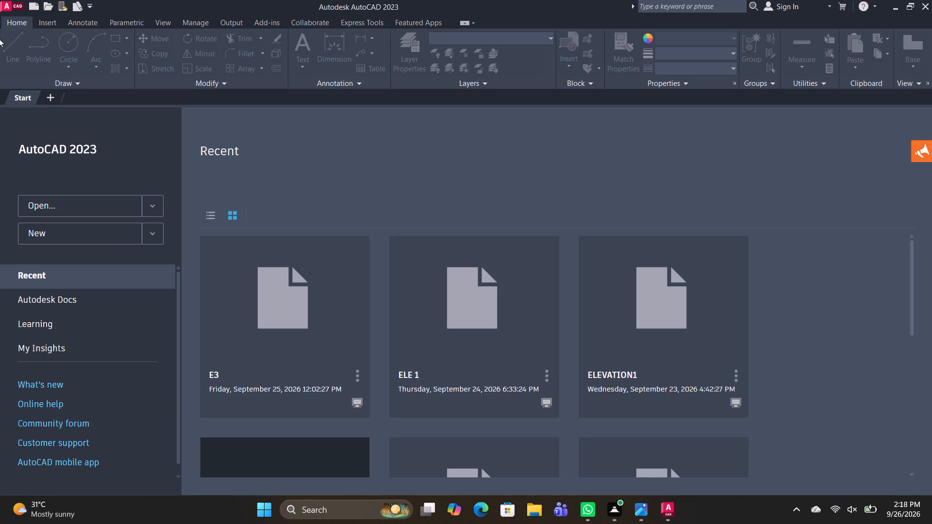
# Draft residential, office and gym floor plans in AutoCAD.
# Create a new blank drawing.
pyautogui.click(107, 243)
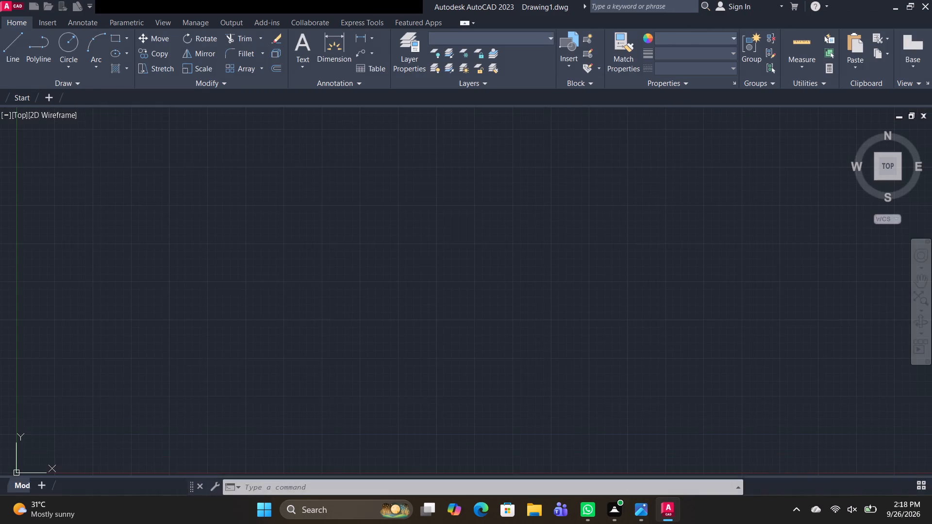
pyautogui.scroll(-2, 347, 276)
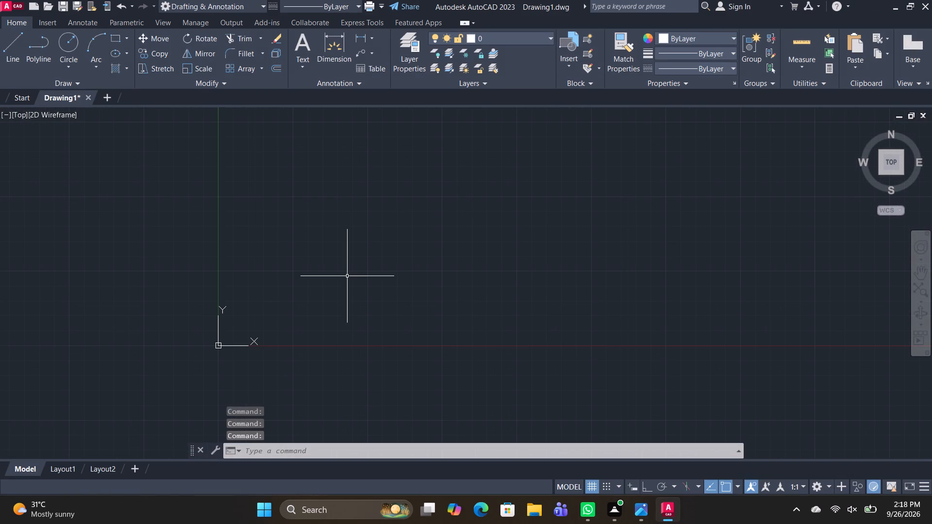
# Turn on the command log file with LOGFILEON.
pyautogui.write('LOG')
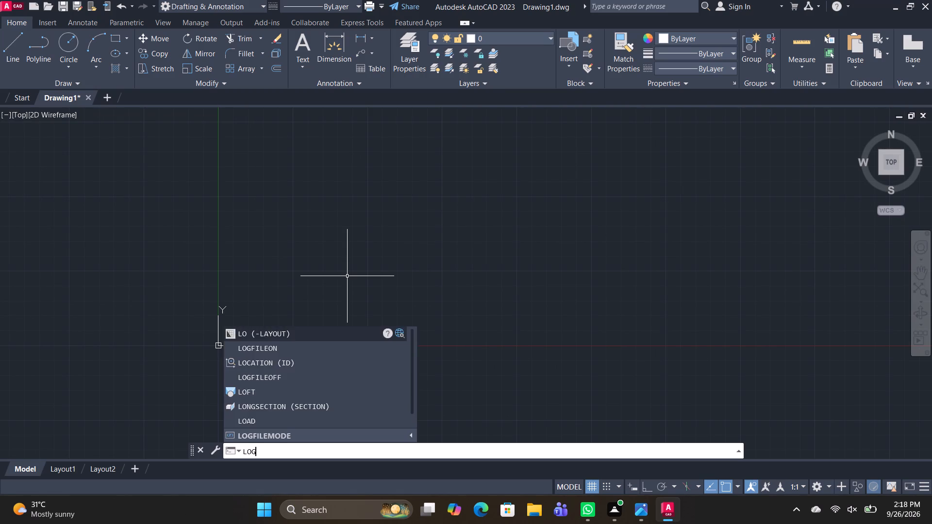
pyautogui.press('Return')
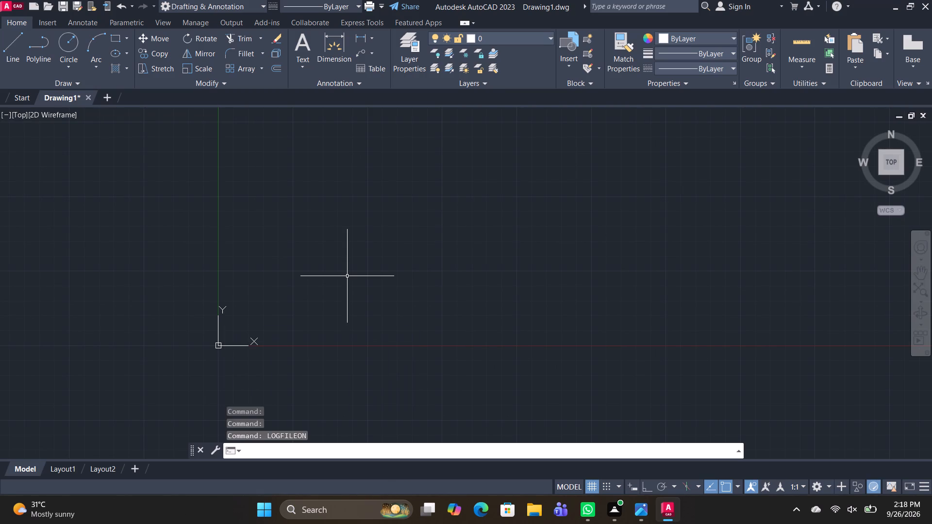
# Configure the drawing units to Engineering length type with 0'-0" precision.
pyautogui.write('UN')
pyautogui.press('space')
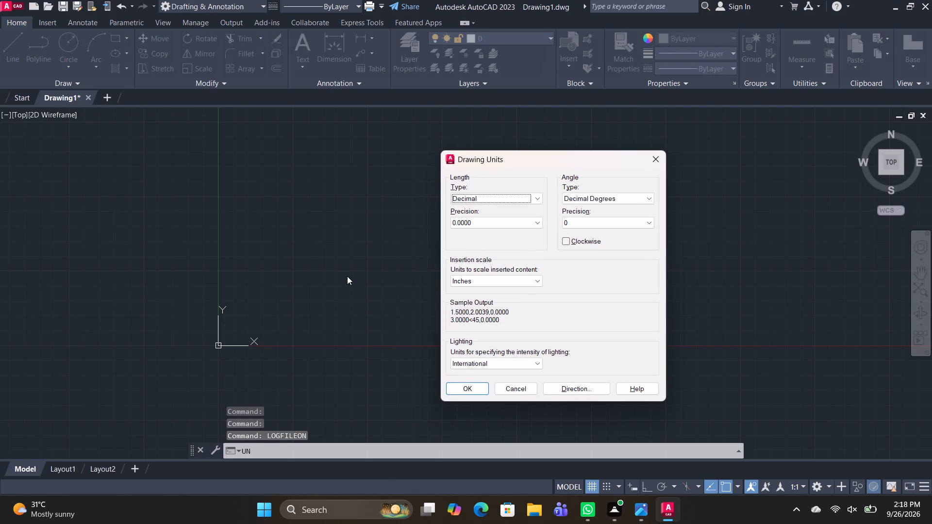
pyautogui.click(473, 194)
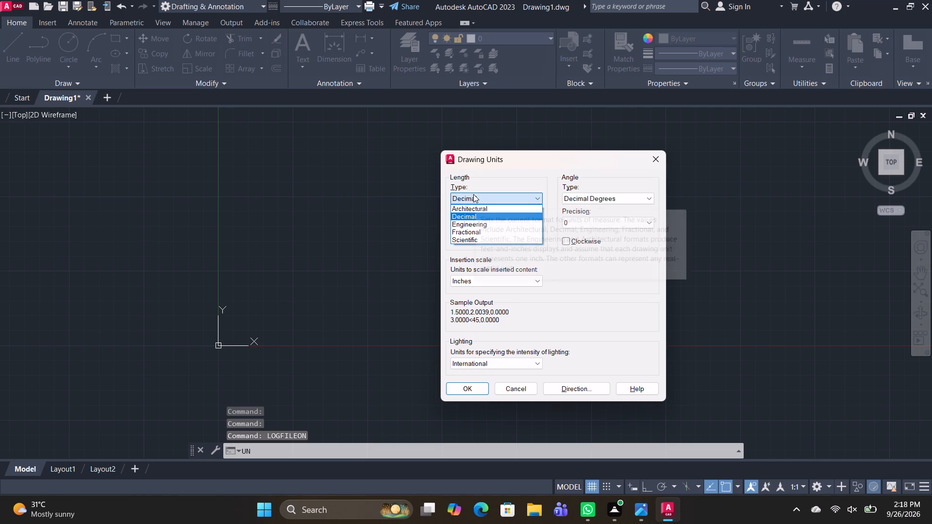
pyautogui.click(490, 228)
pyautogui.click(472, 223)
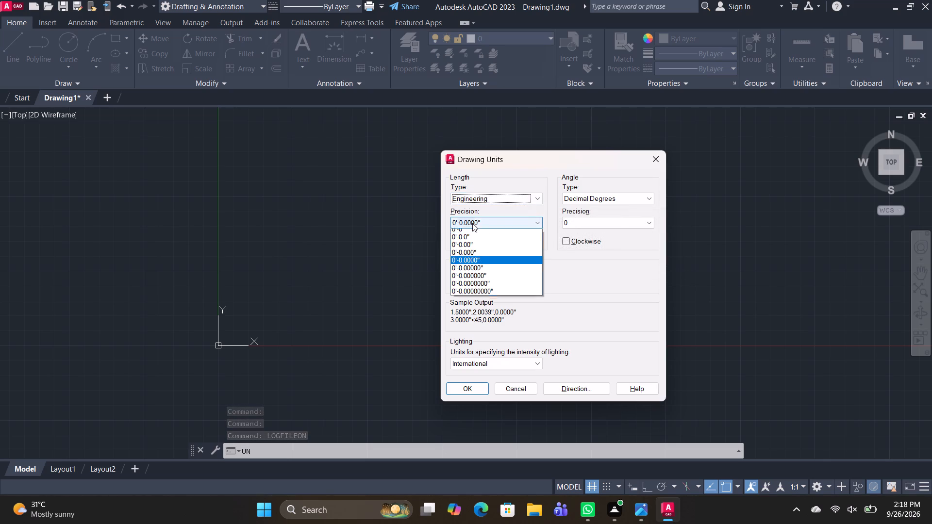
pyautogui.click(459, 231)
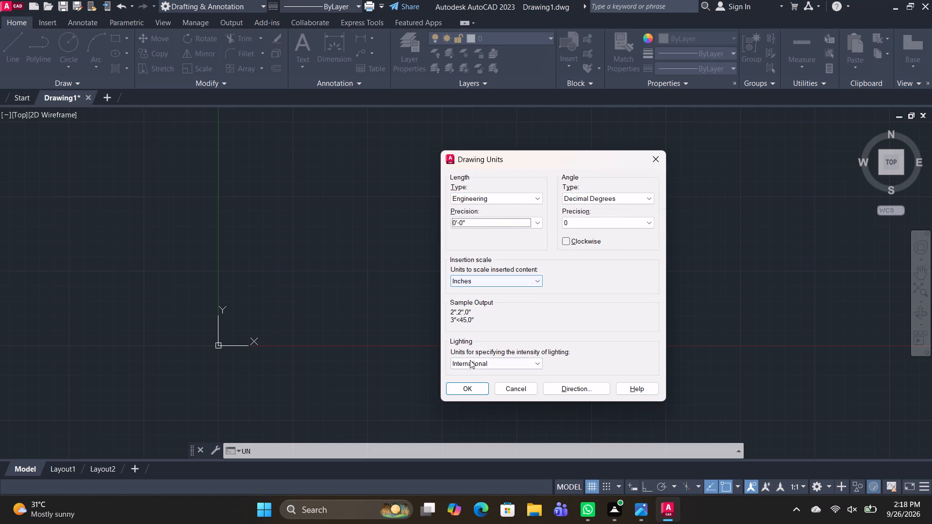
pyautogui.click(470, 389)
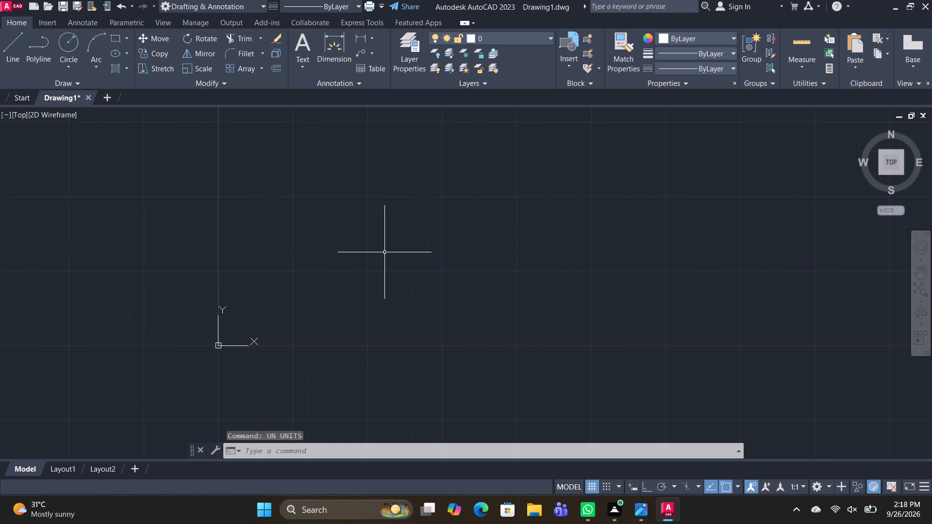
# Reopen the drawing units settings to check the length type and precision.
pyautogui.write('UN')
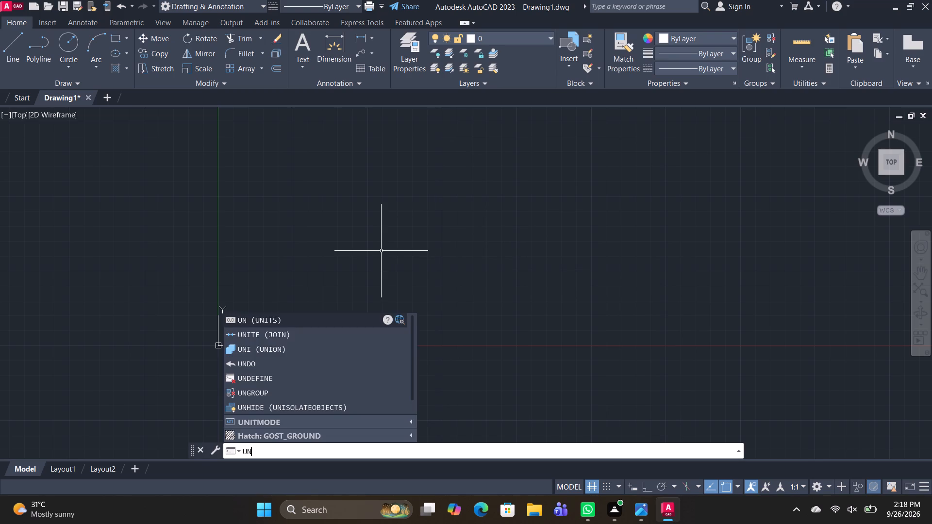
pyautogui.press('space')
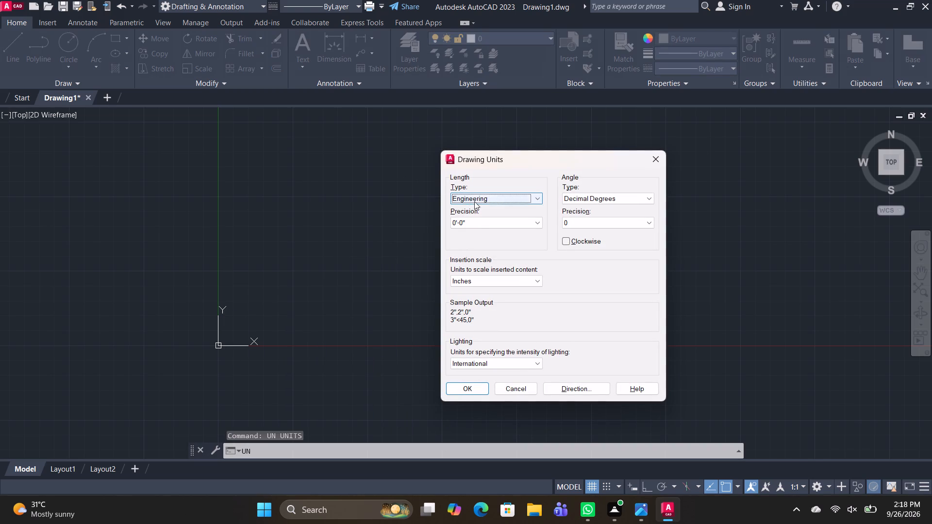
pyautogui.click(460, 387)
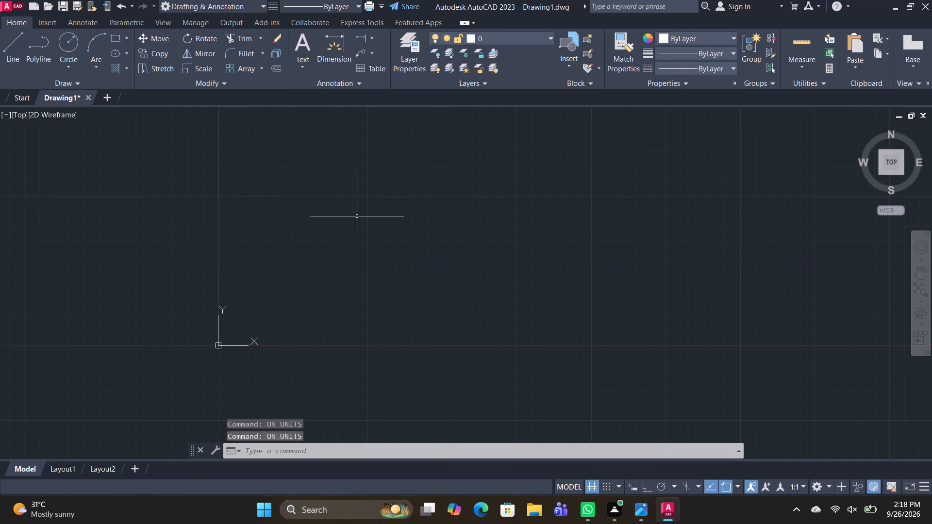
# Set the model space limits with the default lower left corner and an upper right corner of 100',100'.
pyautogui.write('LIM')
pyautogui.press('space')
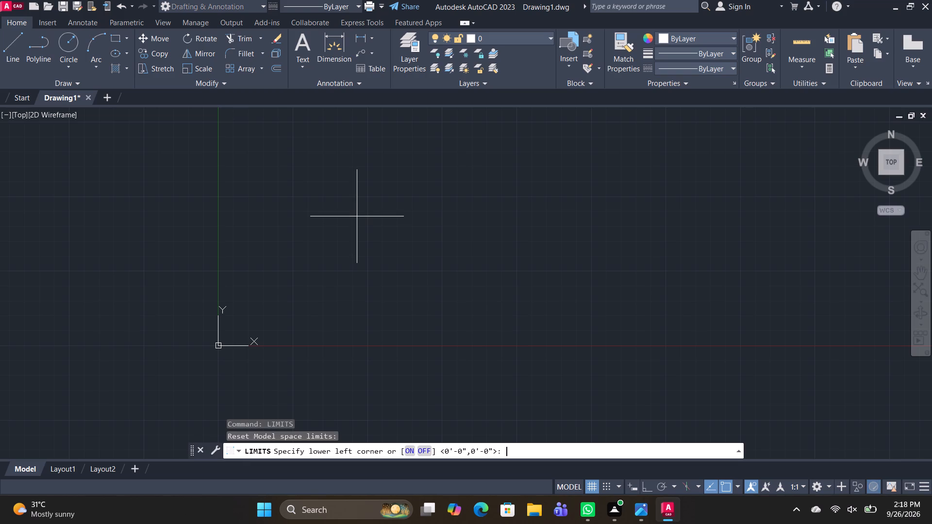
pyautogui.press('space')
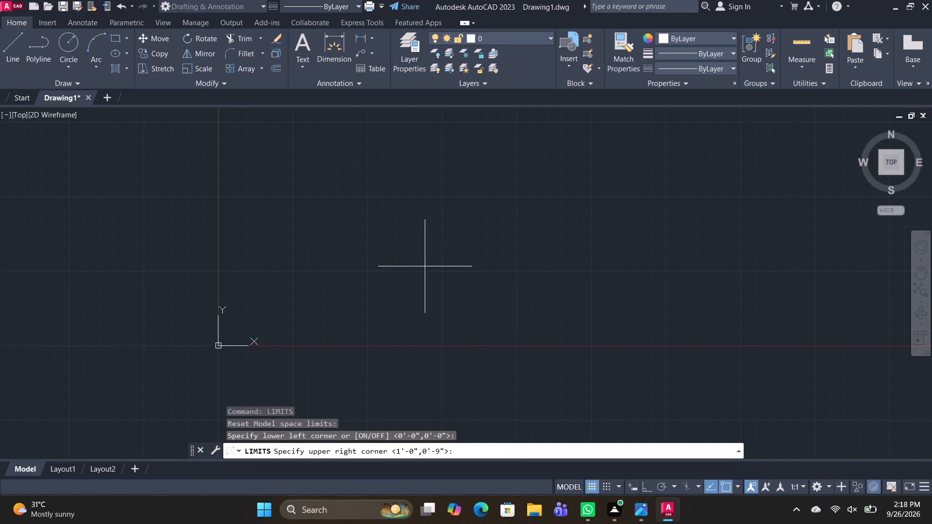
pyautogui.write("100',100")
pyautogui.press("'")
pyautogui.press('Return')
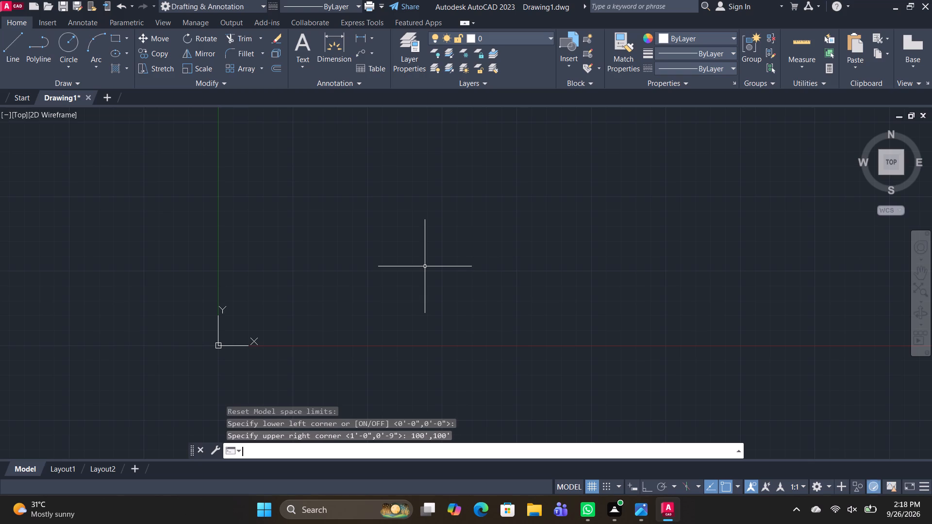
pyautogui.write('Z A')
pyautogui.press('space')
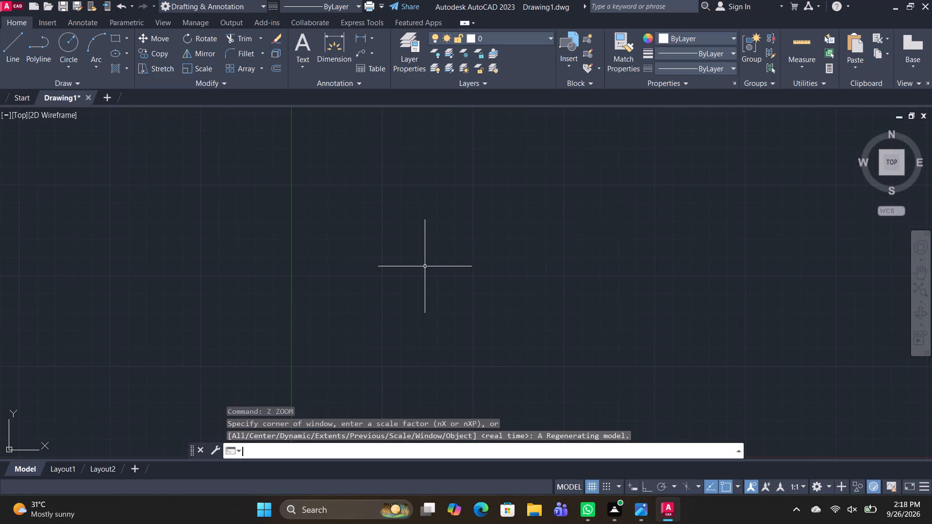
pyautogui.scroll(-2, 432, 227)
pyautogui.moveTo(487, 245); pyautogui.dragTo(331, 299, button='middle')
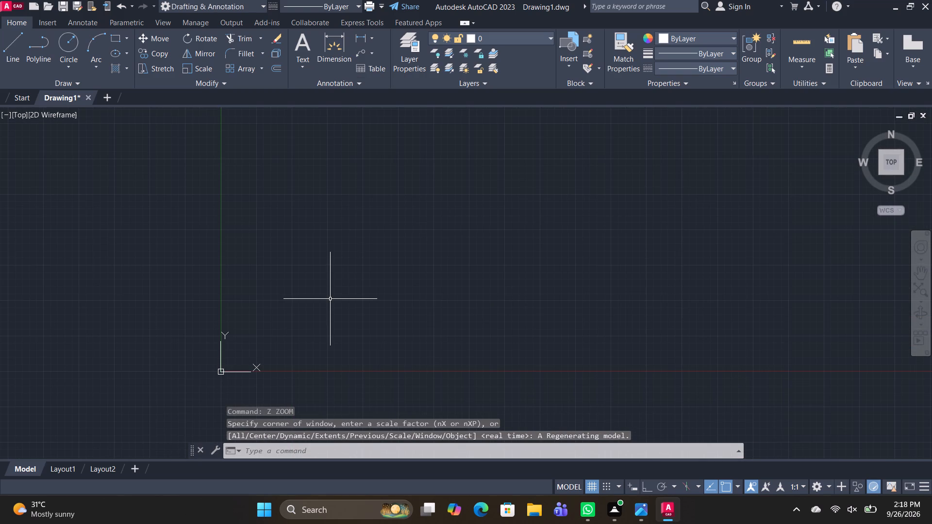
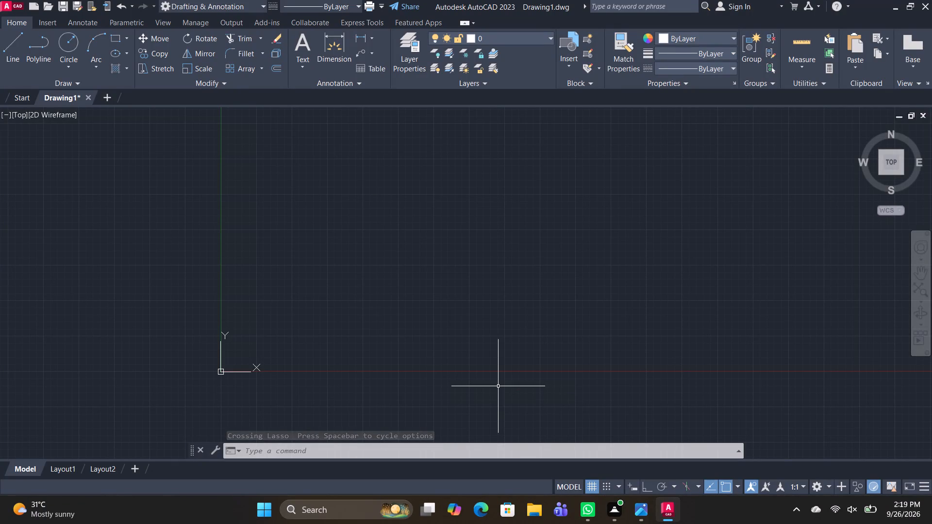
# Zoom to the full drawing limits with the All option.
pyautogui.press('space')
pyautogui.press('space')
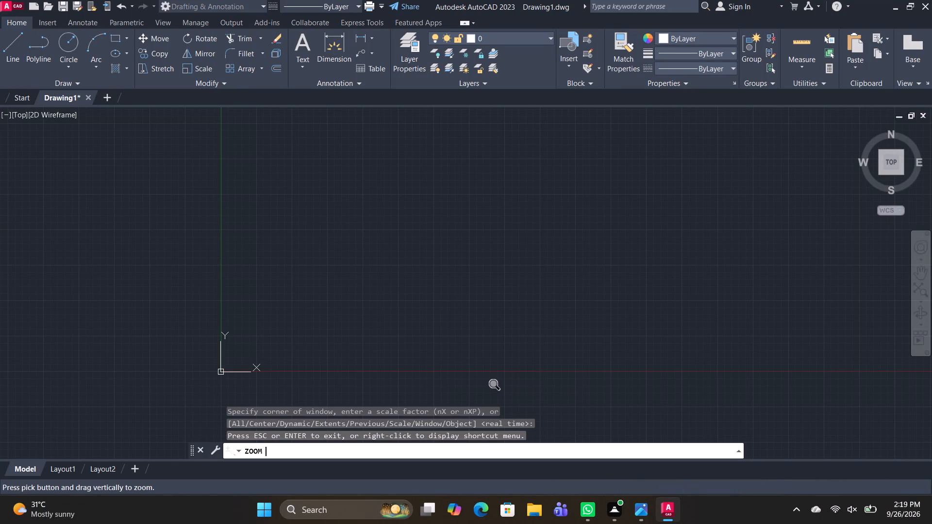
pyautogui.press('space')
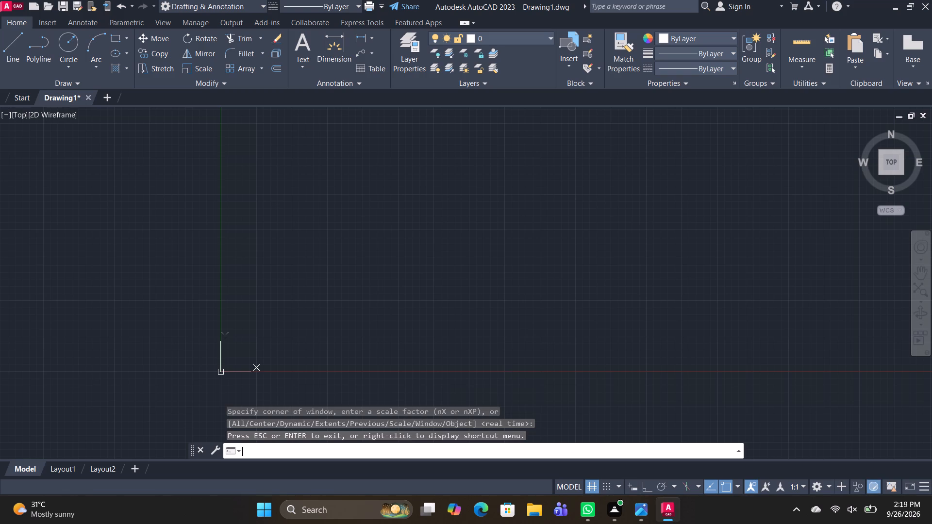
pyautogui.press('space')
pyautogui.write('A')
pyautogui.press('space')
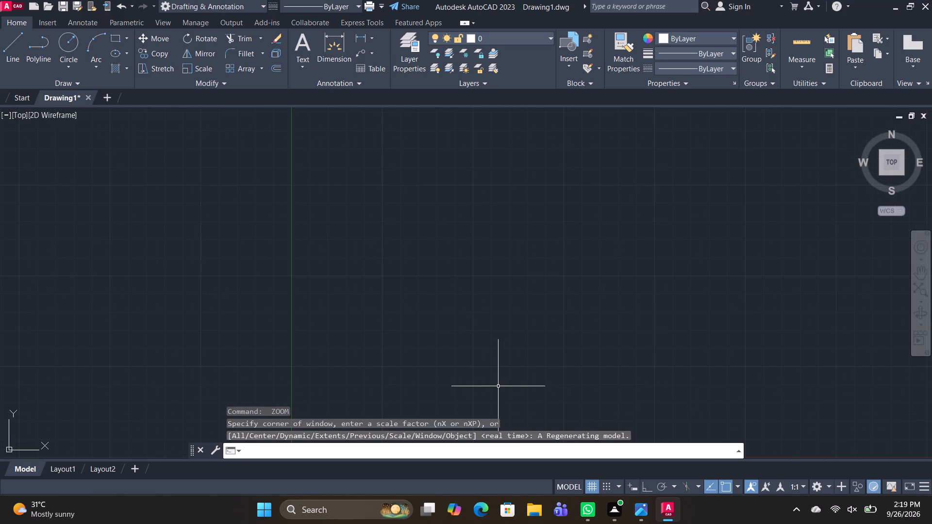
pyautogui.moveTo(499, 322); pyautogui.dragTo(300, 300, button='middle')
pyautogui.scroll(-1, 299, 300)
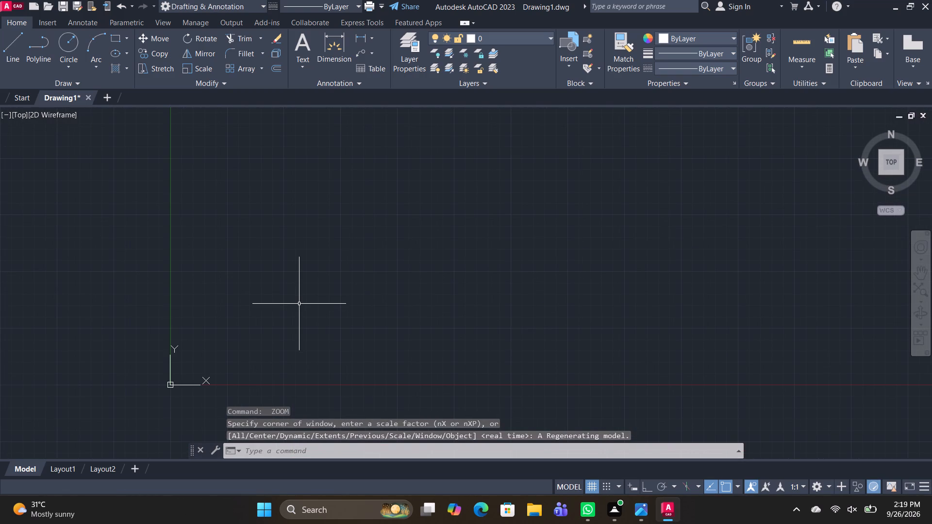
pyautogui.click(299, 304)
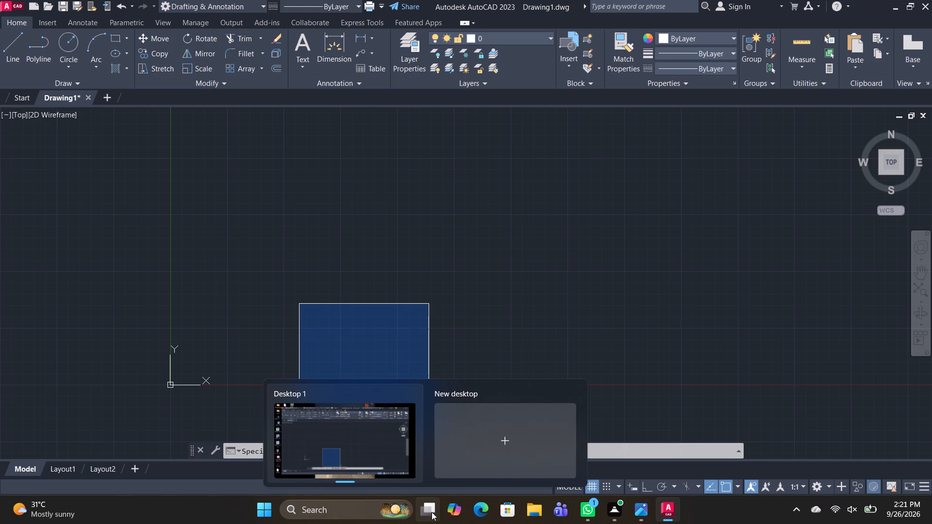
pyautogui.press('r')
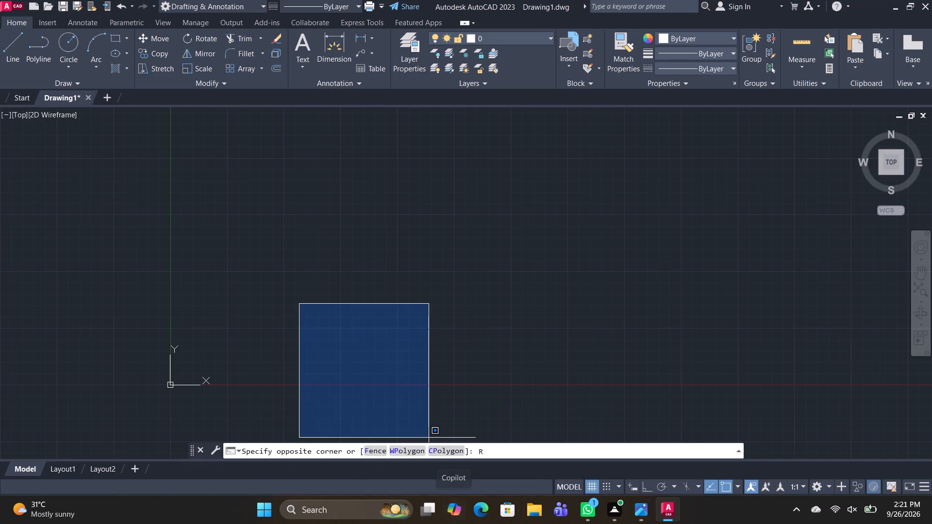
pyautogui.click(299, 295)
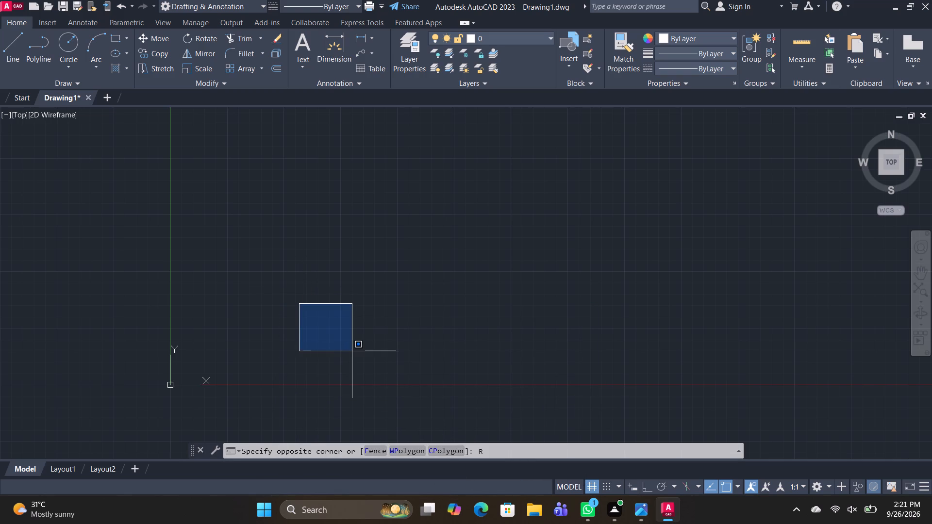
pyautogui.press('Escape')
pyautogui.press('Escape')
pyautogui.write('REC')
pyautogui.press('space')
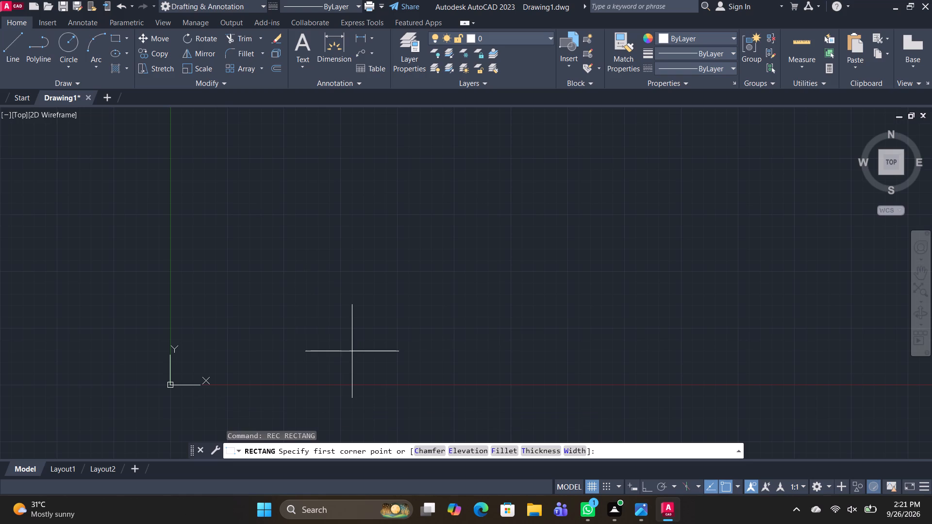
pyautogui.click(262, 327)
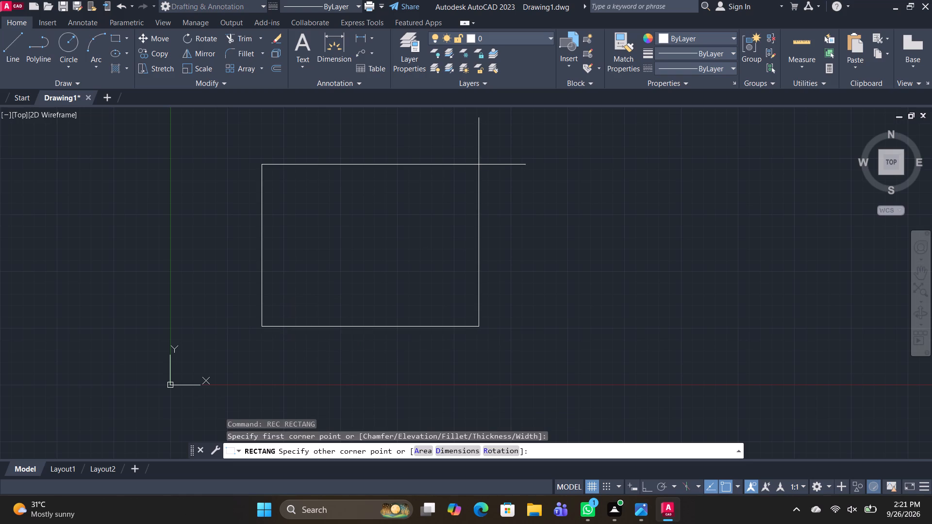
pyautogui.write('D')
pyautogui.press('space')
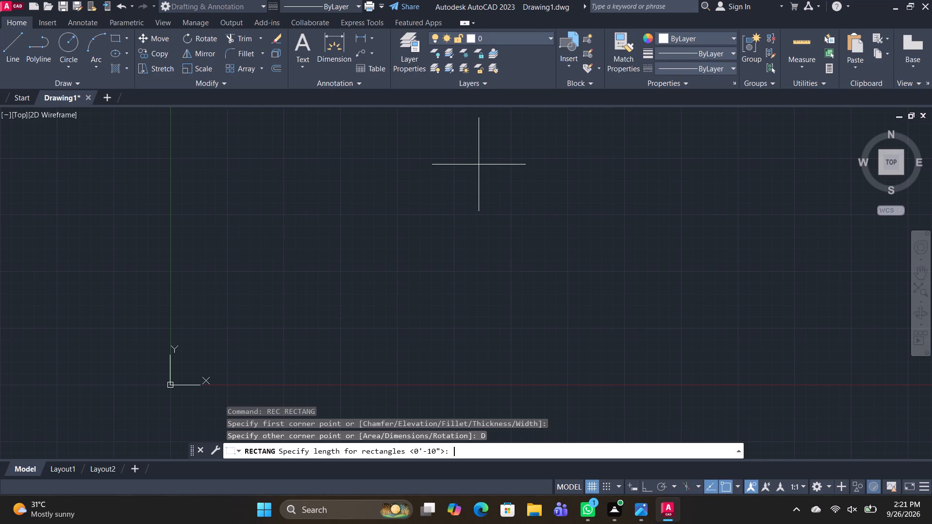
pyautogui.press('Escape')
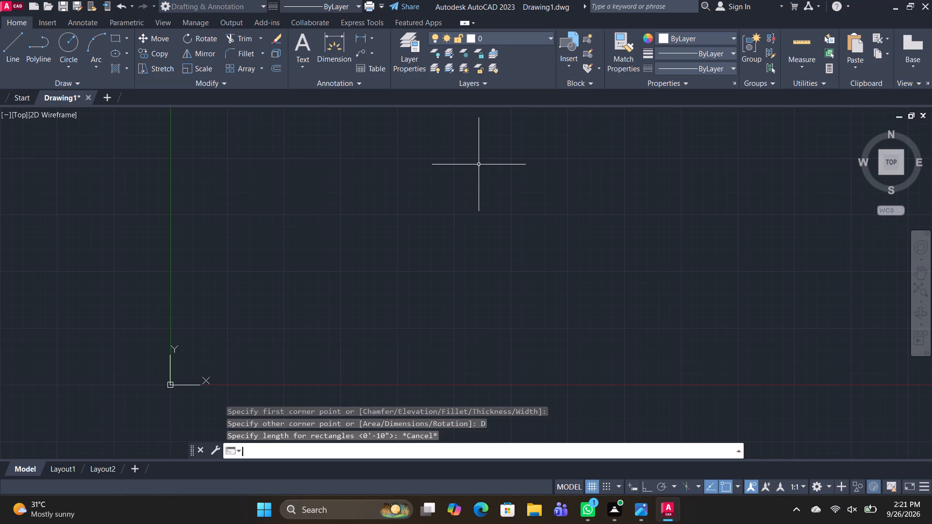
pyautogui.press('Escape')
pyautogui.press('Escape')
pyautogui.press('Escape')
# Draw a 12" by 12" rectangle above and to the right of the origin using the Dimensions option.
pyautogui.write('REC')
pyautogui.press('space')
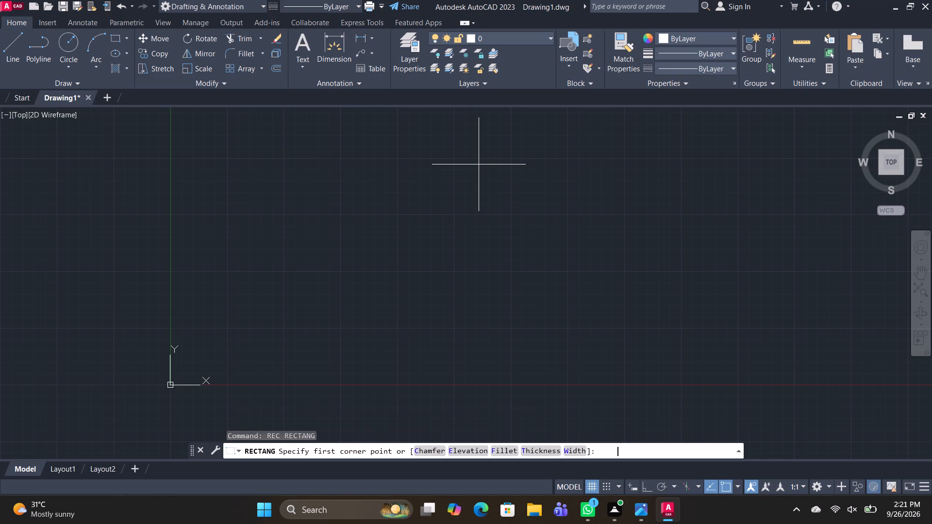
pyautogui.click(266, 270)
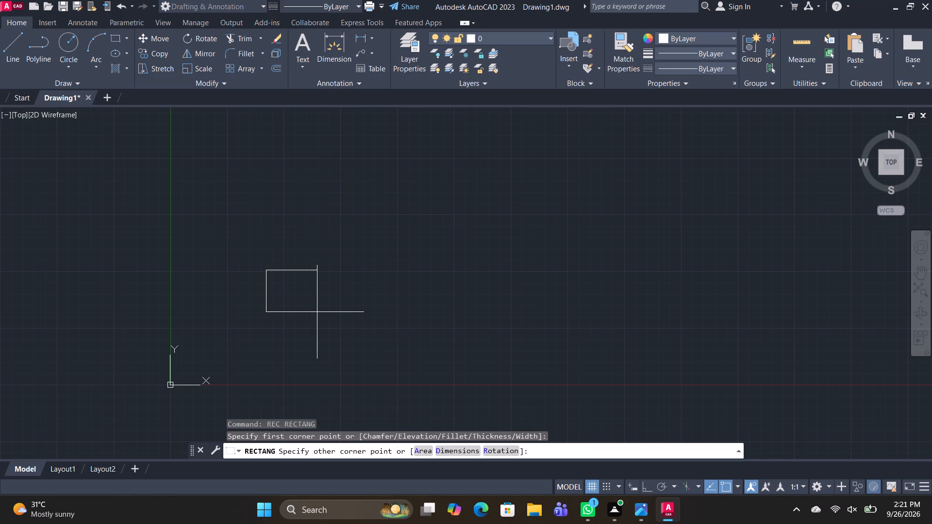
pyautogui.press('d')
pyautogui.press('space')
pyautogui.write('12"')
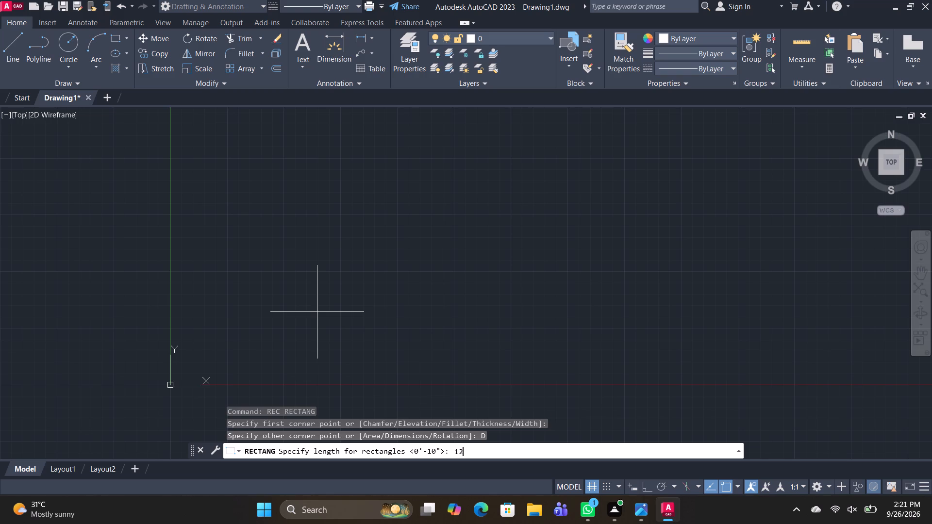
pyautogui.press('Return')
pyautogui.write('12"')
pyautogui.press('Return')
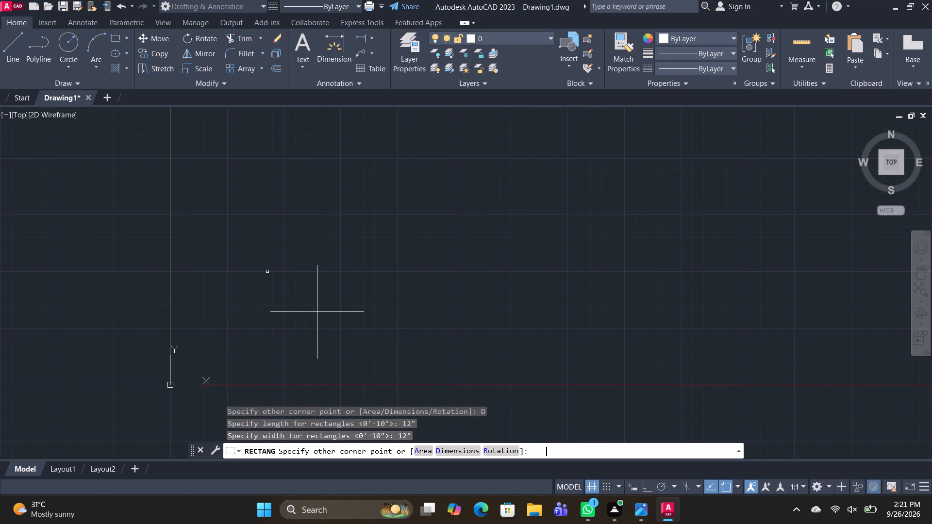
pyautogui.press('Return')
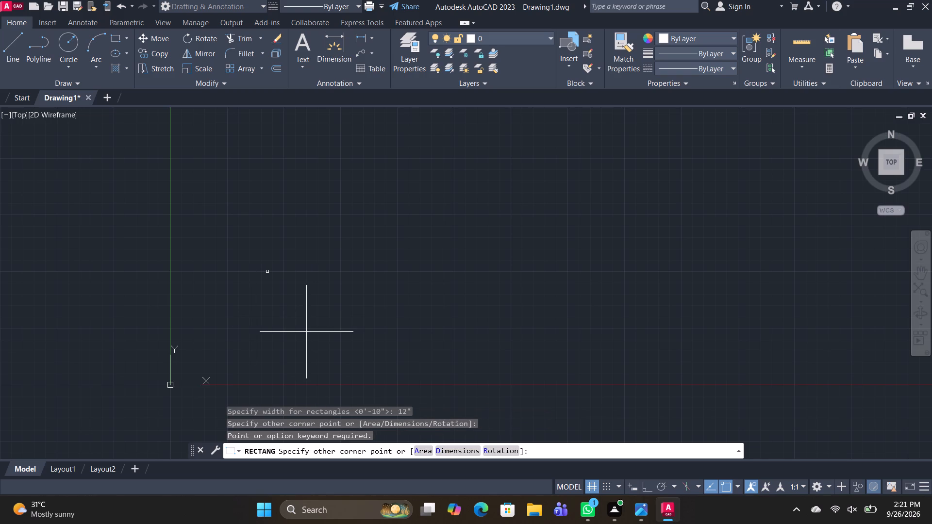
pyautogui.click(306, 332)
# Draw a line 10' rightward from the small square's lower-right corner and, with Ortho on, continue it 12' upward.
pyautogui.scroll(3, 283, 290)
pyautogui.scroll(1, 246, 266)
pyautogui.moveTo(250, 266); pyautogui.dragTo(311, 309, button='middle')
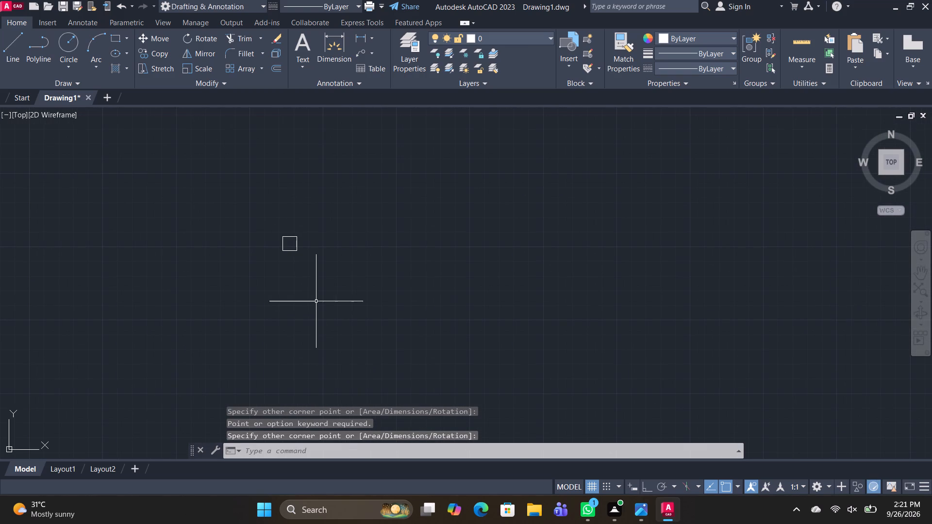
pyautogui.write('L')
pyautogui.press('space')
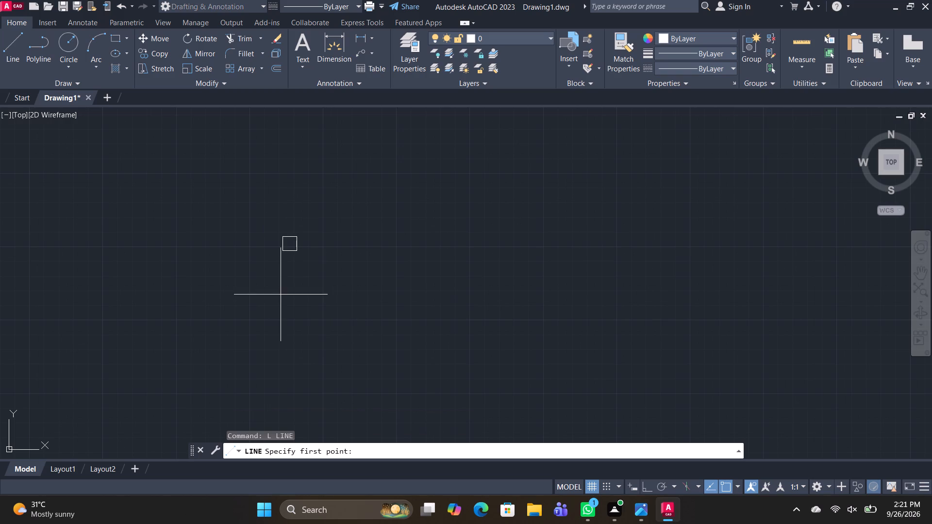
pyautogui.click(293, 252)
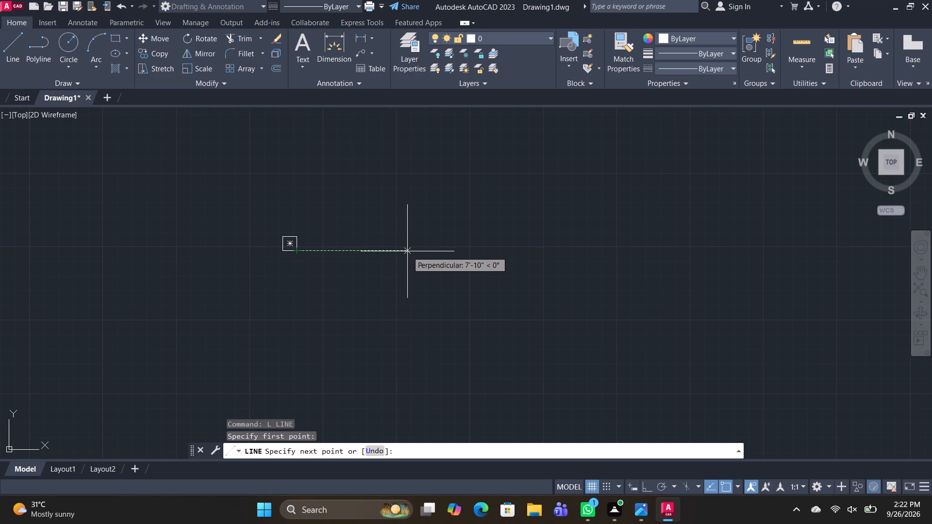
pyautogui.write("10'")
pyautogui.press('Return')
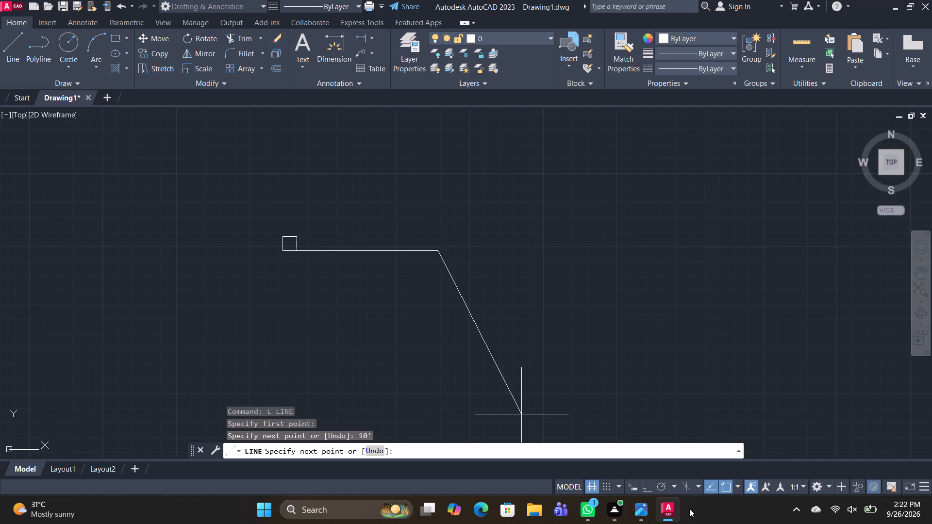
pyautogui.click(645, 492)
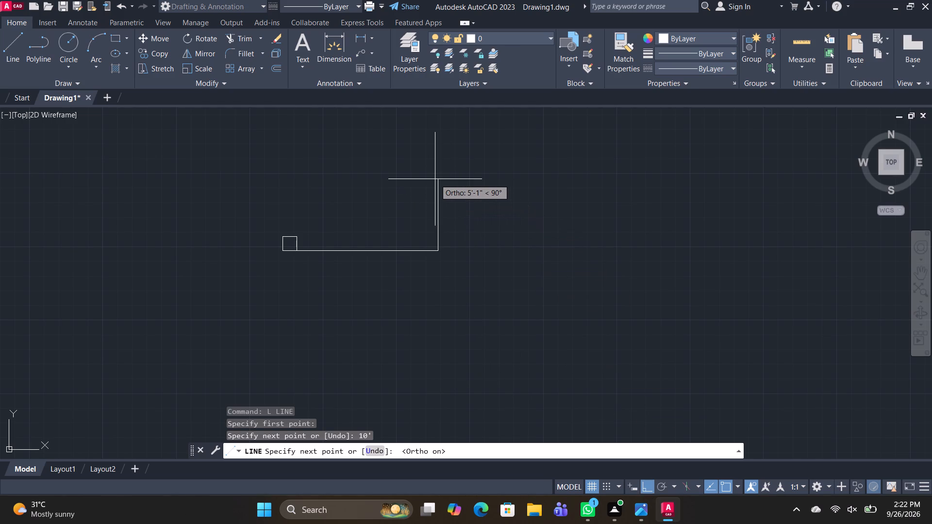
pyautogui.write("12'")
pyautogui.press('Return')
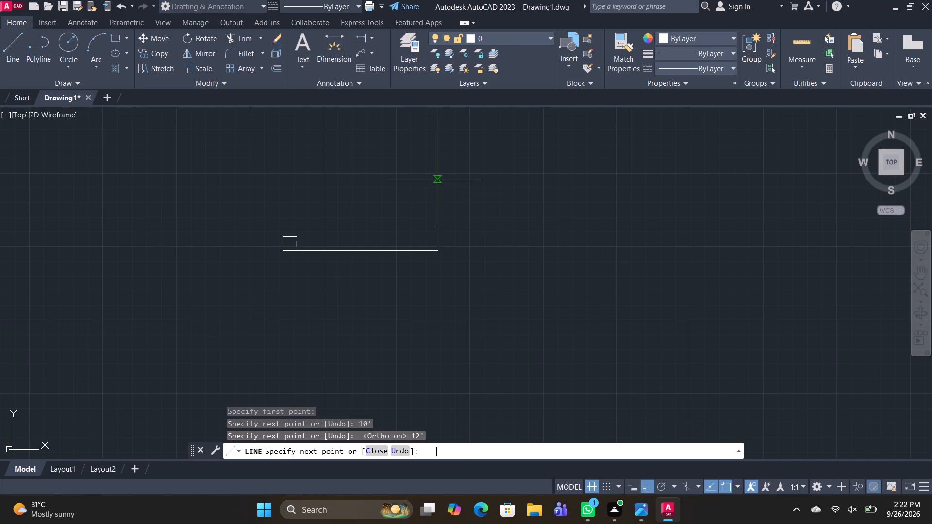
# Continue the room outline 10' leftward and down to the small square's upper-right corner, then end the line.
pyautogui.moveTo(382, 183); pyautogui.dragTo(410, 269, button='middle')
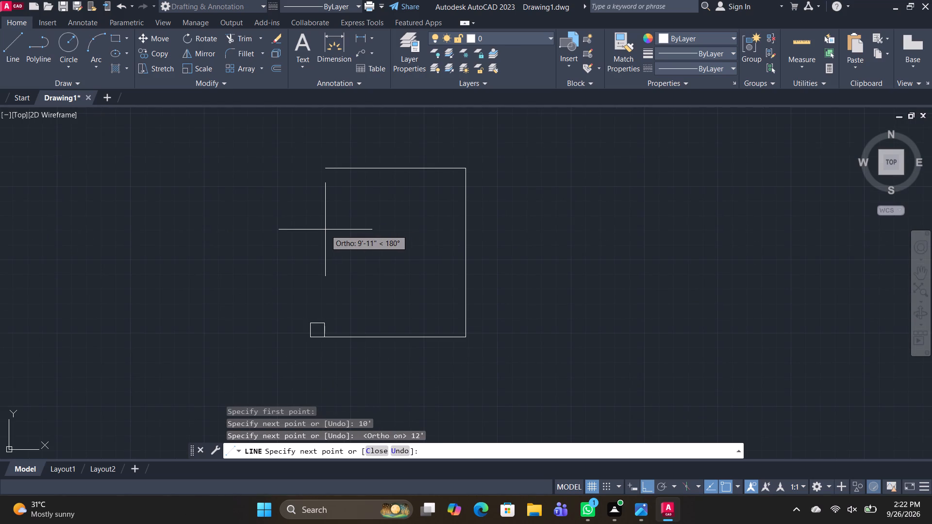
pyautogui.write("10'")
pyautogui.press('Return')
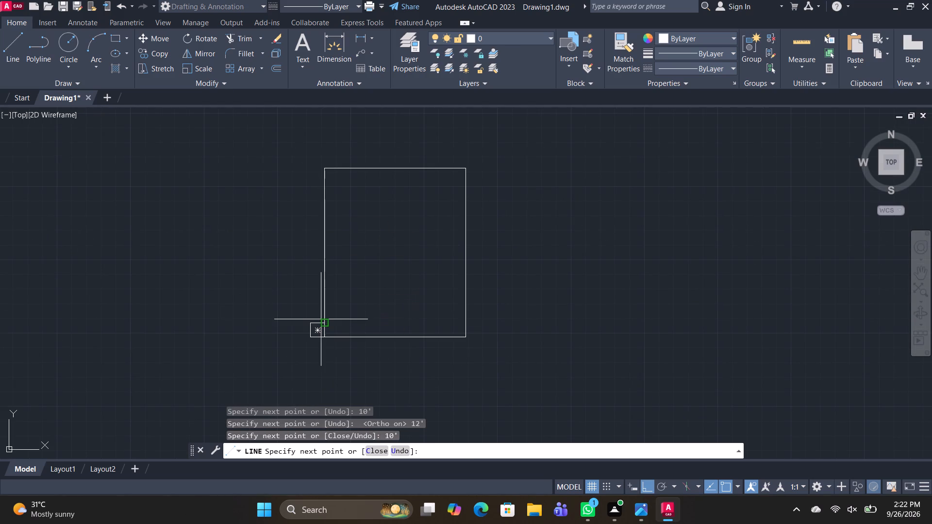
pyautogui.scroll(4, 326, 333)
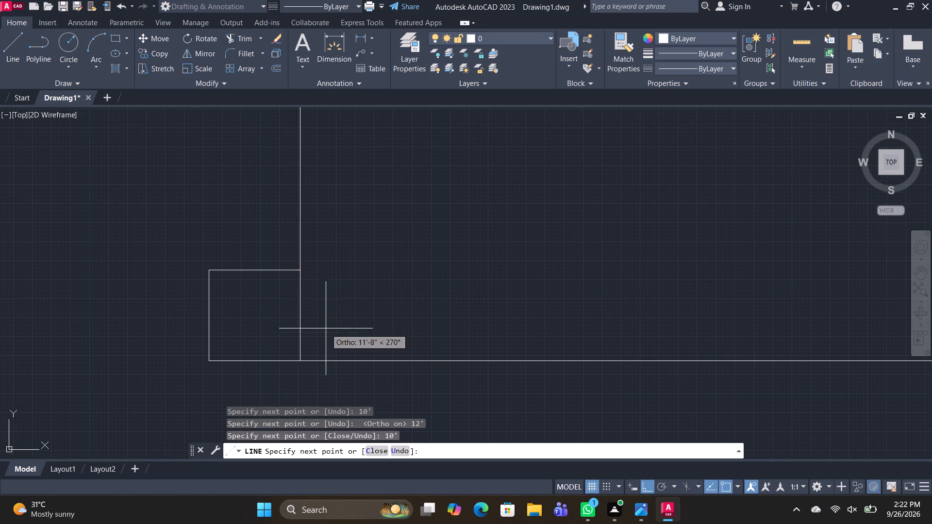
pyautogui.click(300, 273)
pyautogui.scroll(-1, 458, 278)
pyautogui.moveTo(406, 287); pyautogui.dragTo(395, 287, button='middle')
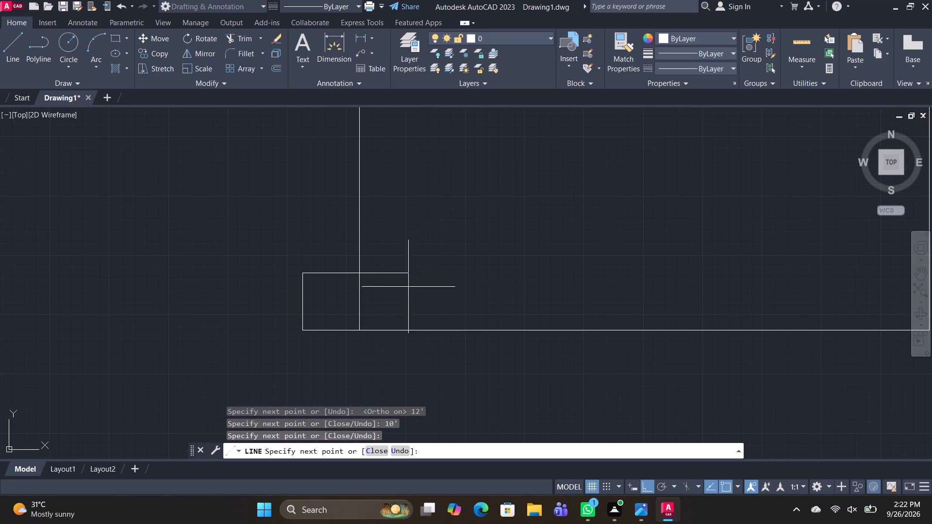
pyautogui.moveTo(395, 287); pyautogui.dragTo(383, 287, button='middle')
pyautogui.press('space')
# Offset the room's right vertical line 6" outward to form the wall thickness.
pyautogui.scroll(-2, 607, 373)
pyautogui.moveTo(607, 374); pyautogui.dragTo(492, 400, button='middle')
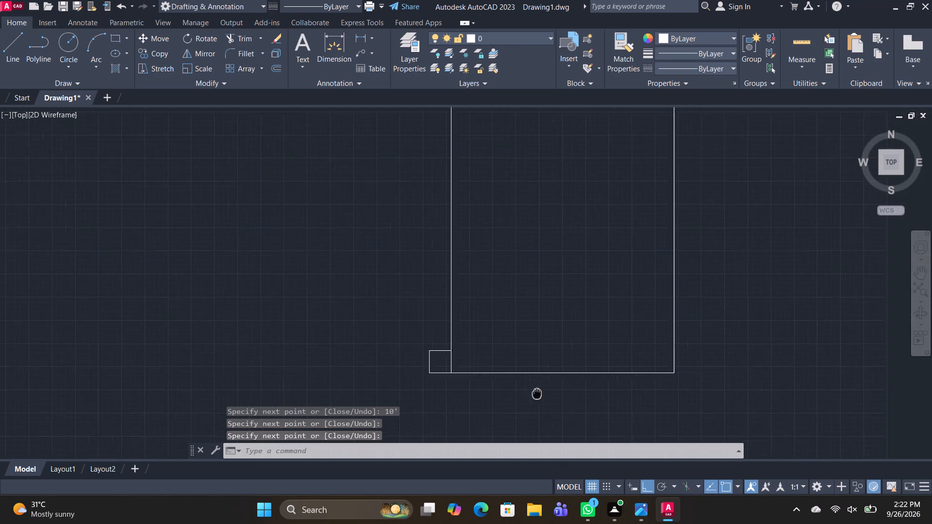
pyautogui.moveTo(492, 400); pyautogui.dragTo(456, 407, button='middle')
pyautogui.scroll(-2, 453, 390)
pyautogui.scroll(1, 496, 378)
pyautogui.moveTo(496, 378); pyautogui.dragTo(423, 361, button='middle')
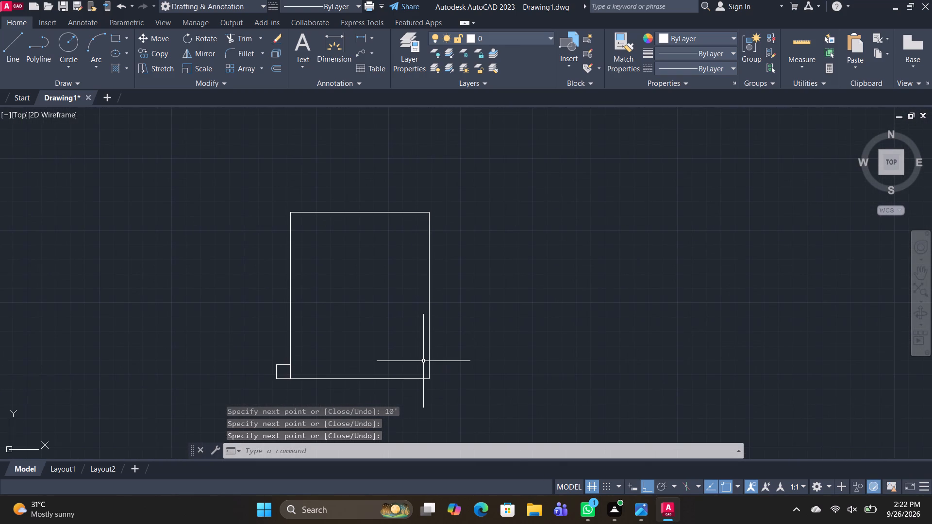
pyautogui.write('O')
pyautogui.press('space')
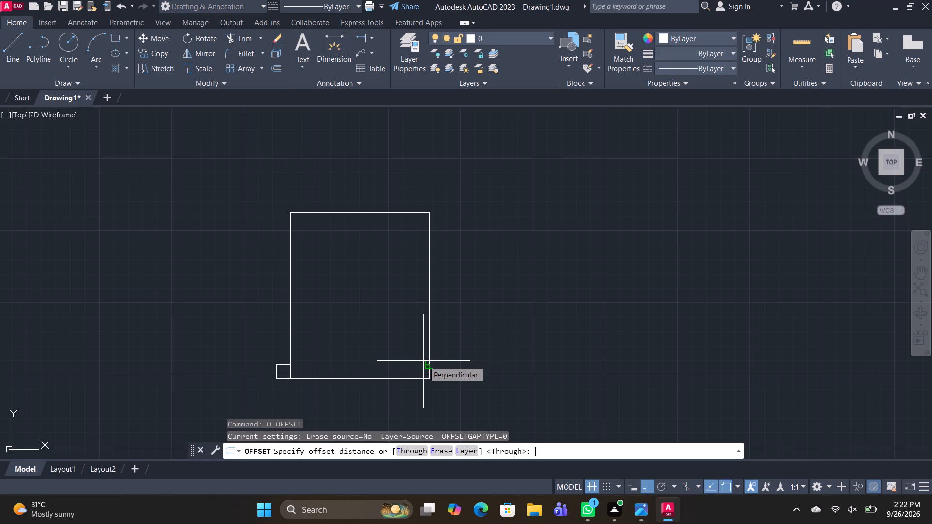
pyautogui.write('6"')
pyautogui.press('Return')
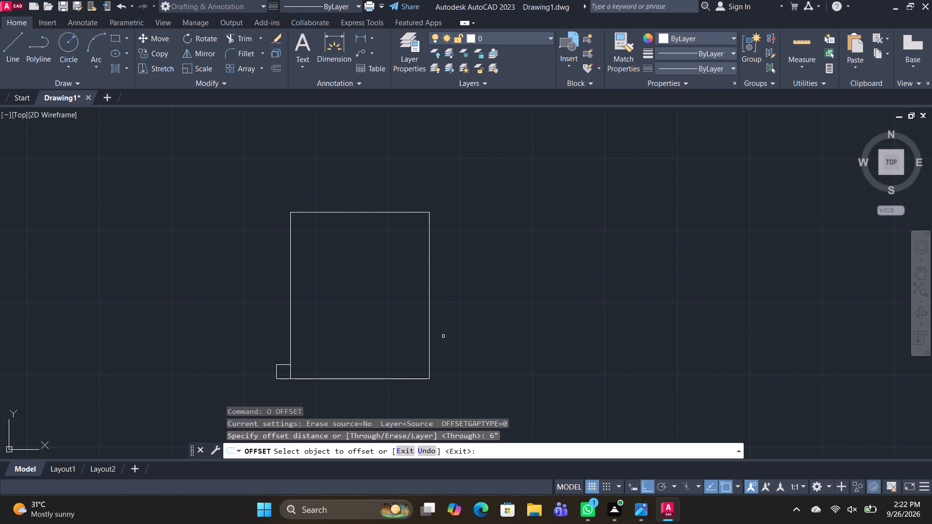
pyautogui.click(429, 346)
pyautogui.click(462, 342)
pyautogui.moveTo(447, 366); pyautogui.dragTo(321, 354, button='middle')
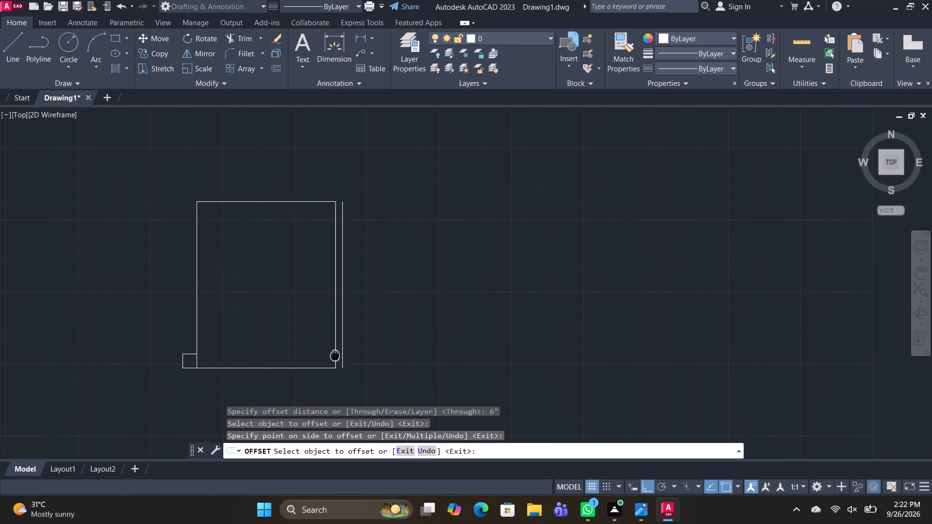
pyautogui.moveTo(321, 354); pyautogui.dragTo(311, 353, button='middle')
pyautogui.press('space')
# Draw a line from the 6" offset line's lower end 4' rightward, 12' upward, and back left to its top end.
pyautogui.write('L')
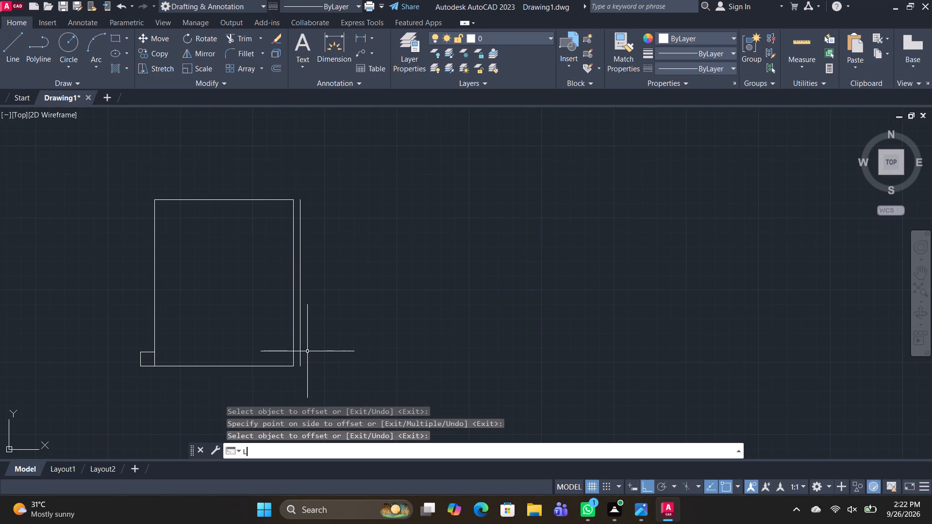
pyautogui.press('space')
pyautogui.click(301, 367)
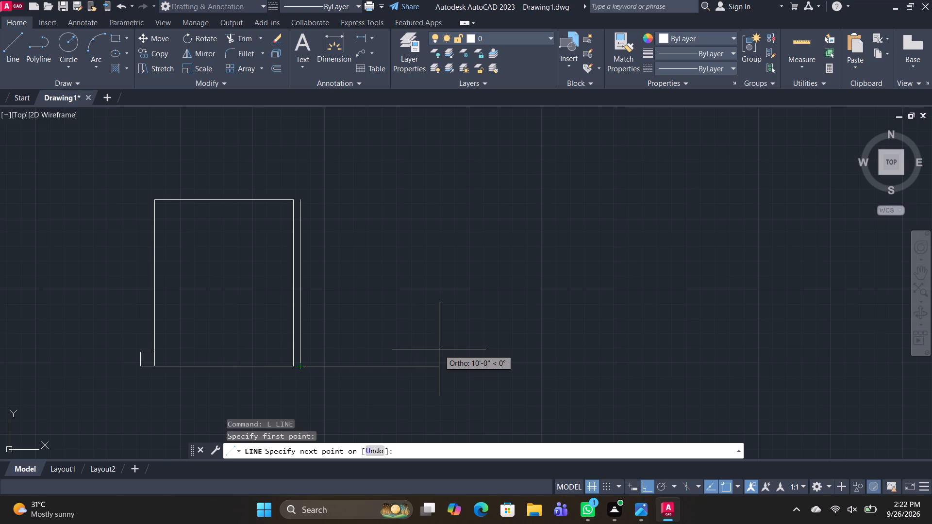
pyautogui.write("4'")
pyautogui.press('Return')
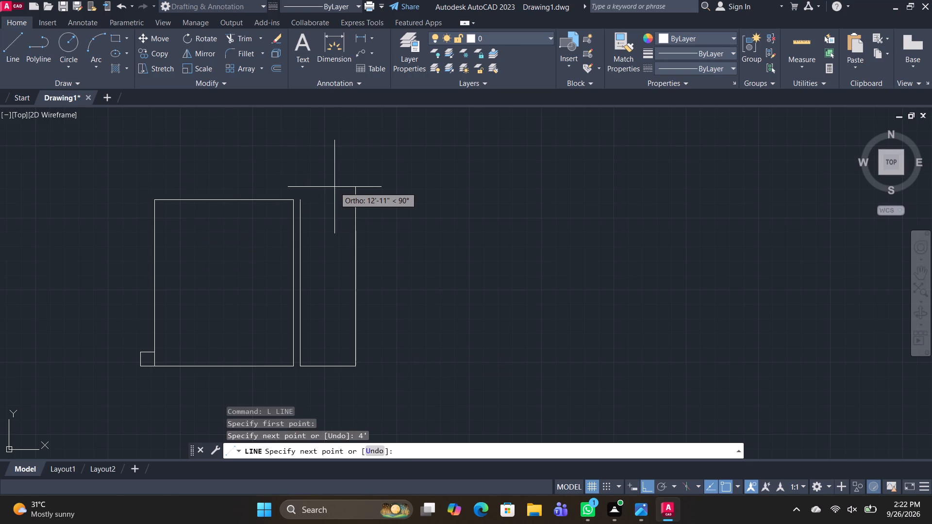
pyautogui.write("12'")
pyautogui.press('Return')
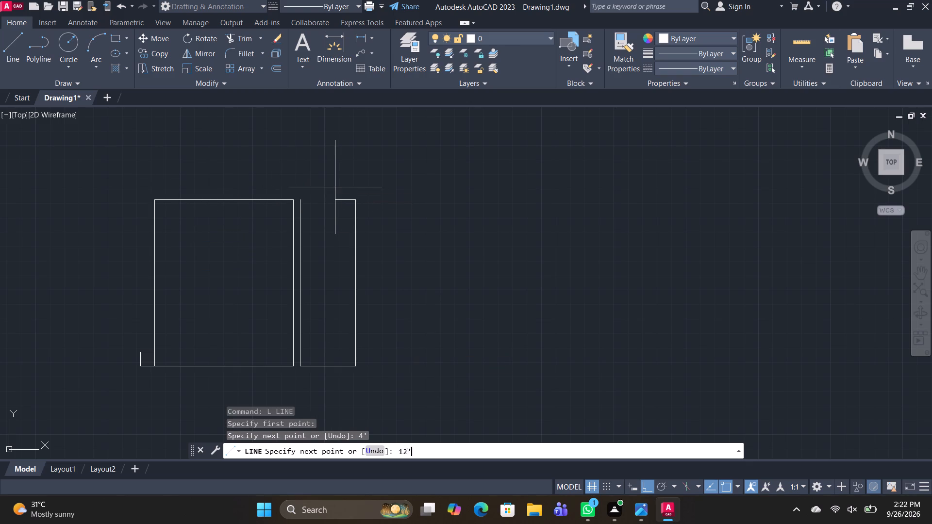
pyautogui.click(305, 200)
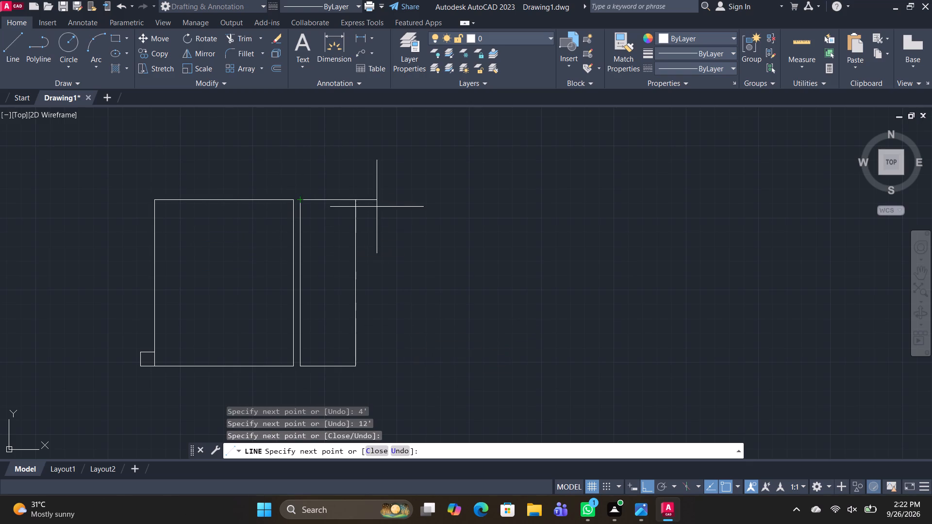
pyautogui.press('space')
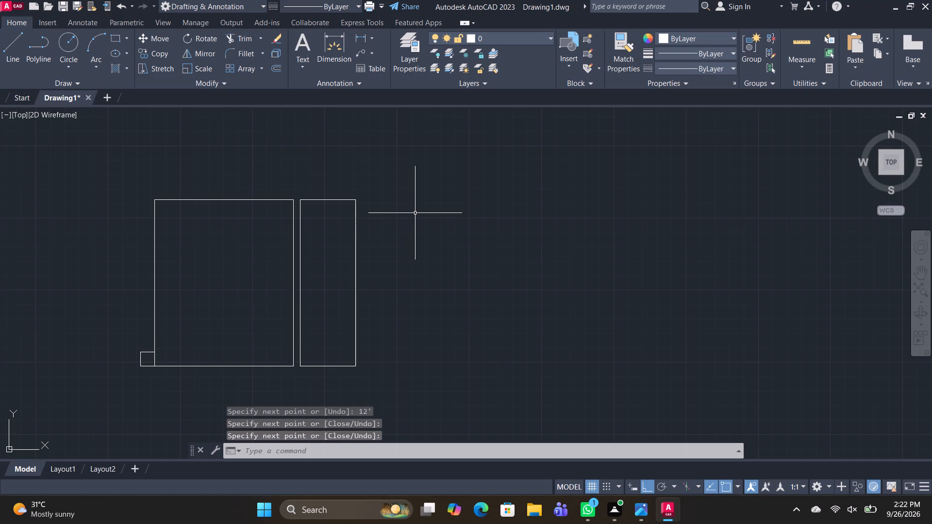
# Copy the 12" square column from its lower-left corner to the lower-right corner of the 4' wide space.
pyautogui.click(147, 366)
pyautogui.click(122, 338)
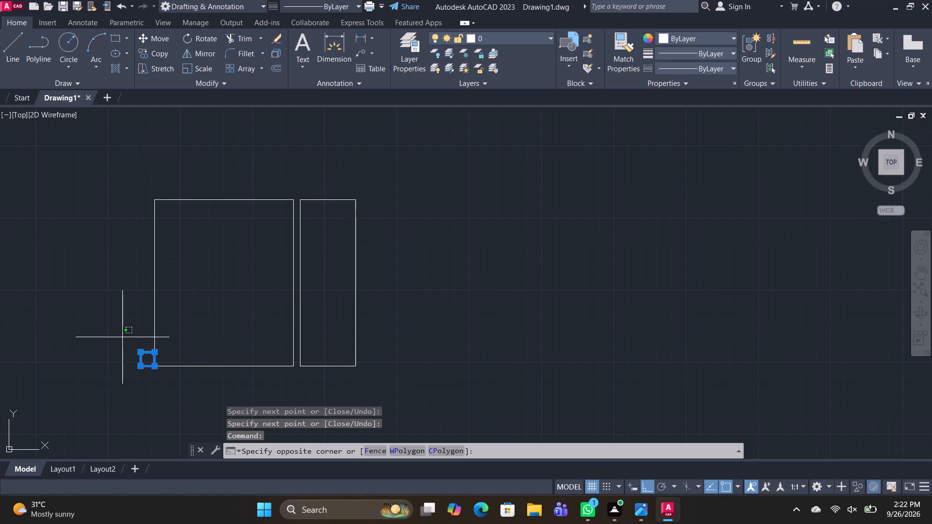
pyautogui.write('CO')
pyautogui.press('space')
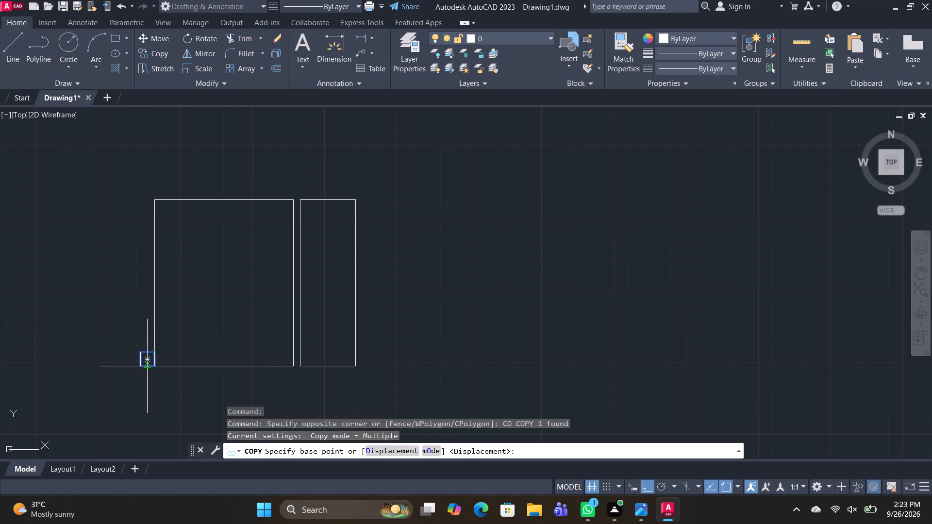
pyautogui.click(138, 366)
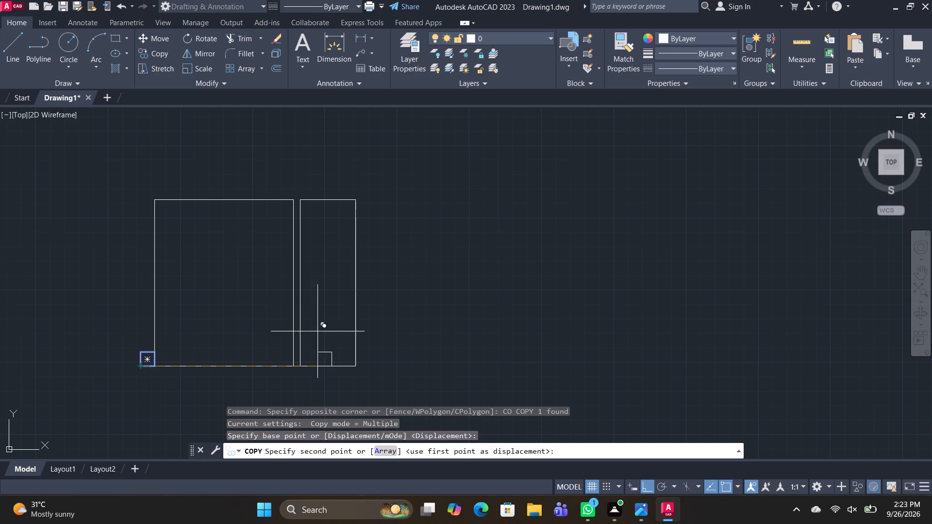
pyautogui.scroll(2, 366, 357)
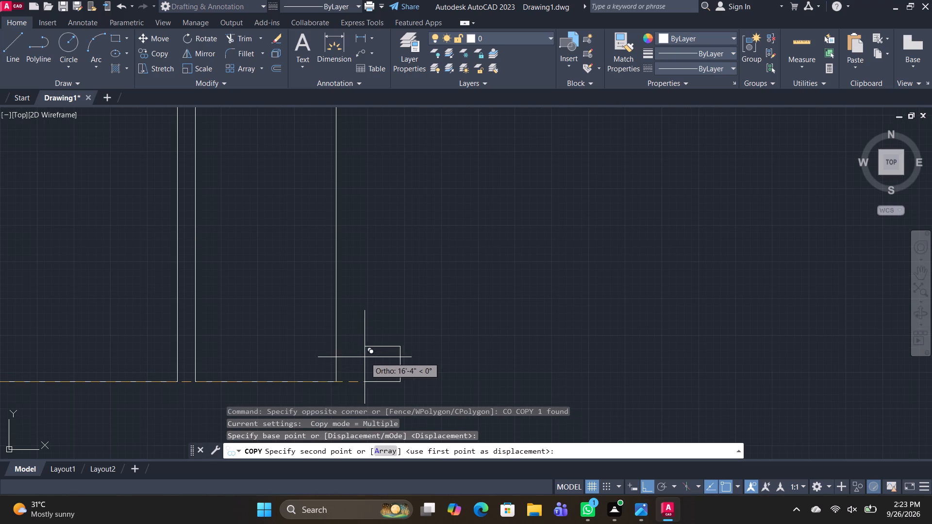
pyautogui.click(334, 380)
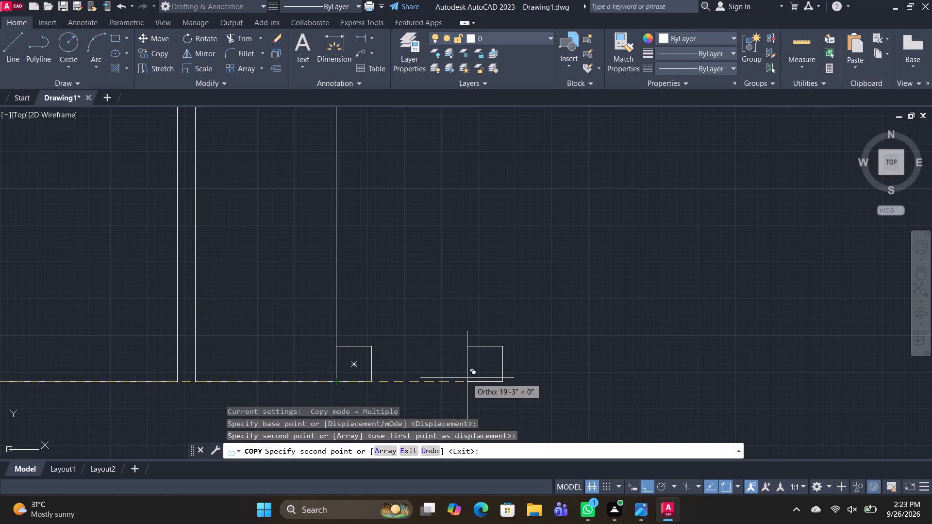
pyautogui.press('space')
# Offset the right vertical line of the 4' wide space 9" to the right.
pyautogui.write('O 6')
pyautogui.press('BackSpace')
pyautogui.write('9"')
pyautogui.press('Return')
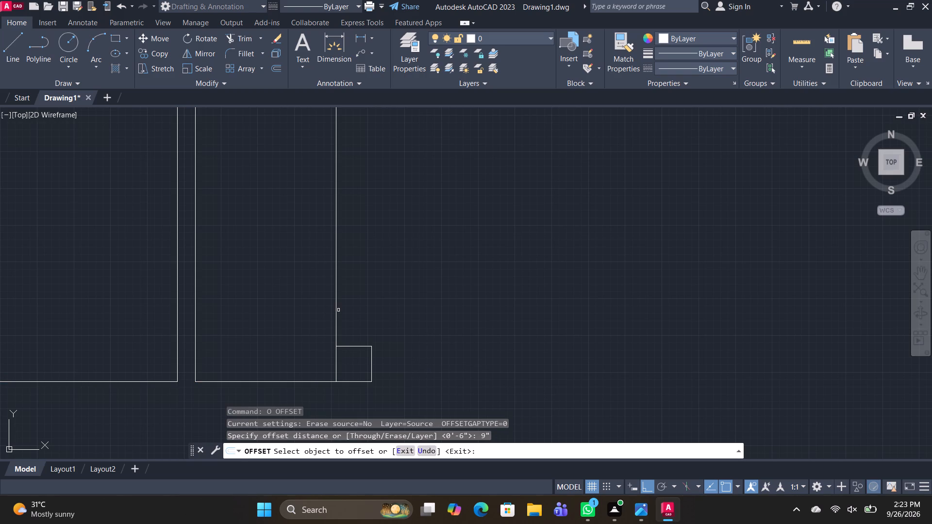
pyautogui.click(336, 312)
pyautogui.click(374, 314)
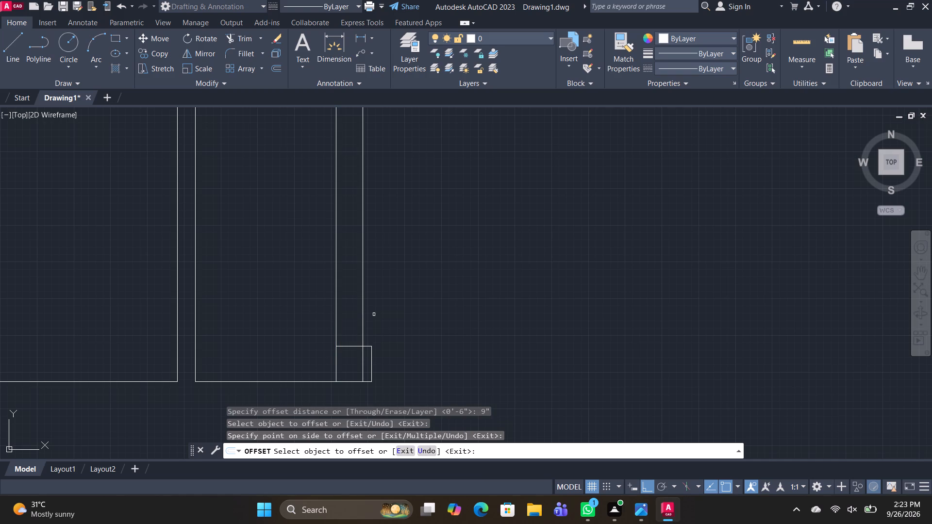
pyautogui.press('Escape')
# Trim the part of the 9" offset line that lies inside the copied square column.
pyautogui.write('TR')
pyautogui.press('space')
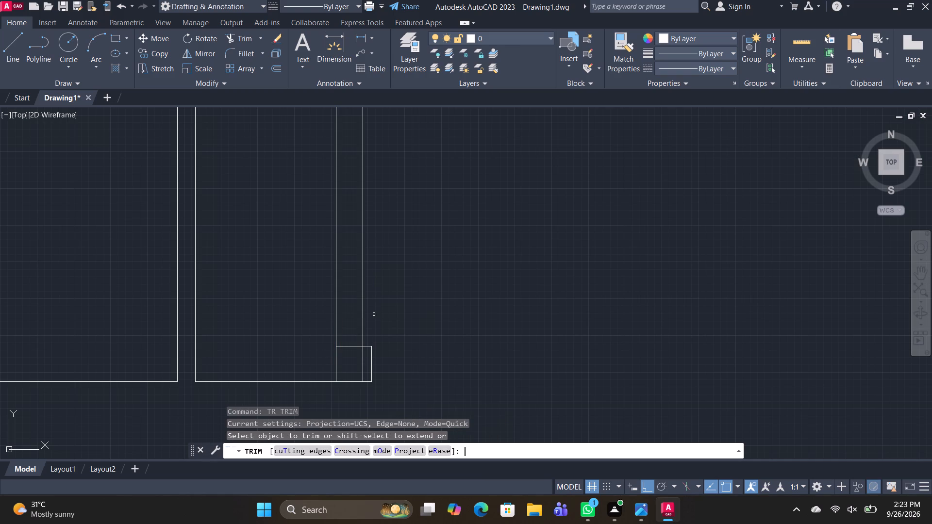
pyautogui.moveTo(365, 366); pyautogui.dragTo(353, 365)
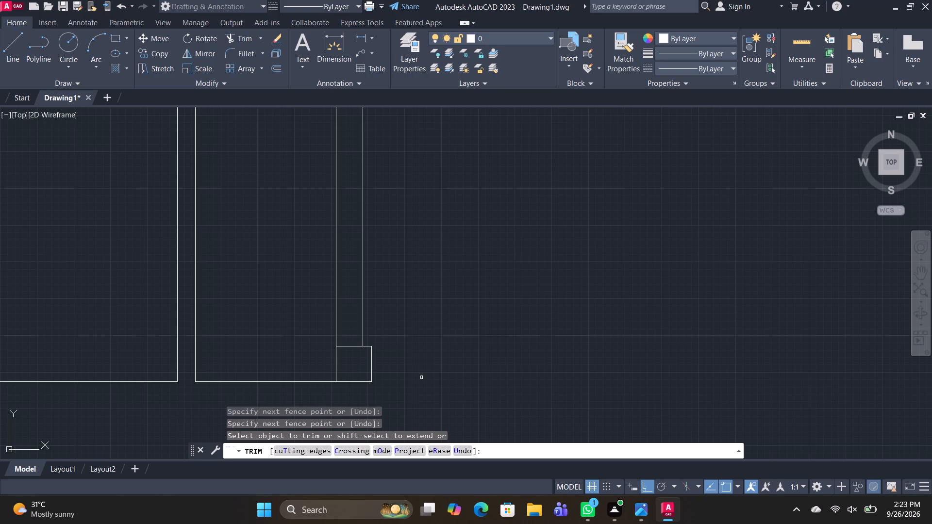
pyautogui.press('space')
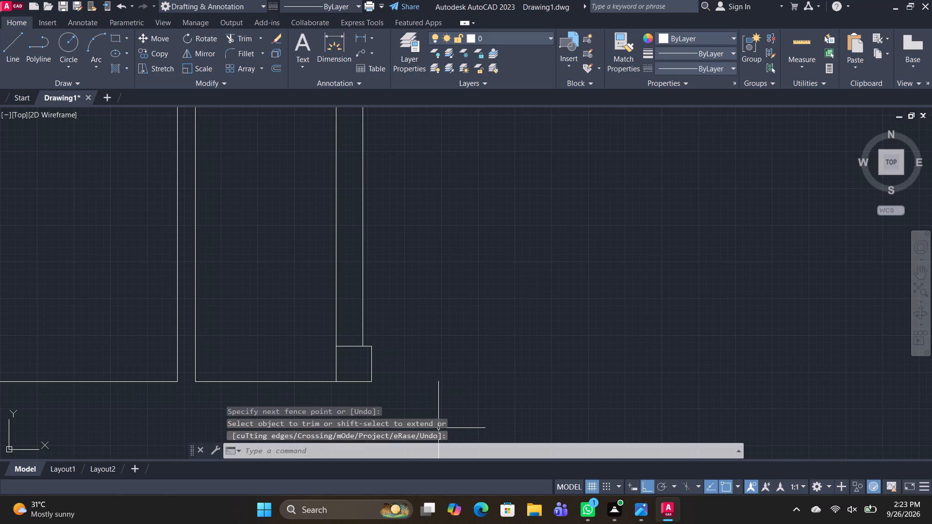
# Draw a line from the copied column's lower-right corner 16' rightward, 14' upward, and 16' leftward.
pyautogui.write('L')
pyautogui.press('space')
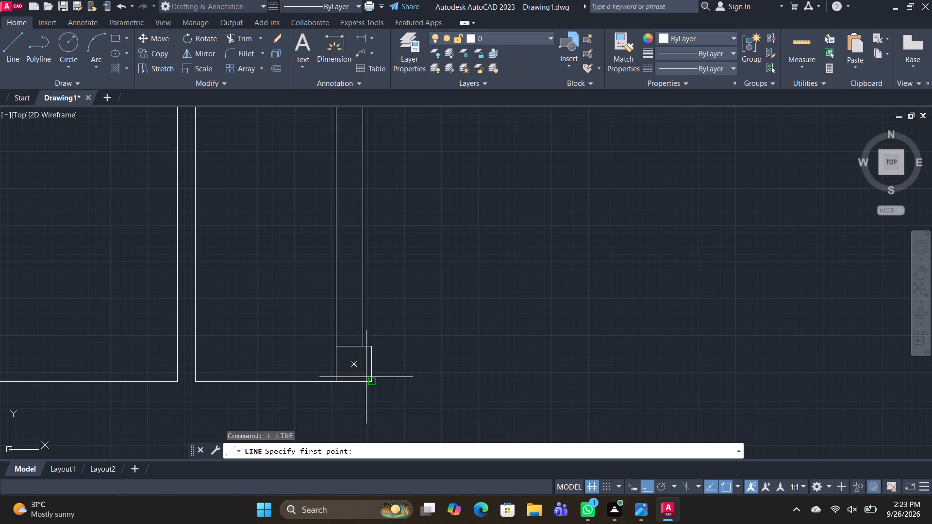
pyautogui.click(370, 380)
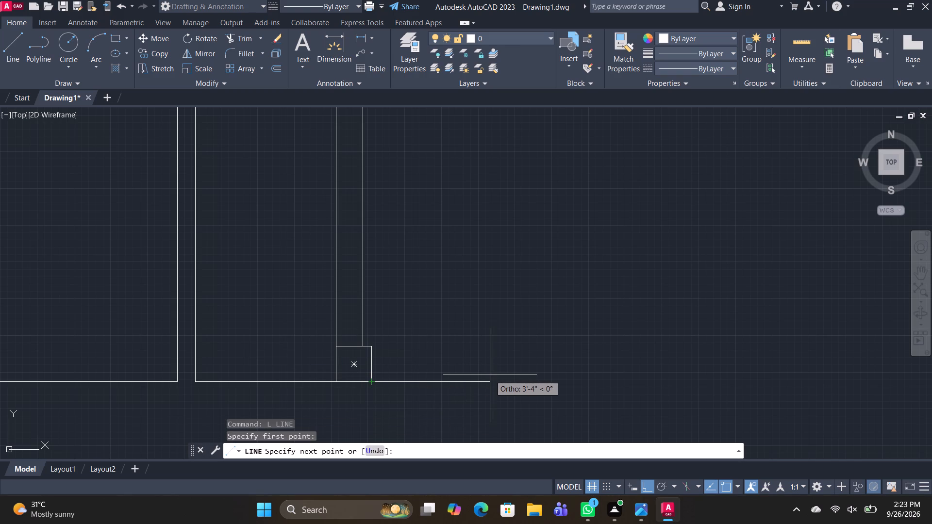
pyautogui.write("16'")
pyautogui.press('Return')
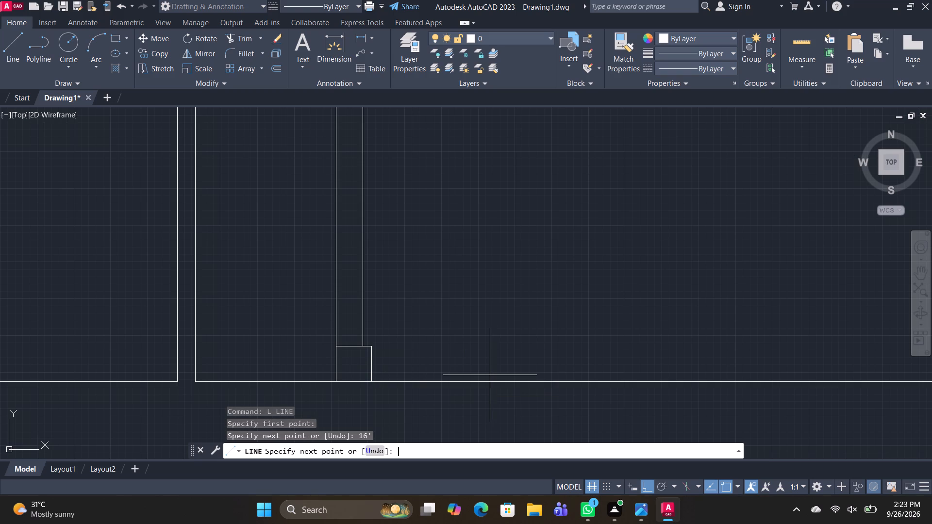
pyautogui.scroll(-5, 449, 333)
pyautogui.scroll(2, 467, 306)
pyautogui.moveTo(474, 307); pyautogui.dragTo(428, 308, button='middle')
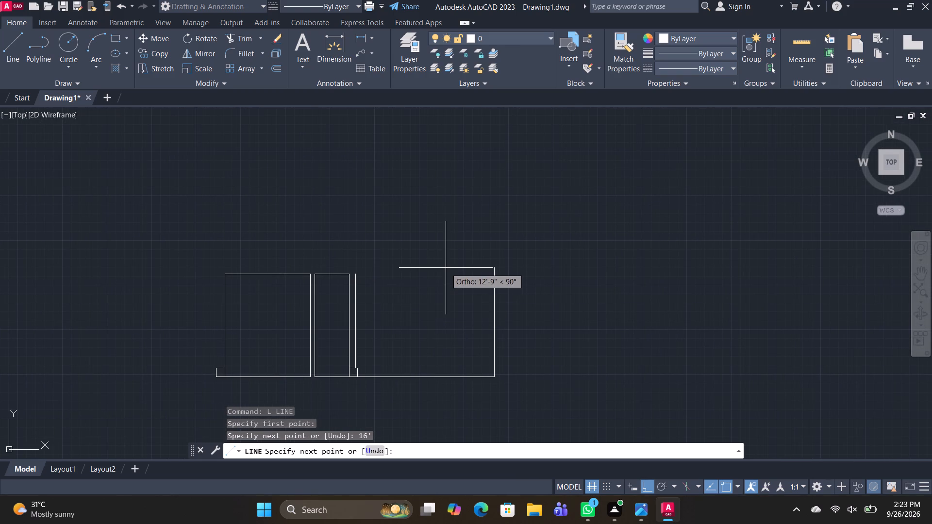
pyautogui.write("14'")
pyautogui.press('Return')
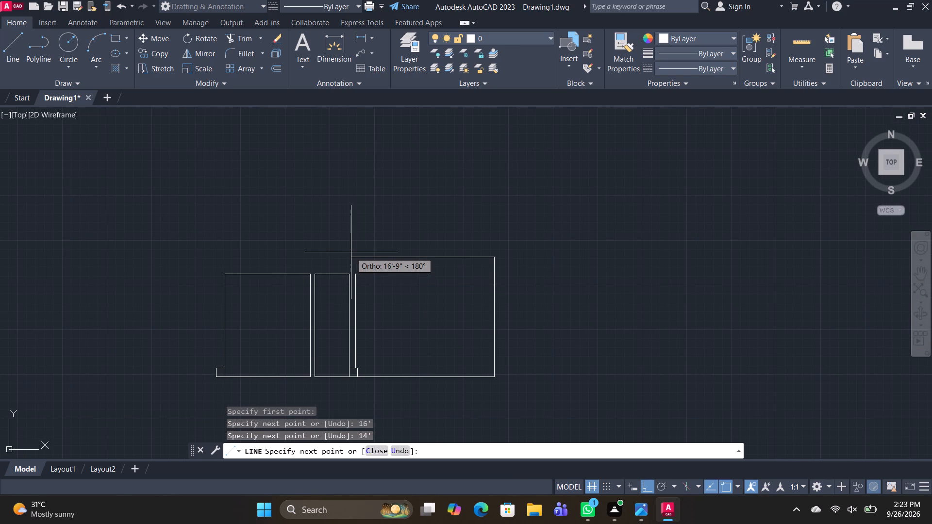
pyautogui.press('1')
pyautogui.write("6'")
pyautogui.press('Return')
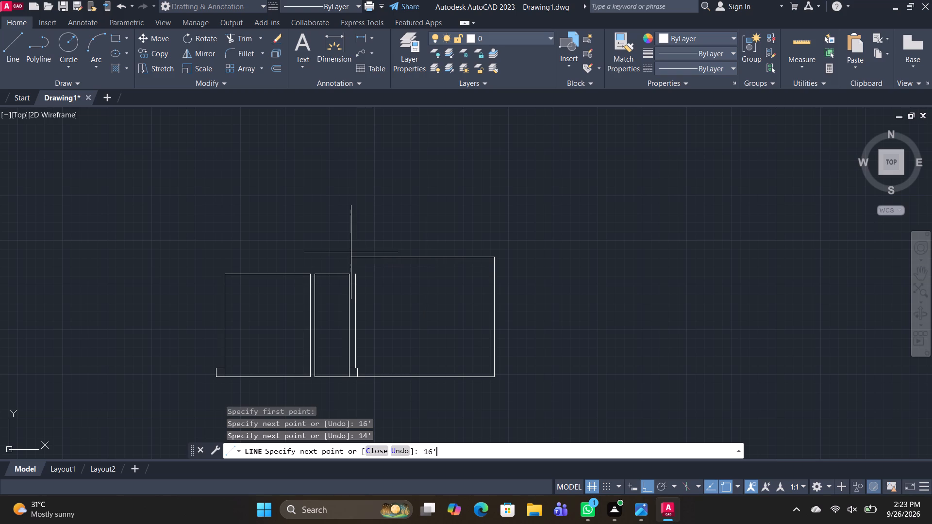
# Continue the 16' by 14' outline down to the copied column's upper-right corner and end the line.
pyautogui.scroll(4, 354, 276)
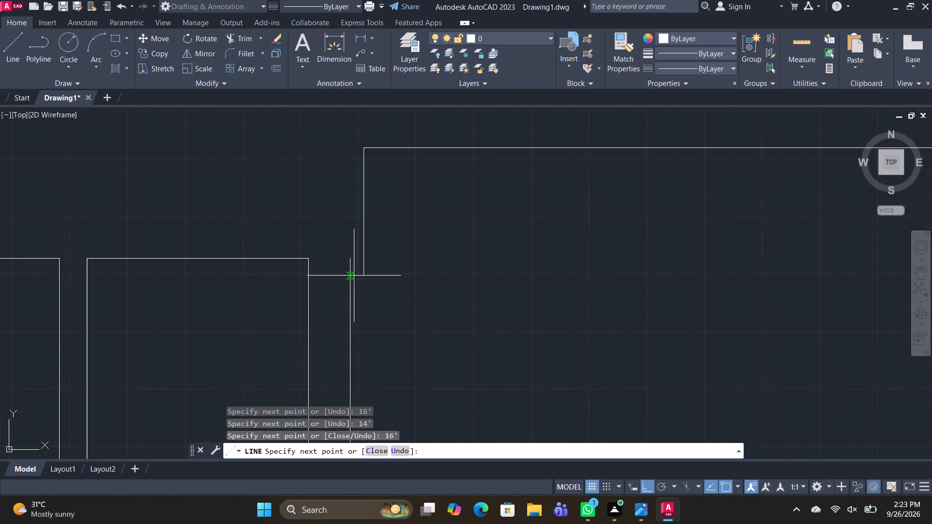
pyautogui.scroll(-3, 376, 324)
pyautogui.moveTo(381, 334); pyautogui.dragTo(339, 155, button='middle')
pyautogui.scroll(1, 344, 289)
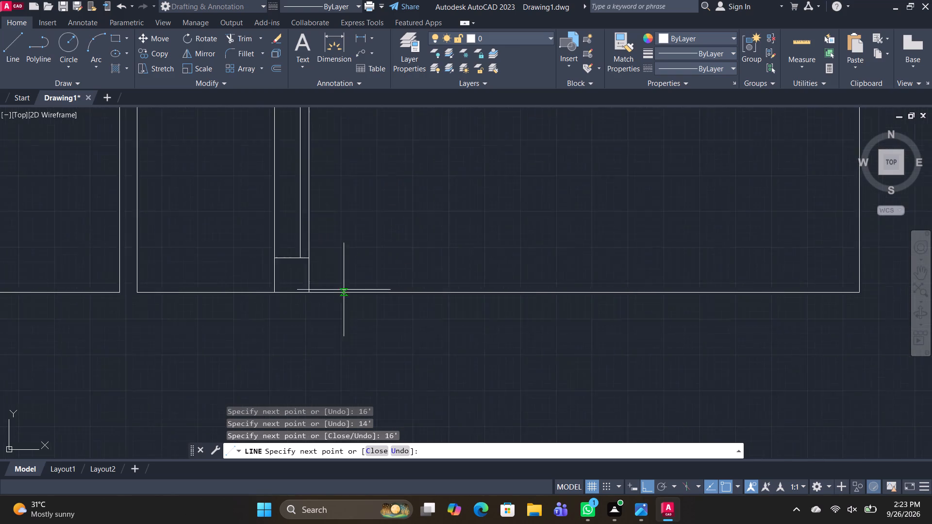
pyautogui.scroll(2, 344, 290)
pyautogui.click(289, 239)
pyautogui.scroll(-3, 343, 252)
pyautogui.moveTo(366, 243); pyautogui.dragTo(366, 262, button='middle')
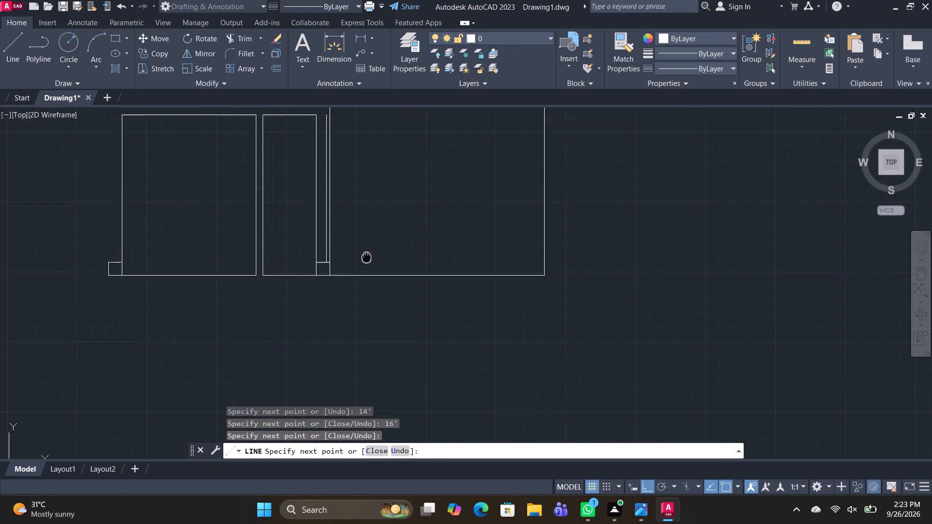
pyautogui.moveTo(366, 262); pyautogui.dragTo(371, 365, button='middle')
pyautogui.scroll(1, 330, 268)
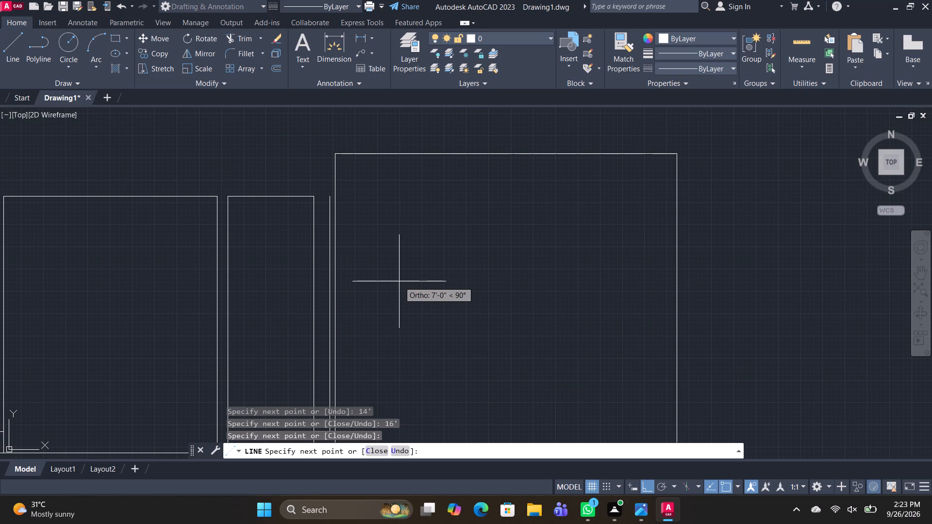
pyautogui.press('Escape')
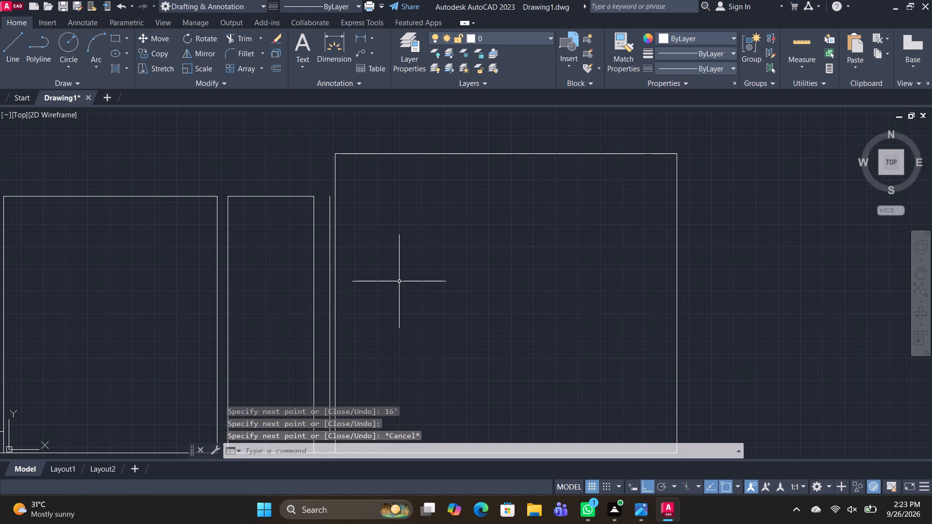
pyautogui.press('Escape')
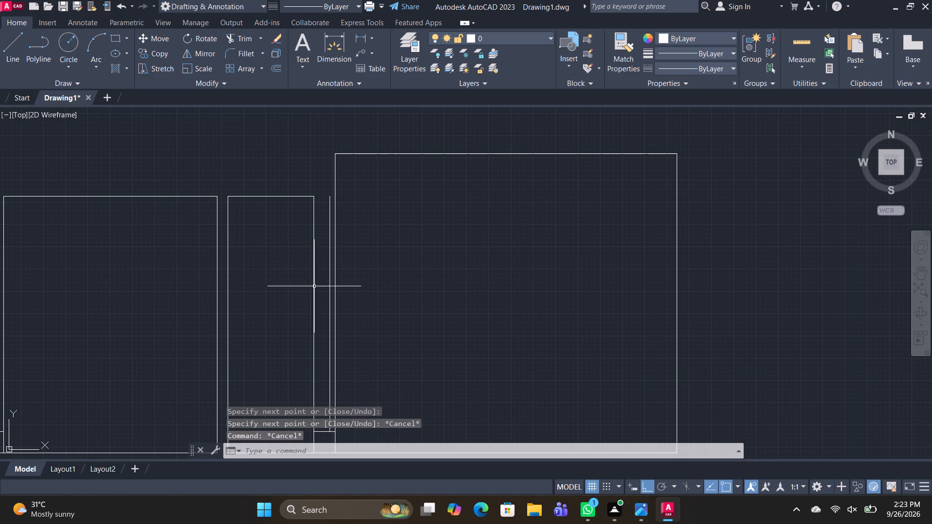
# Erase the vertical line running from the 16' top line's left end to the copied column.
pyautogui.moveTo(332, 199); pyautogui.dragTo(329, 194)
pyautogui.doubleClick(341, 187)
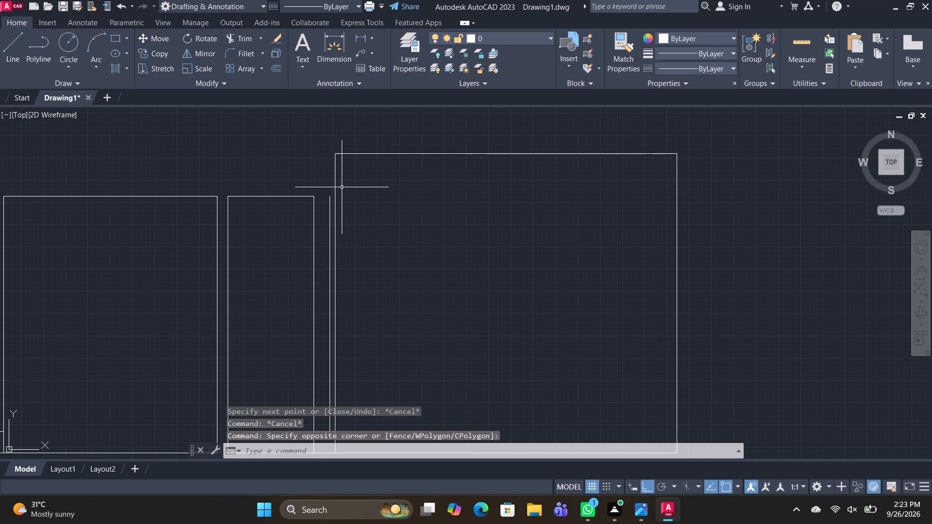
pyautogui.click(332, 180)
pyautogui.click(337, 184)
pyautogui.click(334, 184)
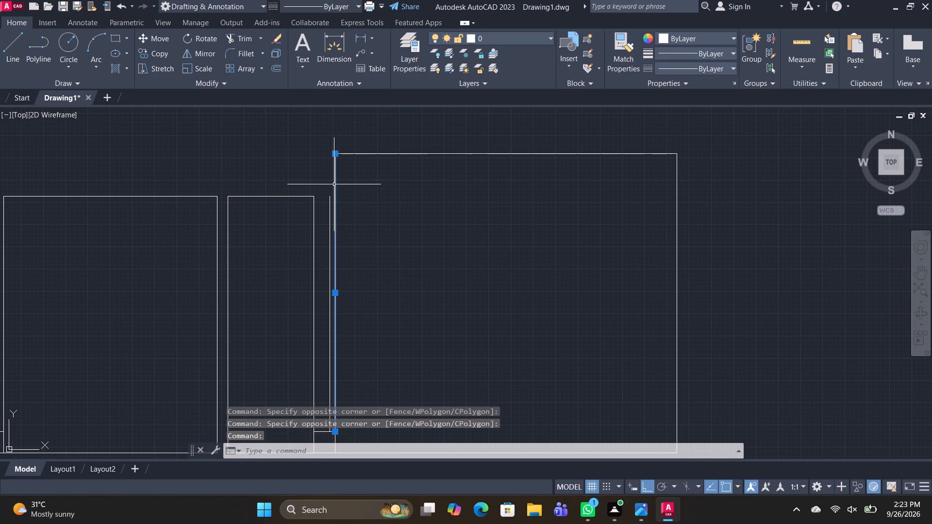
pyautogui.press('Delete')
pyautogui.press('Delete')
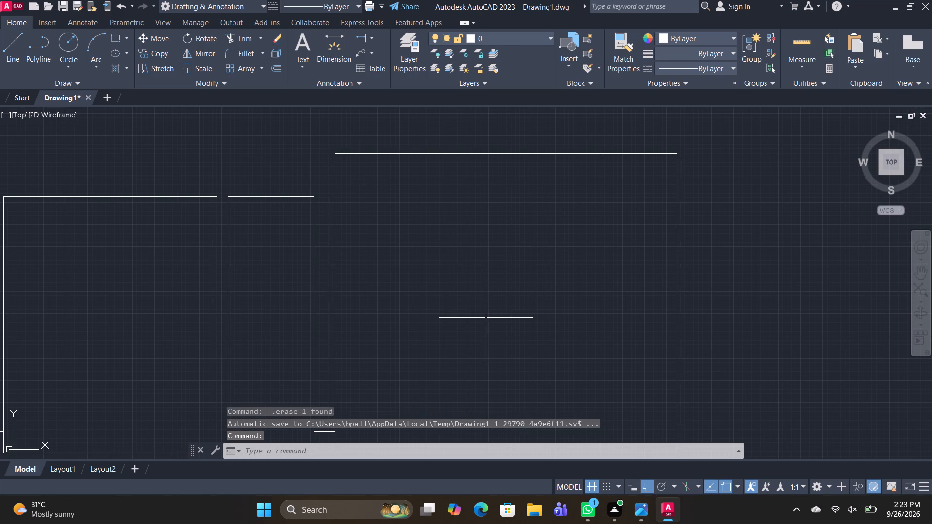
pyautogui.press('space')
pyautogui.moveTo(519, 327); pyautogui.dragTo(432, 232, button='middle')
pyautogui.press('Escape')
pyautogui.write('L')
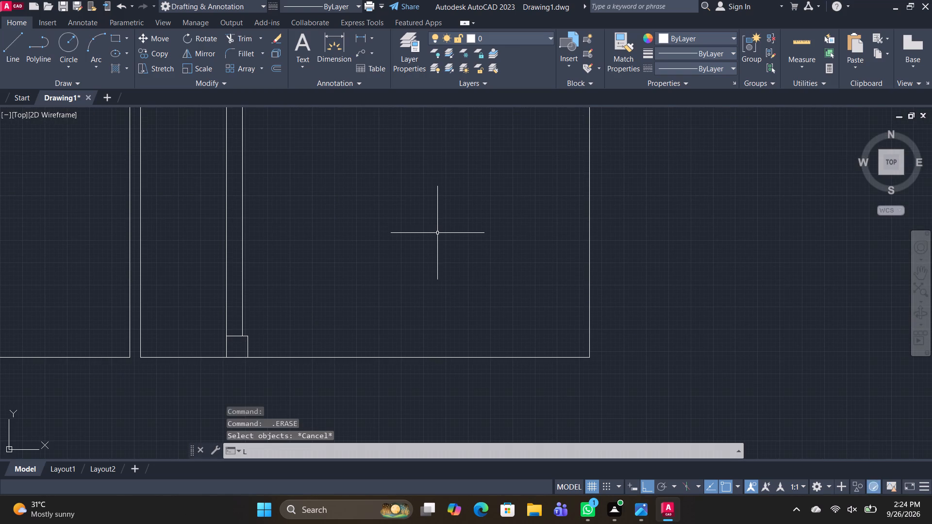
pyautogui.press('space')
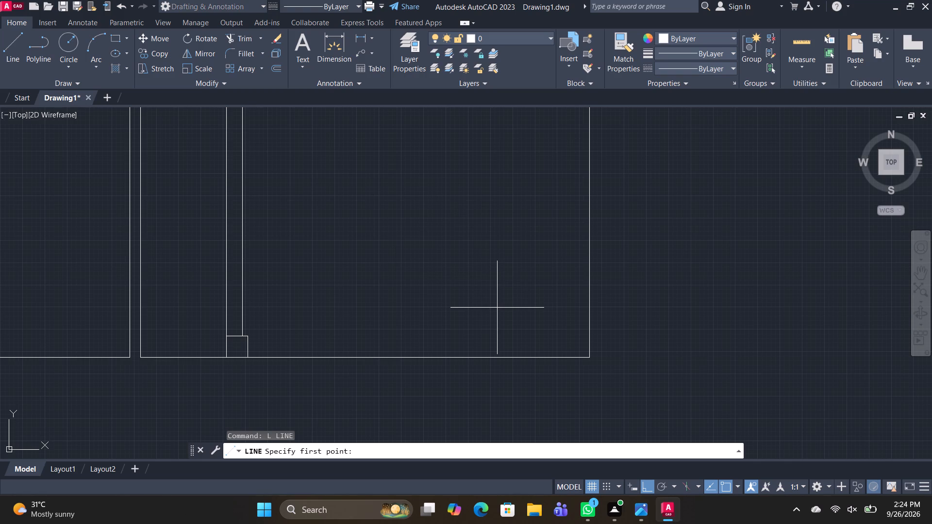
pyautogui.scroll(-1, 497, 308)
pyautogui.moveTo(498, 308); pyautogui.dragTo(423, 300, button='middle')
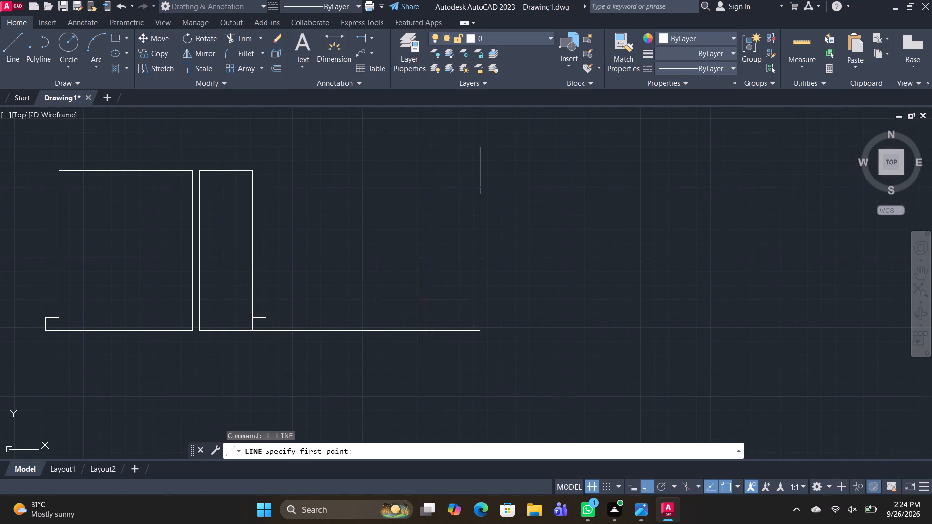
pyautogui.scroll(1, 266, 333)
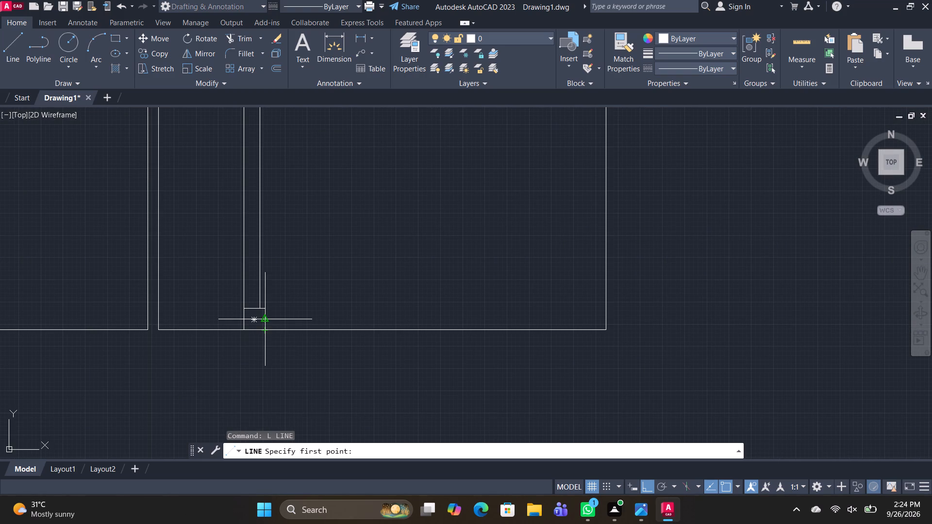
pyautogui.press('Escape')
# Copy the square column from its lower-right corner to the lower-right corner of the 16' by 14' room.
pyautogui.write('CO')
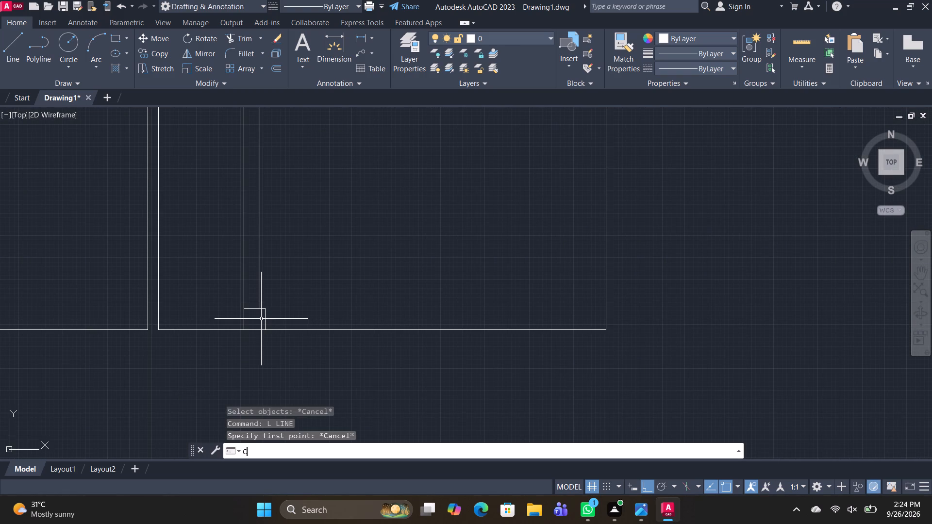
pyautogui.press('space')
pyautogui.click(254, 308)
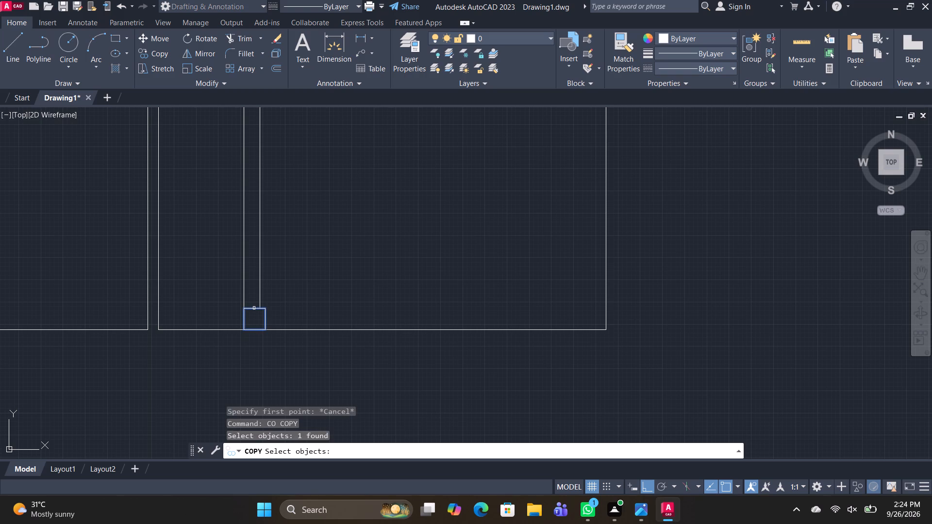
pyautogui.press('space')
pyautogui.click(267, 327)
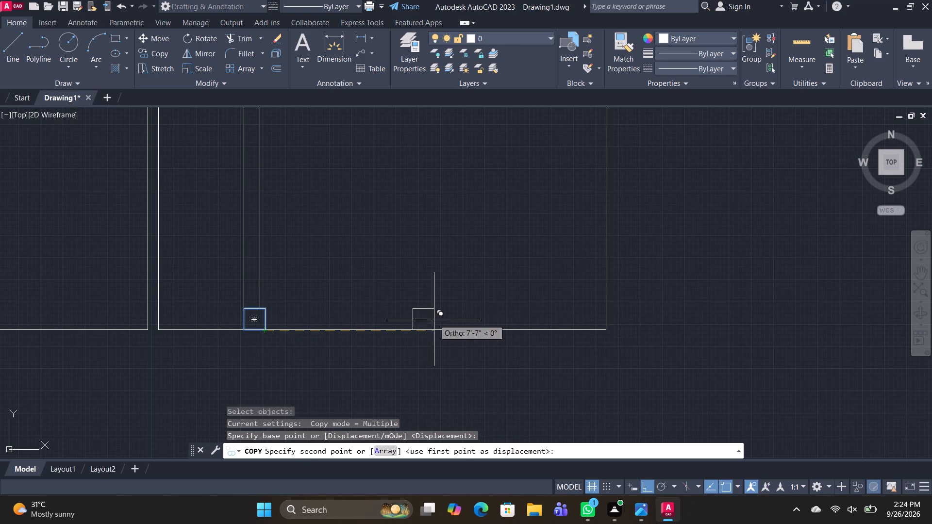
pyautogui.click(606, 327)
pyautogui.moveTo(640, 331); pyautogui.dragTo(536, 332, button='middle')
pyautogui.press('space')
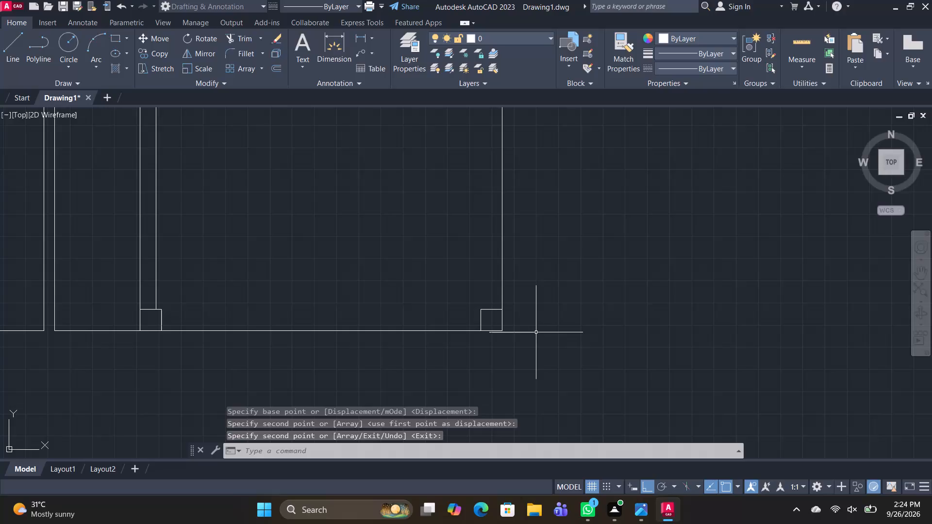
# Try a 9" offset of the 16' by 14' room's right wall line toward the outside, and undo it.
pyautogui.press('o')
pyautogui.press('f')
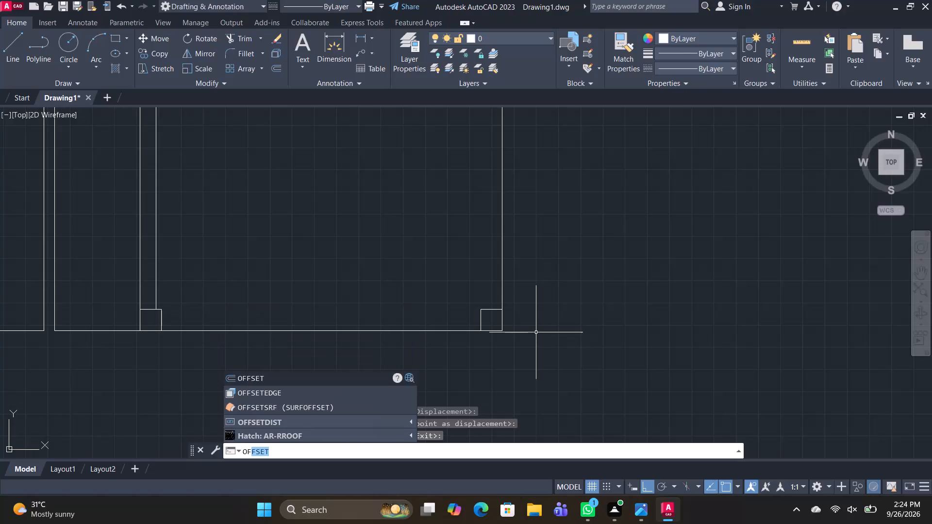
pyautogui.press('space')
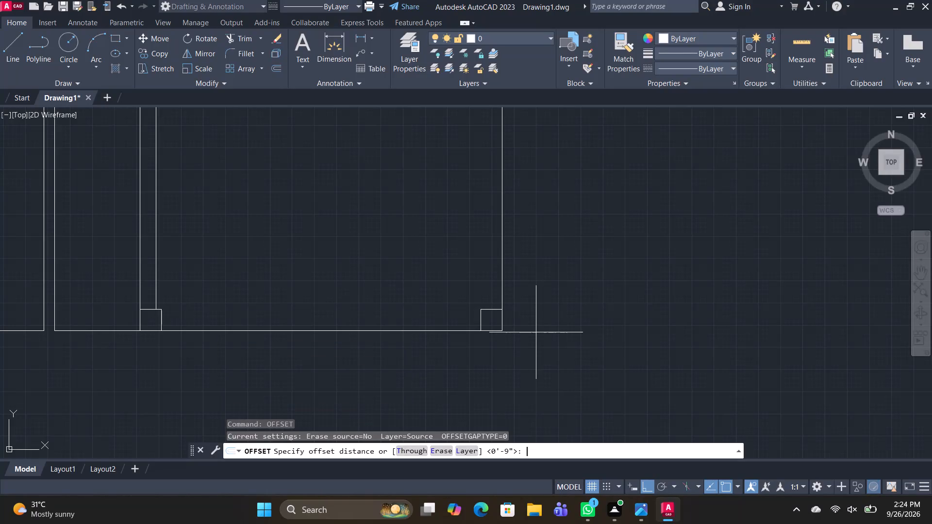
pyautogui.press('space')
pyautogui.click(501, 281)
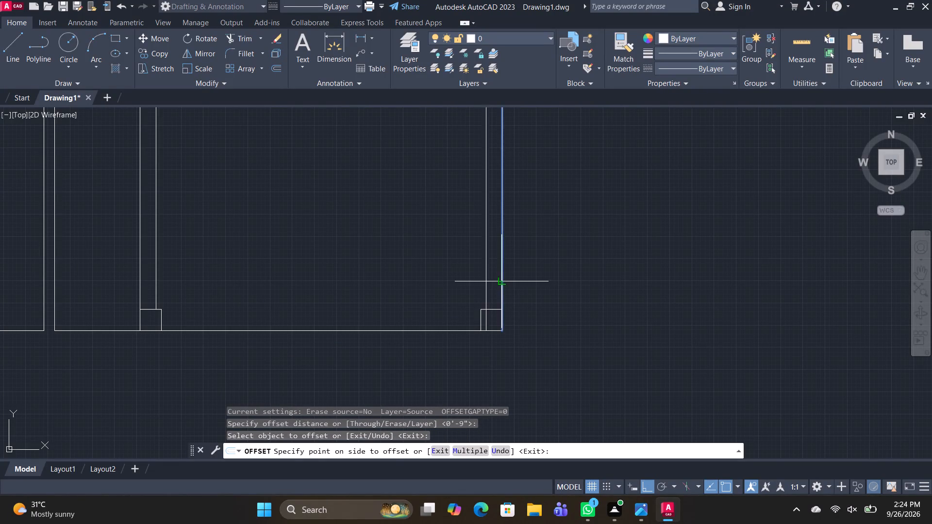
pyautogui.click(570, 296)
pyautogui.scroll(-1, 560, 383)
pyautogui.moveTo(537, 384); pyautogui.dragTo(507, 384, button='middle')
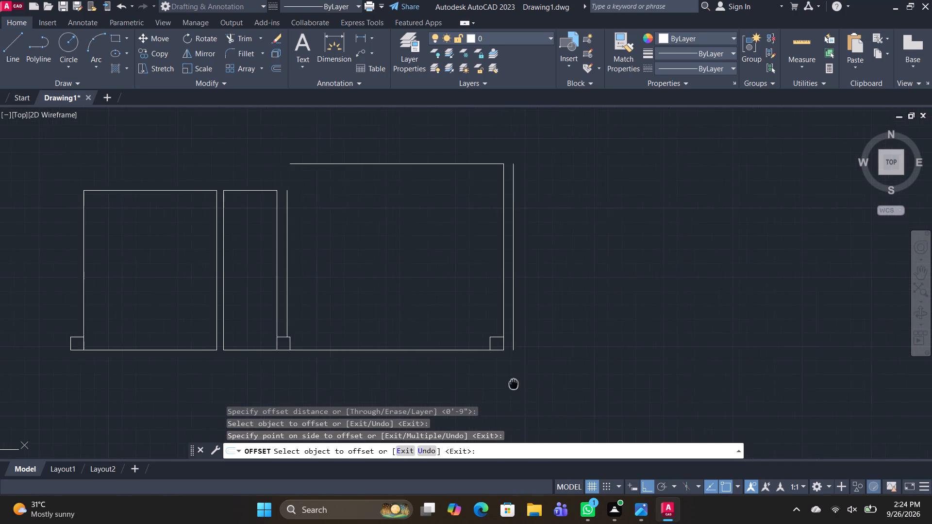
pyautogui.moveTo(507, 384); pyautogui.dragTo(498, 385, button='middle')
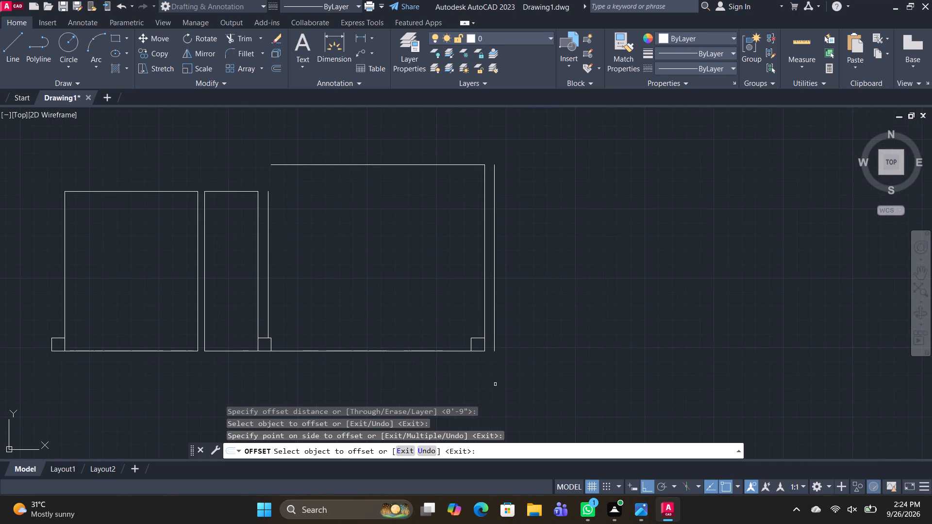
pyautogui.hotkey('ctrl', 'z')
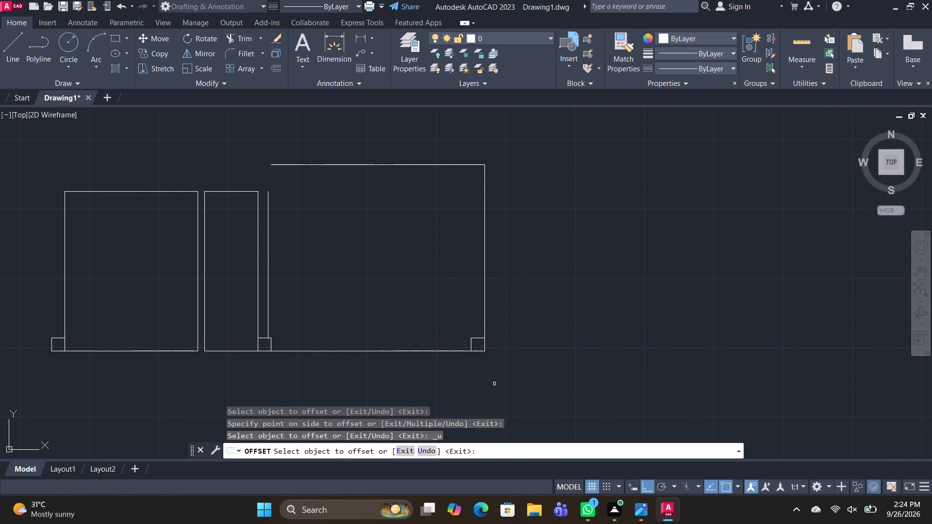
# Offset the 16' by 14' room's right wall line 9" toward the inside of the room.
pyautogui.click(484, 330)
pyautogui.scroll(3, 480, 342)
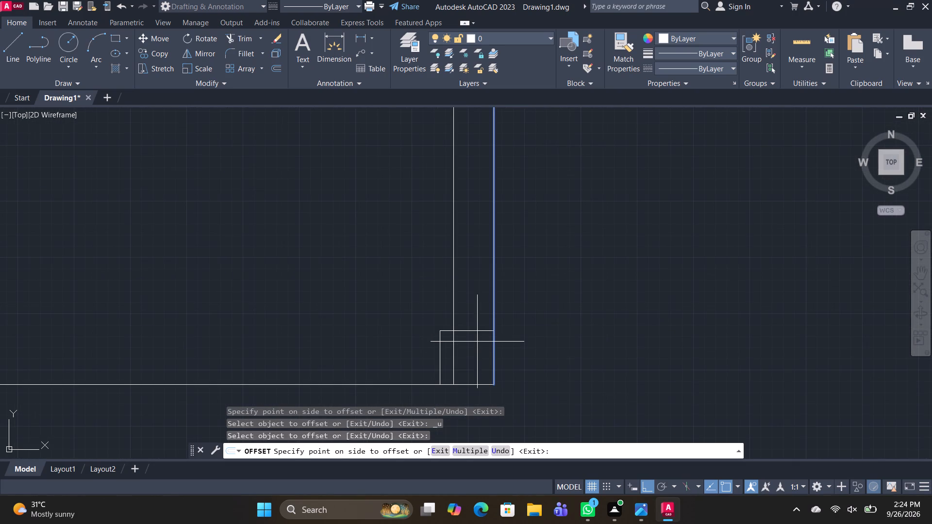
pyautogui.click(454, 336)
pyautogui.press('space')
# Trim the part of the new 9" offset line that lies inside the room's lower-right square column.
pyautogui.write('TR')
pyautogui.press('space')
pyautogui.click(454, 363)
pyautogui.scroll(-3, 454, 363)
pyautogui.moveTo(548, 347); pyautogui.dragTo(547, 355, button='middle')
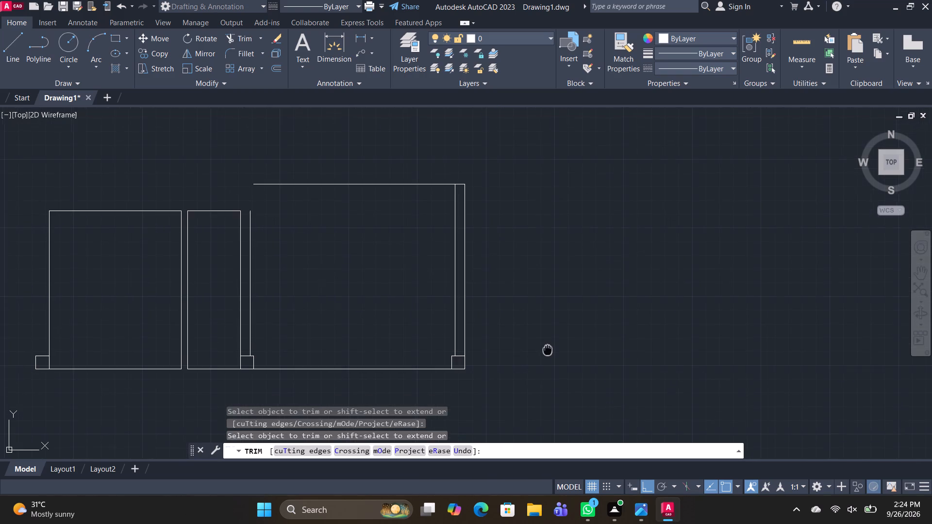
pyautogui.moveTo(547, 355); pyautogui.dragTo(545, 367, button='middle')
pyautogui.press('Escape')
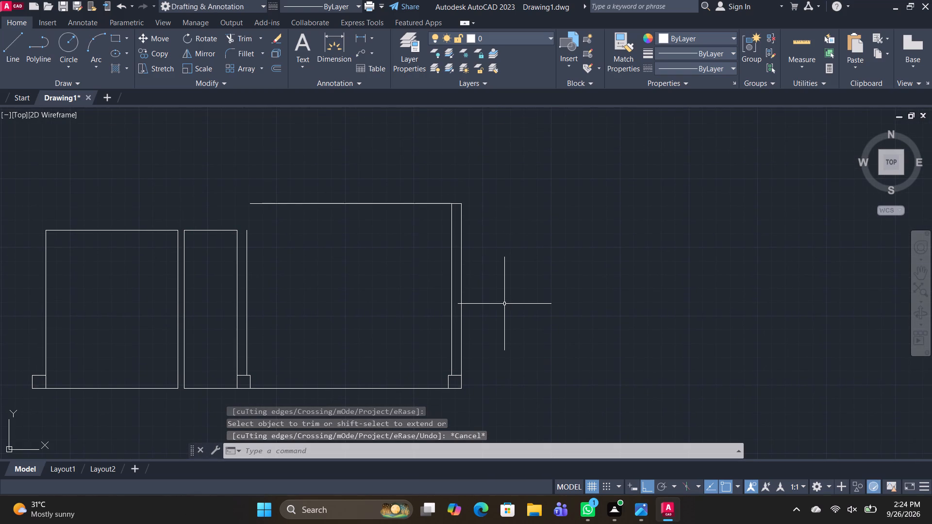
# Draw a line from the rightmost column's lower-right corner 10' rightward, 12' upward, and 12' leftward.
pyautogui.write('L')
pyautogui.press('space')
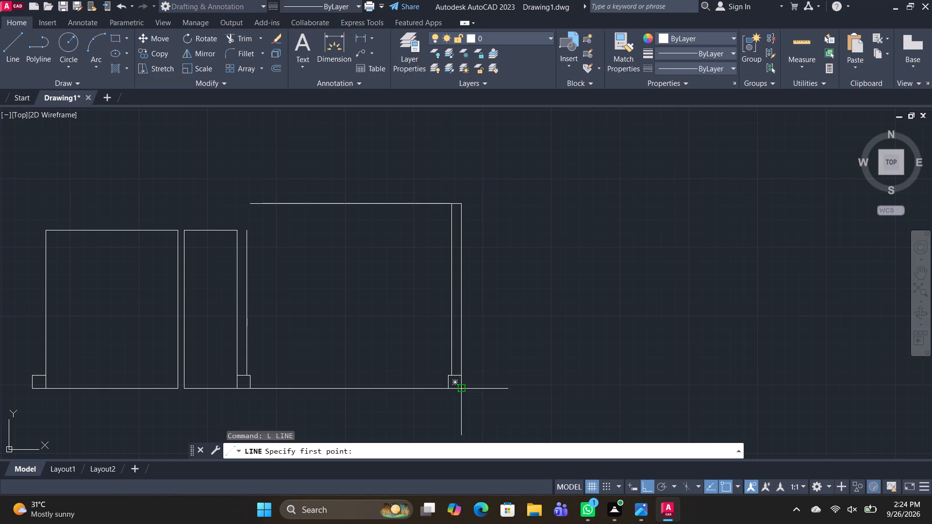
pyautogui.click(461, 387)
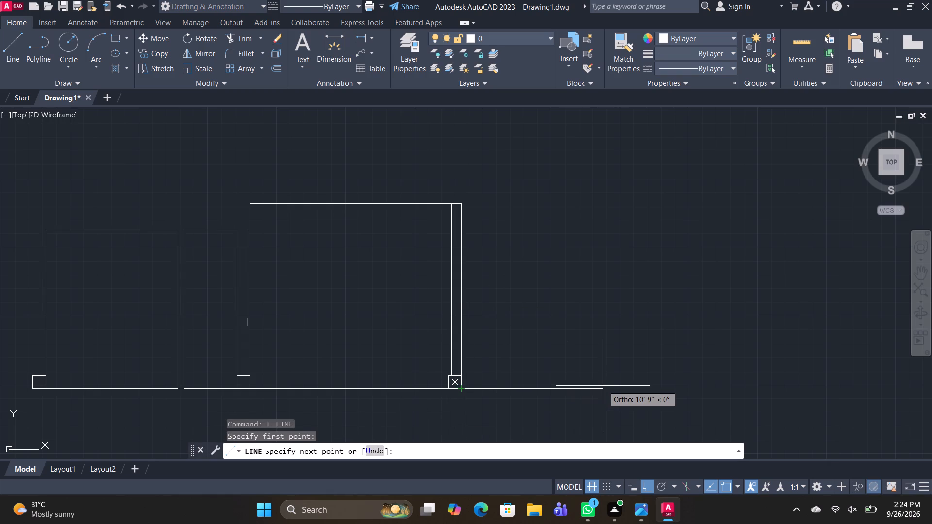
pyautogui.write("10'")
pyautogui.press('Return')
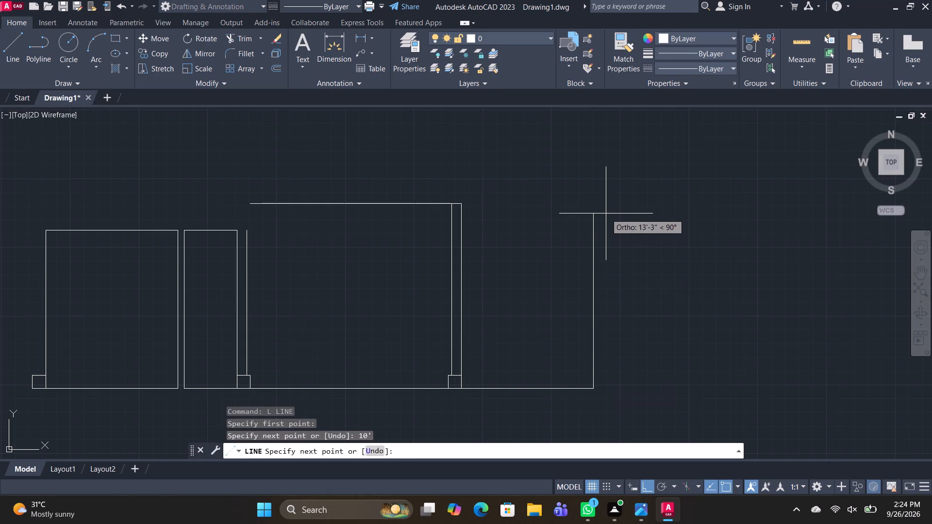
pyautogui.write("12'")
pyautogui.press('Return')
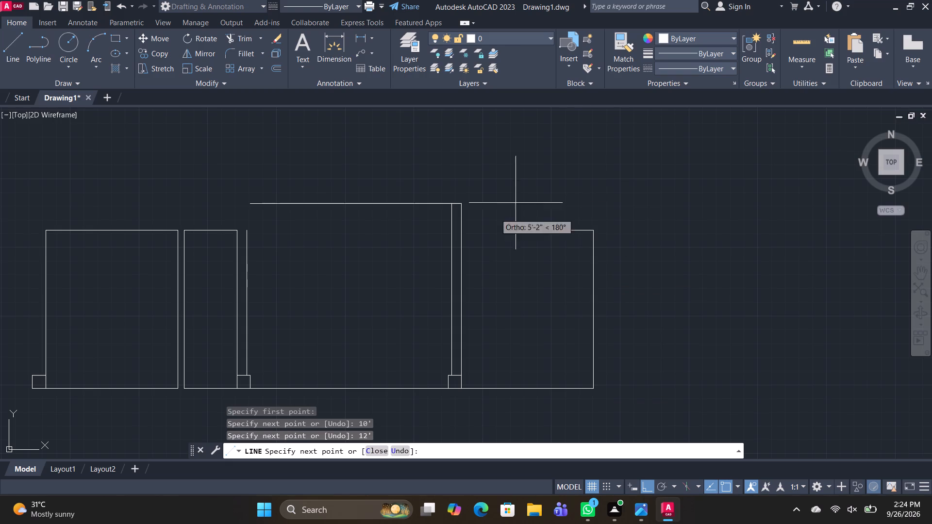
pyautogui.write("12'")
pyautogui.press('Return')
pyautogui.press('space')
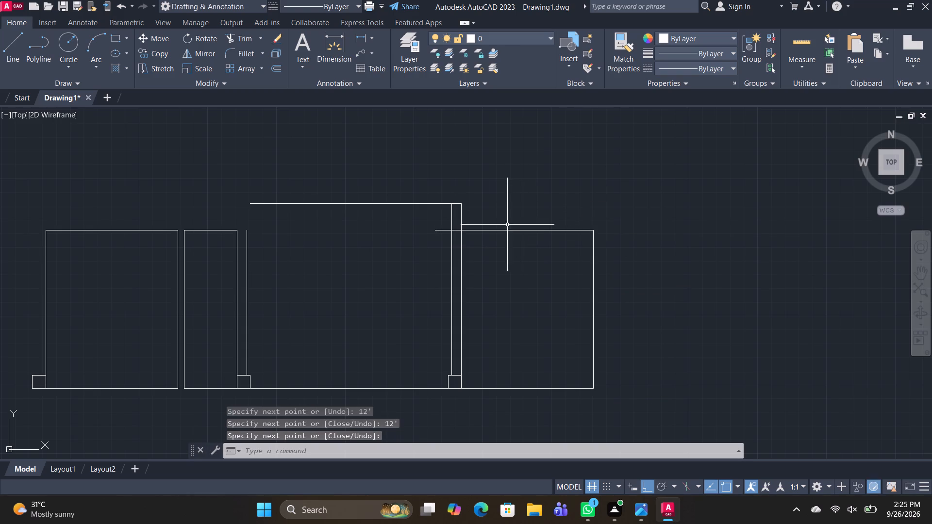
# Trim the new room's 12' top line where it crosses and extends past the 16' by 14' room's double right wall.
pyautogui.click(443, 231)
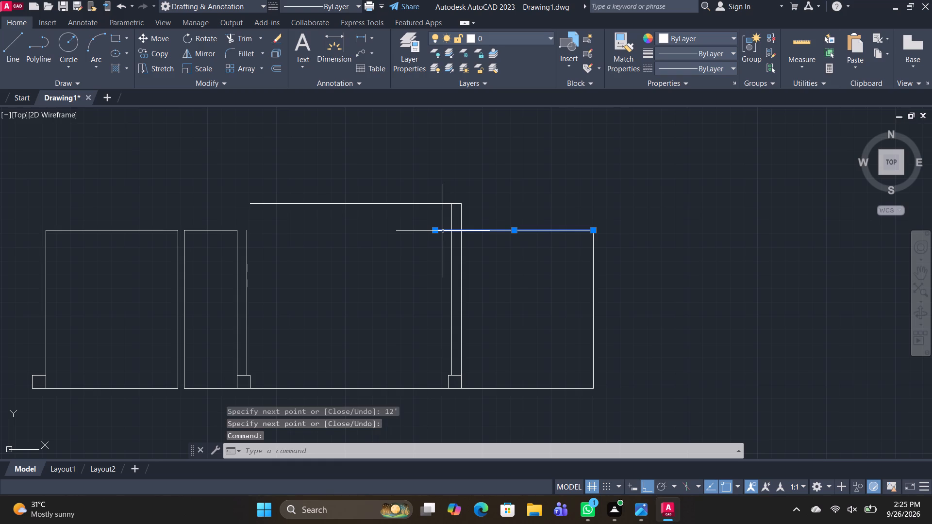
pyautogui.press('Escape')
pyautogui.write('TR')
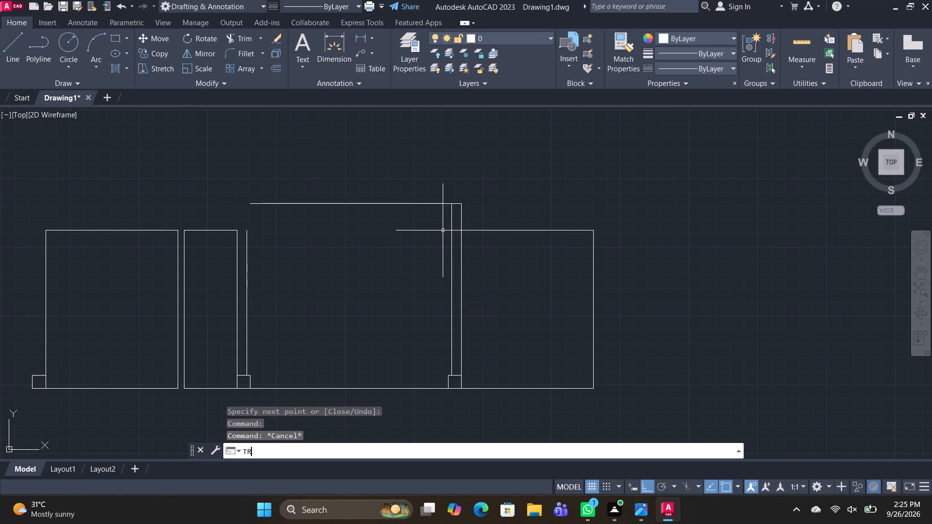
pyautogui.press('space')
pyautogui.click(443, 230)
pyautogui.scroll(2, 451, 230)
pyautogui.moveTo(456, 229); pyautogui.dragTo(460, 246)
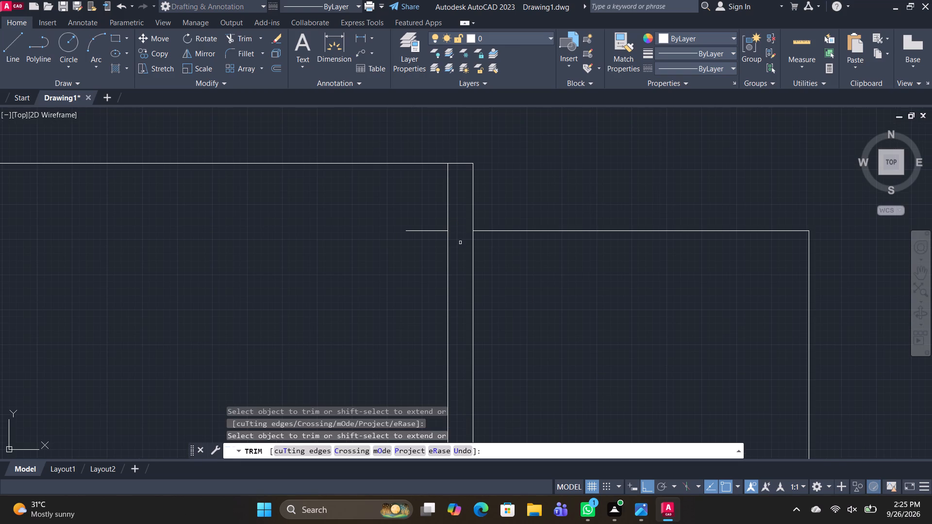
pyautogui.moveTo(434, 227); pyautogui.dragTo(439, 264)
pyautogui.scroll(-3, 439, 264)
pyautogui.moveTo(505, 293); pyautogui.dragTo(488, 258, button='middle')
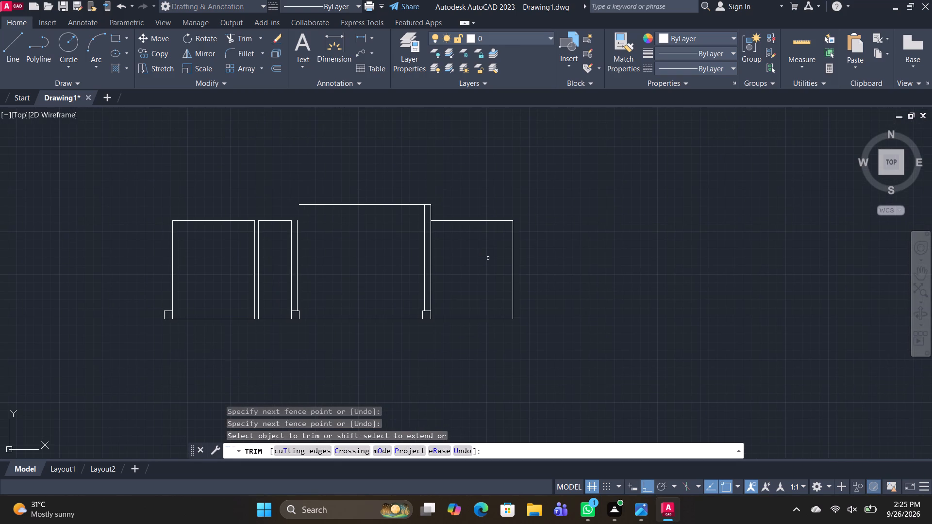
pyautogui.press('space')
# Offset the four bottom wall lines 9" upward, from the first room across to the new rightmost room.
pyautogui.write('O')
pyautogui.press('space')
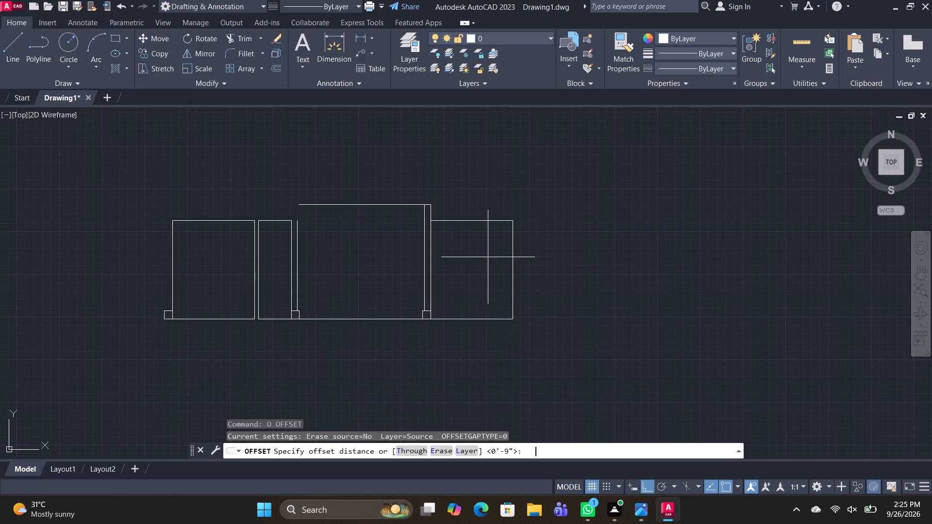
pyautogui.press('space')
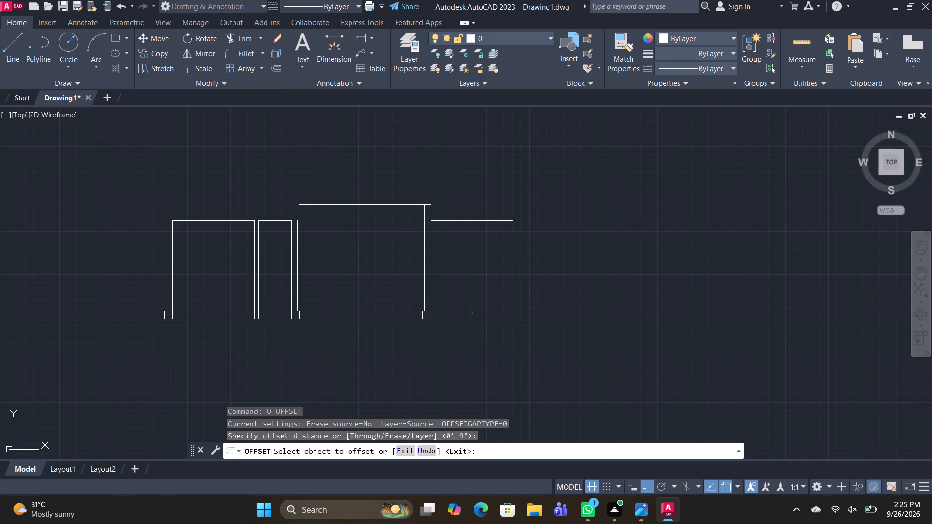
pyautogui.moveTo(469, 344); pyautogui.dragTo(566, 290, button='middle')
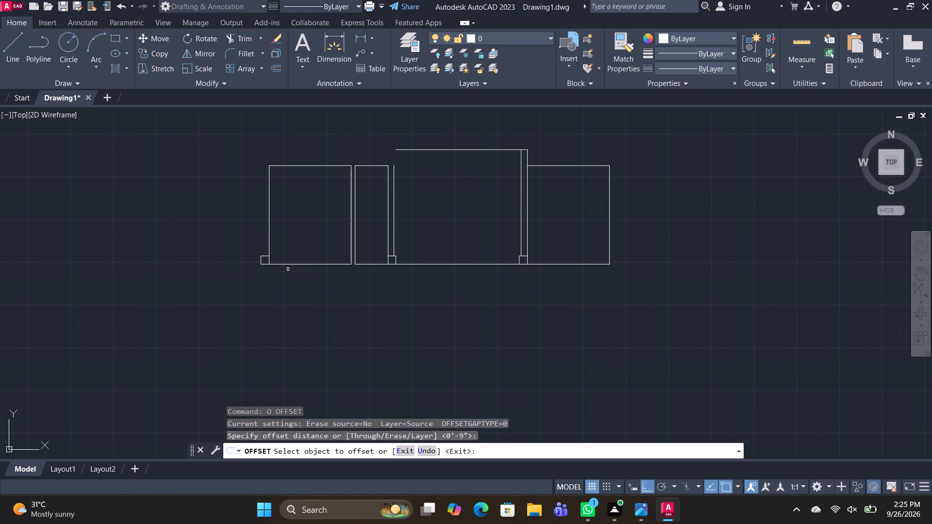
pyautogui.scroll(2, 363, 258)
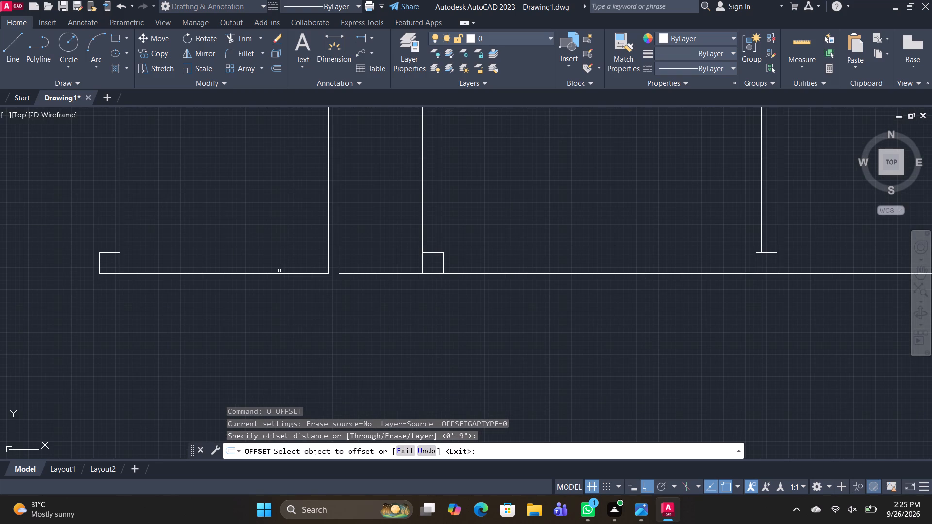
pyautogui.click(281, 273)
pyautogui.click(280, 256)
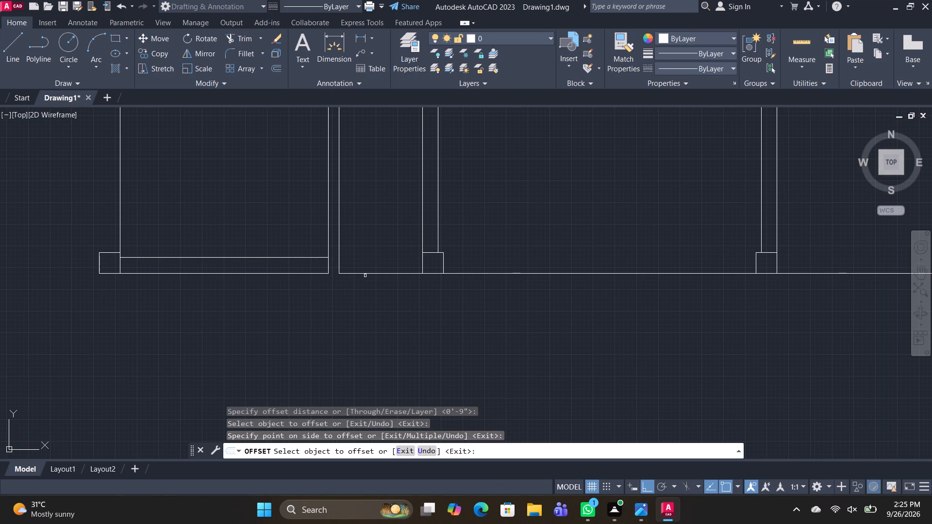
pyautogui.click(366, 274)
pyautogui.click(366, 250)
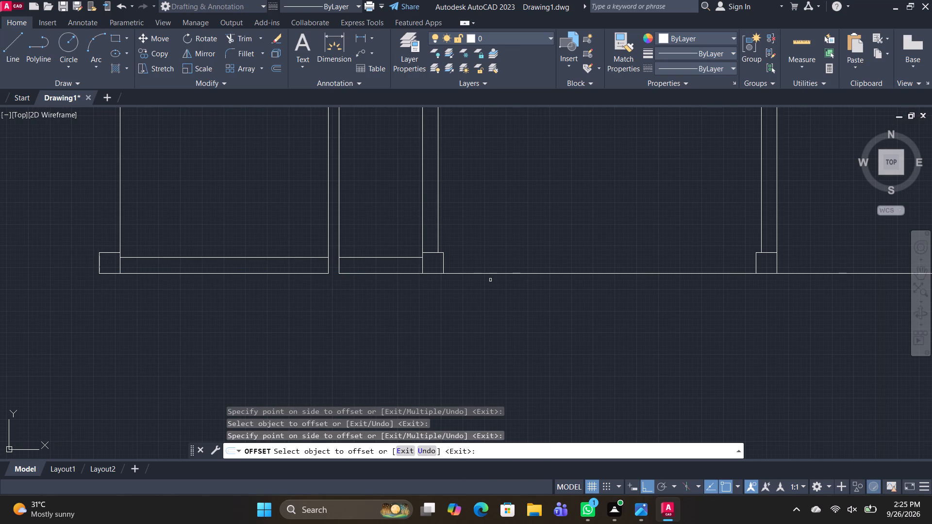
pyautogui.click(490, 273)
pyautogui.click(486, 248)
pyautogui.moveTo(599, 276); pyautogui.dragTo(259, 279, button='middle')
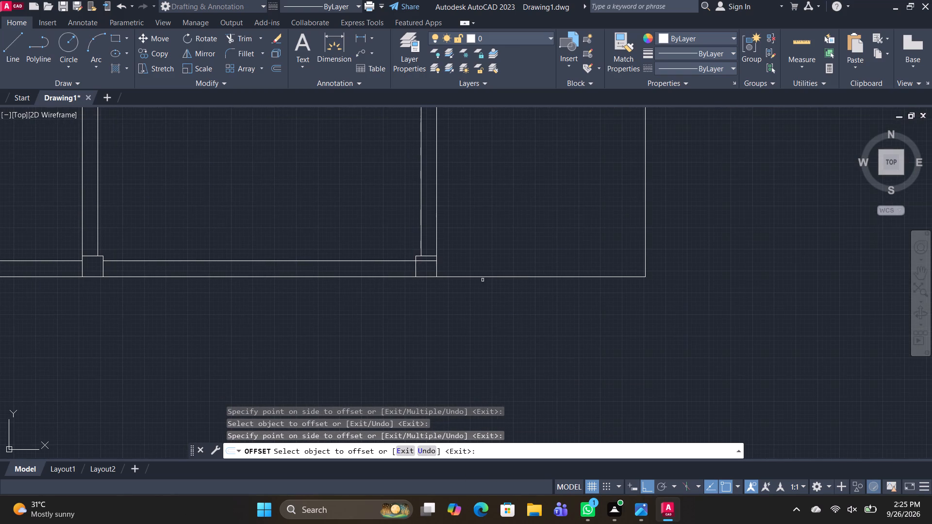
pyautogui.click(496, 275)
pyautogui.click(497, 251)
pyautogui.scroll(-3, 534, 267)
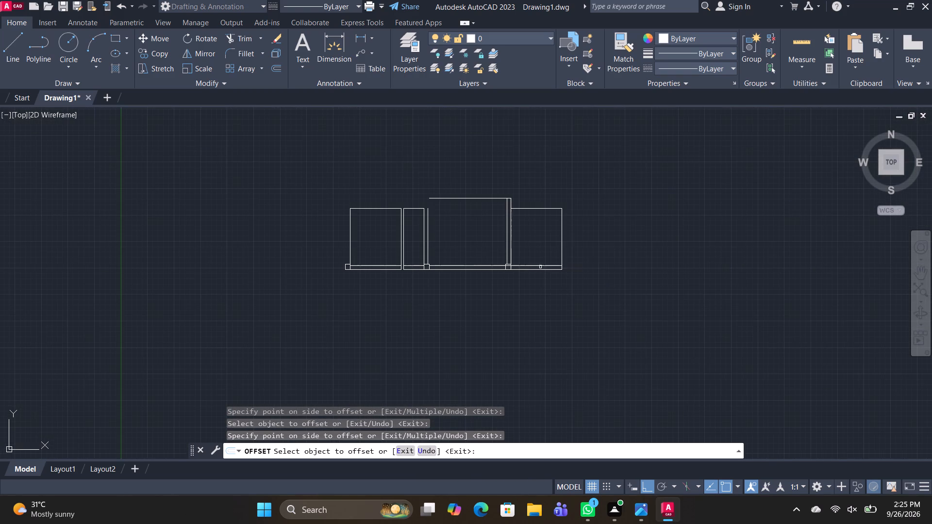
# Offset the rightmost room's right wall line 9" outward.
pyautogui.scroll(2, 557, 249)
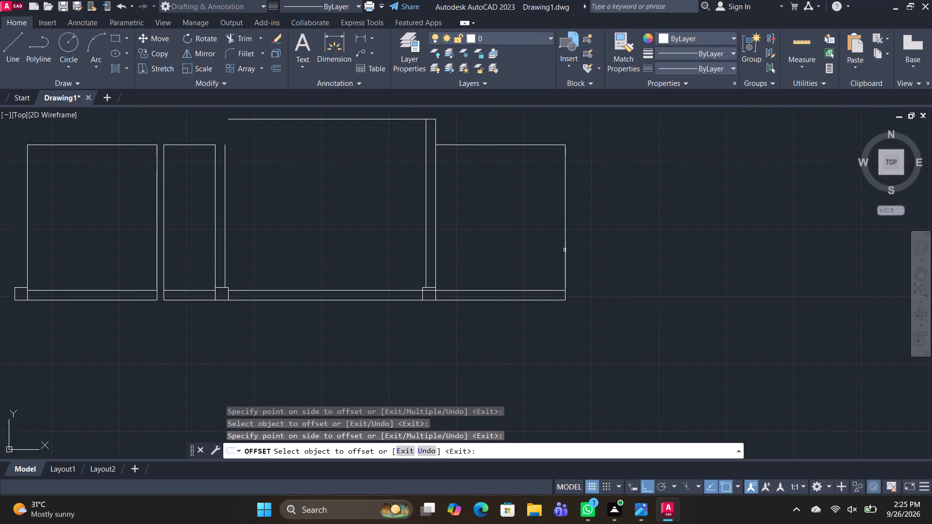
pyautogui.click(565, 250)
pyautogui.click(594, 252)
pyautogui.press('Escape')
# Extend the rightmost room's bottom line to the outer right wall line and trim the inner wall line's end between the two bottom lines.
pyautogui.write('TR')
pyautogui.press('space')
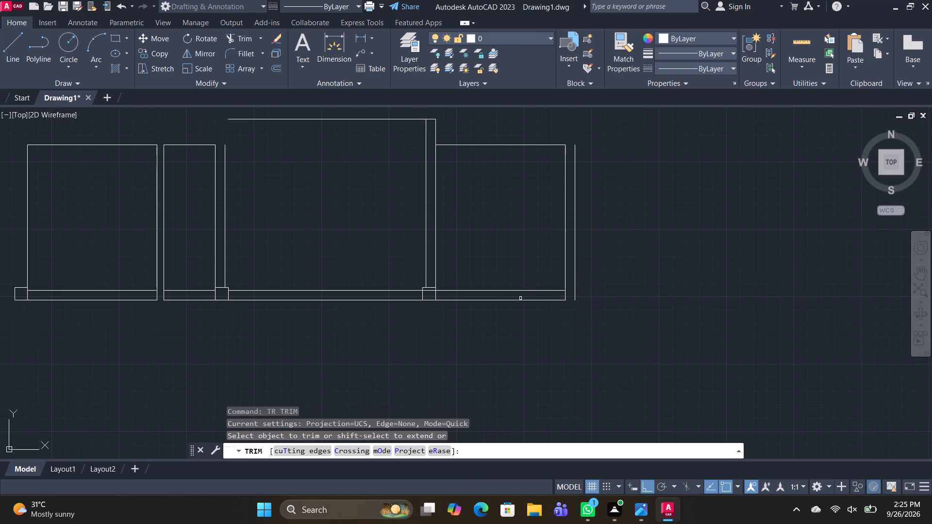
pyautogui.keyDown('shift'); pyautogui.click(556, 300); pyautogui.keyUp('shift')
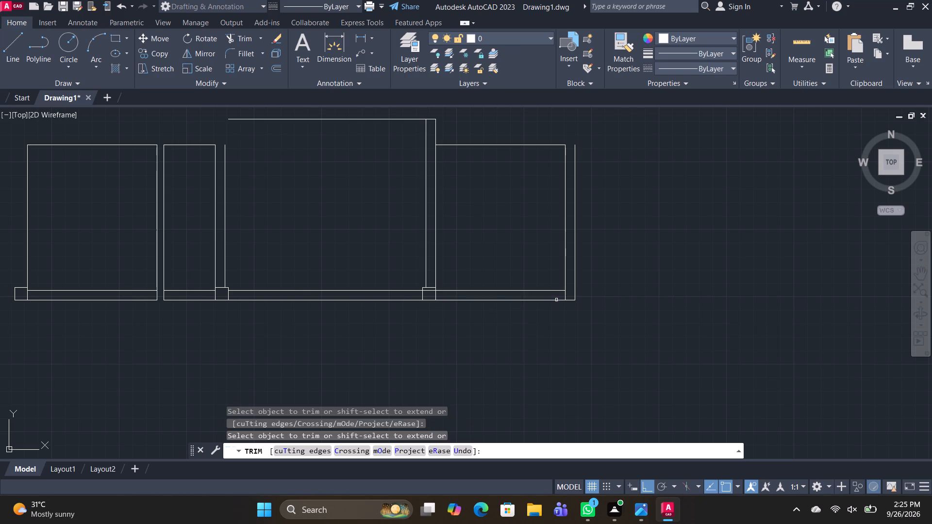
pyautogui.scroll(3, 567, 289)
pyautogui.moveTo(563, 307); pyautogui.dragTo(513, 322)
# Trim the inner bottom wall line where it passes through the 16' by 14' room's lower-right square column.
pyautogui.scroll(-2, 511, 319)
pyautogui.moveTo(408, 274); pyautogui.dragTo(589, 274, button='middle')
pyautogui.scroll(3, 495, 306)
pyautogui.moveTo(490, 323); pyautogui.dragTo(490, 342)
pyautogui.scroll(-4, 481, 324)
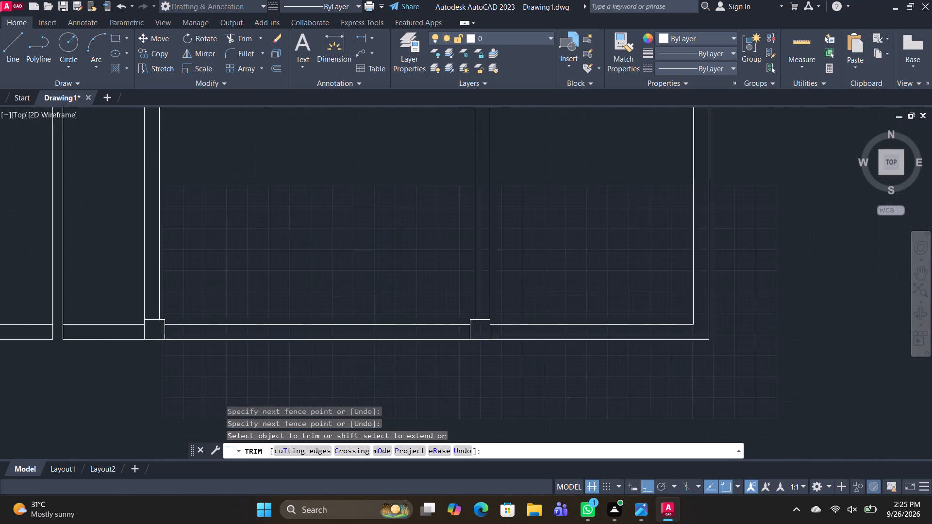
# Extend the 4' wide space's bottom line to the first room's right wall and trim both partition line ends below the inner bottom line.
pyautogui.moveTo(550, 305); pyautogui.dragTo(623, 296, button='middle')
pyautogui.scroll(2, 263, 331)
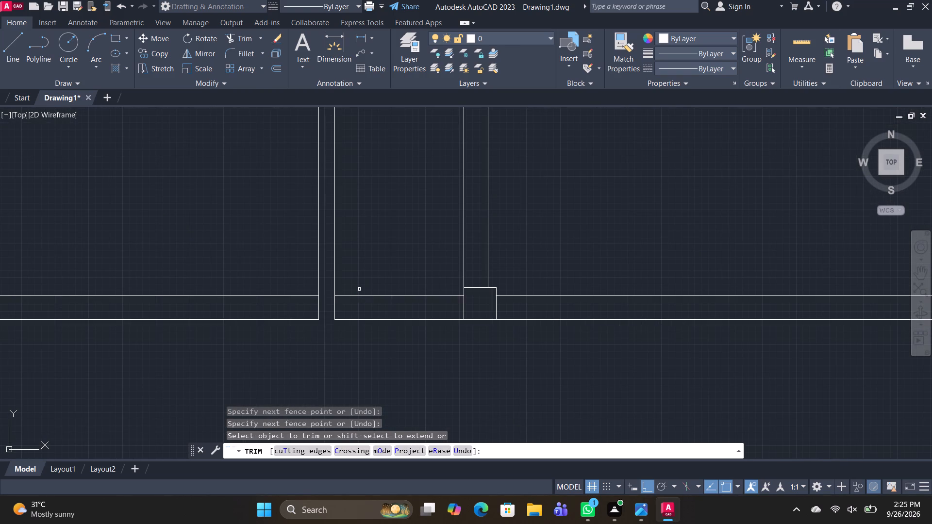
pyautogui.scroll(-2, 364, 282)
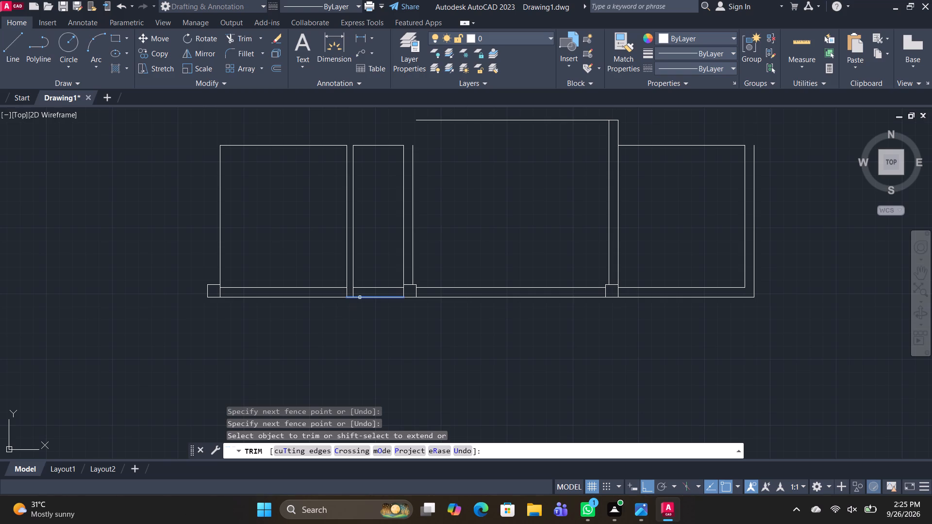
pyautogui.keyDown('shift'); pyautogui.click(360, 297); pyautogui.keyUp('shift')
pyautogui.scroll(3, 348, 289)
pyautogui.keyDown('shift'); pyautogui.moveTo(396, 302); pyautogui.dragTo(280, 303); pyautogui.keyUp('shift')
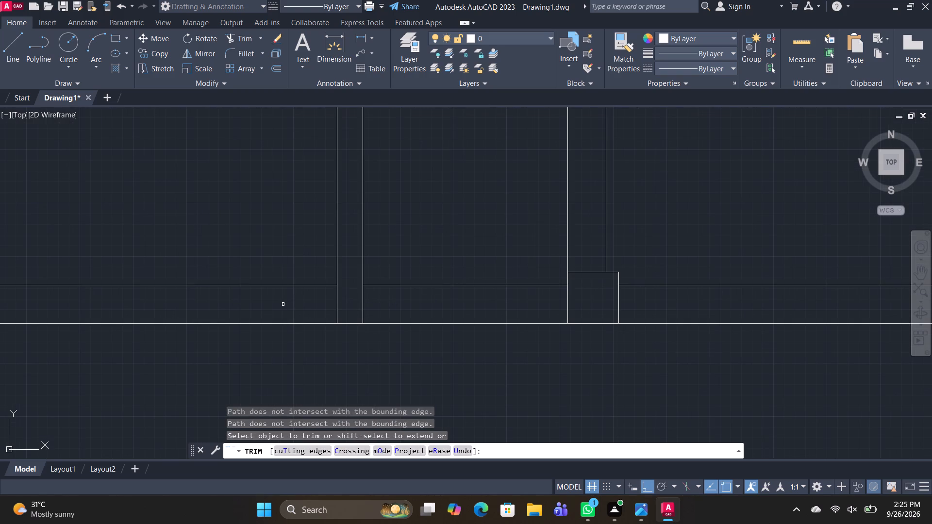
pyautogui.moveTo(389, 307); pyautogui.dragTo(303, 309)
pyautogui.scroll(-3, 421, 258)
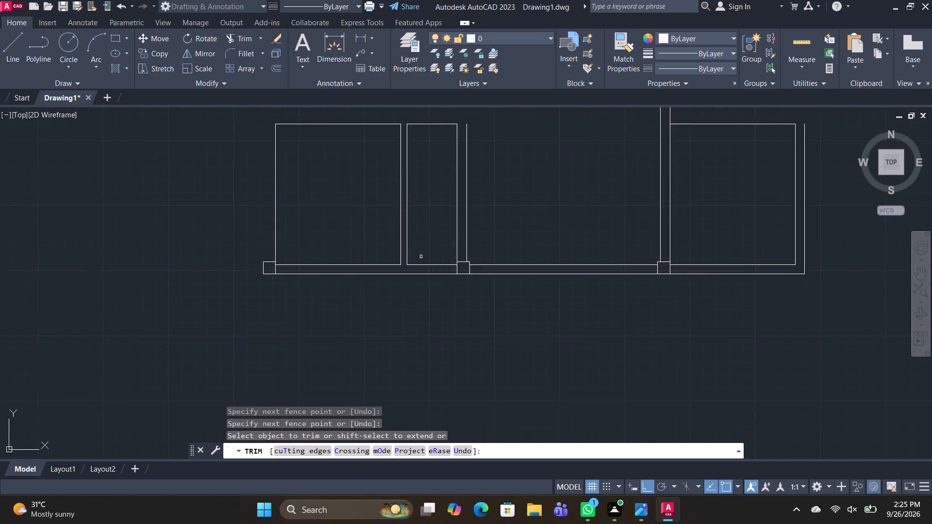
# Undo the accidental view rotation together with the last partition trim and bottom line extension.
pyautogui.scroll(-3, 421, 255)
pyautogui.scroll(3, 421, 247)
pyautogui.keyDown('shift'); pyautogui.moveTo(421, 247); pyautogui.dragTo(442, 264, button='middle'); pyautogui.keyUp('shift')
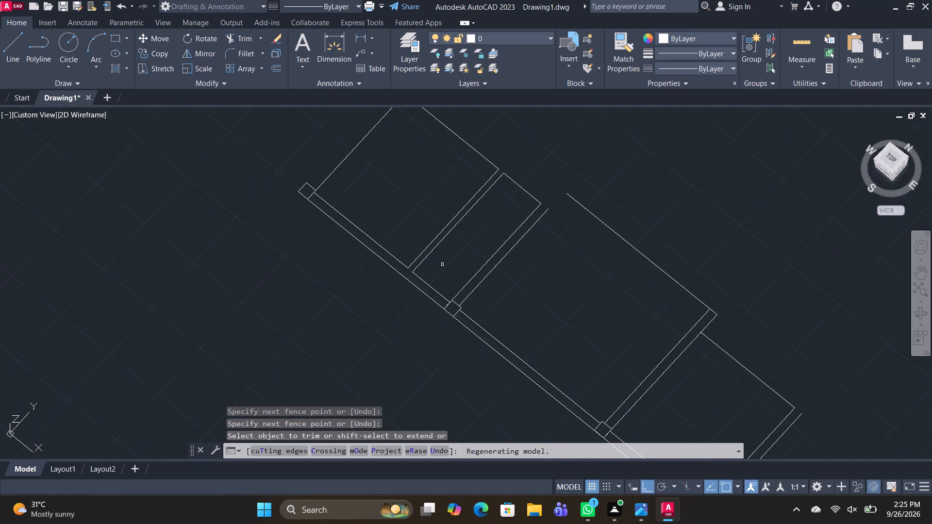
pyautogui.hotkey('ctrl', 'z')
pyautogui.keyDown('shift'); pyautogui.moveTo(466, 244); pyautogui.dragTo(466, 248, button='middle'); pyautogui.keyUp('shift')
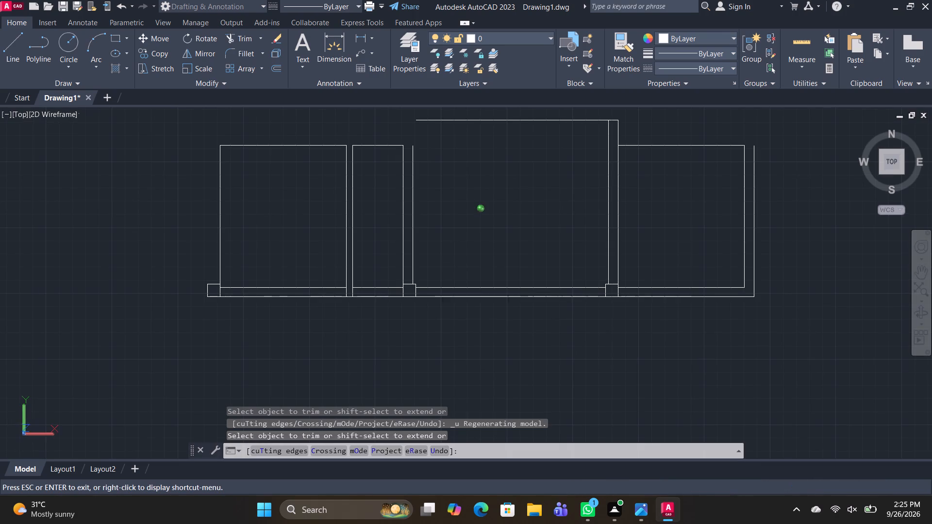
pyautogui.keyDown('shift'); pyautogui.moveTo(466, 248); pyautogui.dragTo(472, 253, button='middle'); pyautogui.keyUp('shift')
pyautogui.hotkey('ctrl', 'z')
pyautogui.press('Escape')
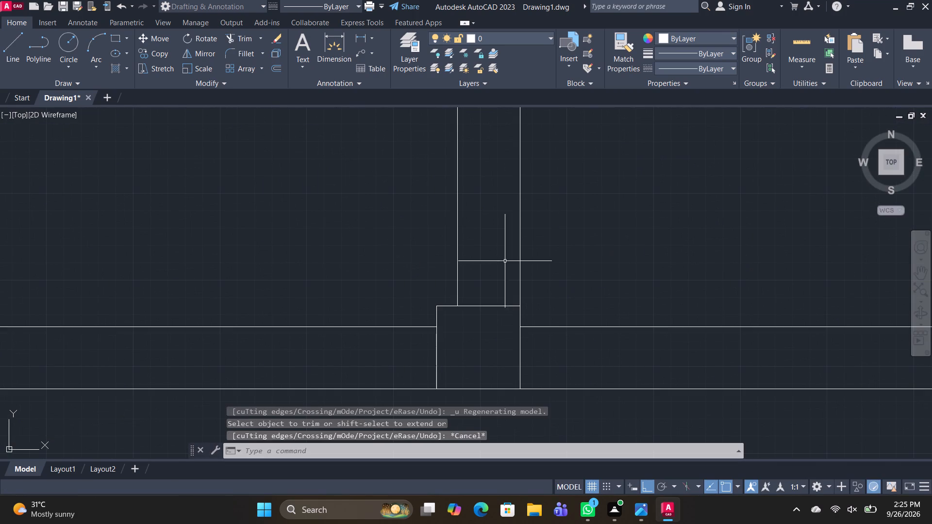
# Extend the 4' wide space's bottom line to the first room and trim the partition's two line ends below the inner bottom wall line.
pyautogui.scroll(-3, 492, 229)
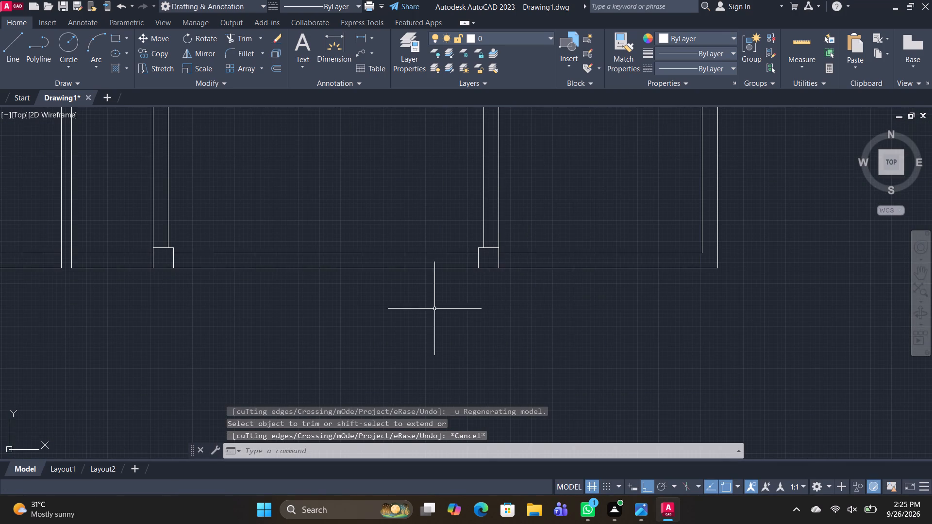
pyautogui.moveTo(297, 313); pyautogui.dragTo(369, 319, button='middle')
pyautogui.write('TR')
pyautogui.press('space')
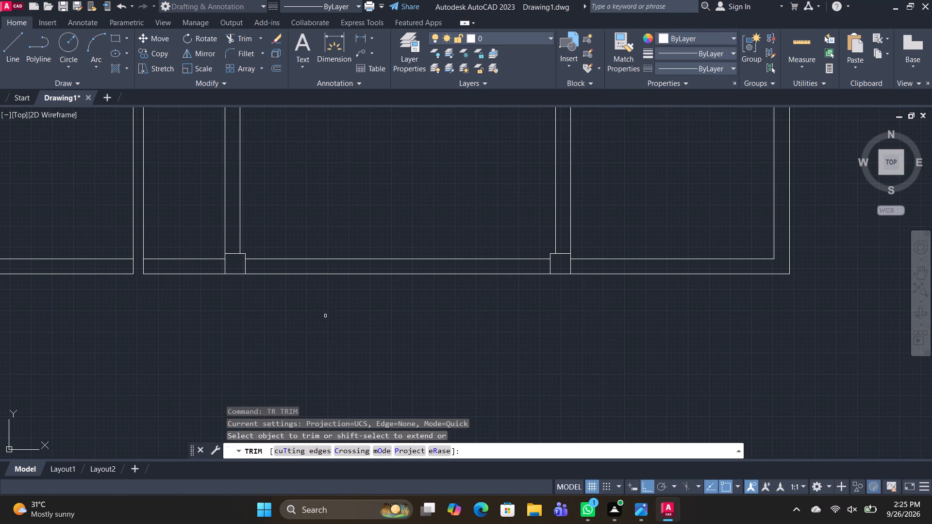
pyautogui.keyDown('shift'); pyautogui.click(177, 275); pyautogui.keyUp('shift')
pyautogui.moveTo(160, 270); pyautogui.dragTo(107, 265)
pyautogui.scroll(-4, 238, 290)
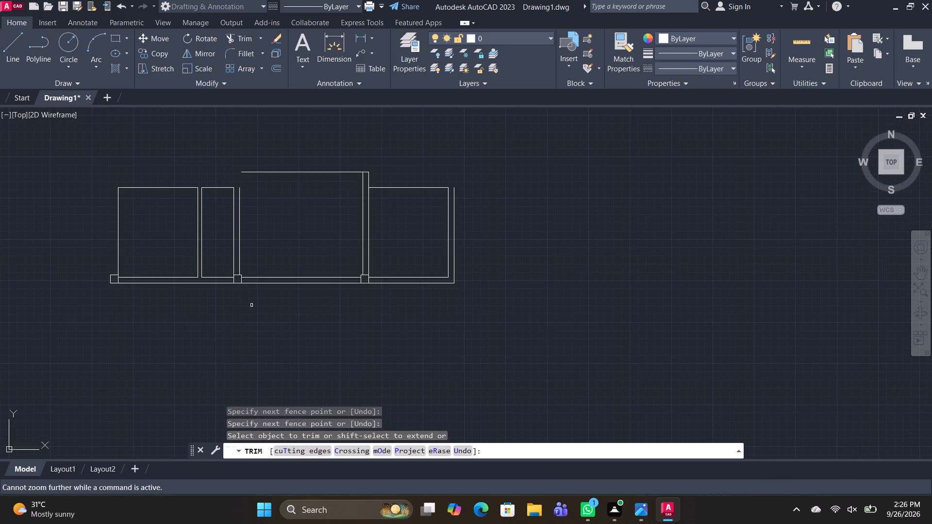
pyautogui.scroll(2, 256, 251)
pyautogui.scroll(-3, 256, 251)
pyautogui.scroll(3, 475, 273)
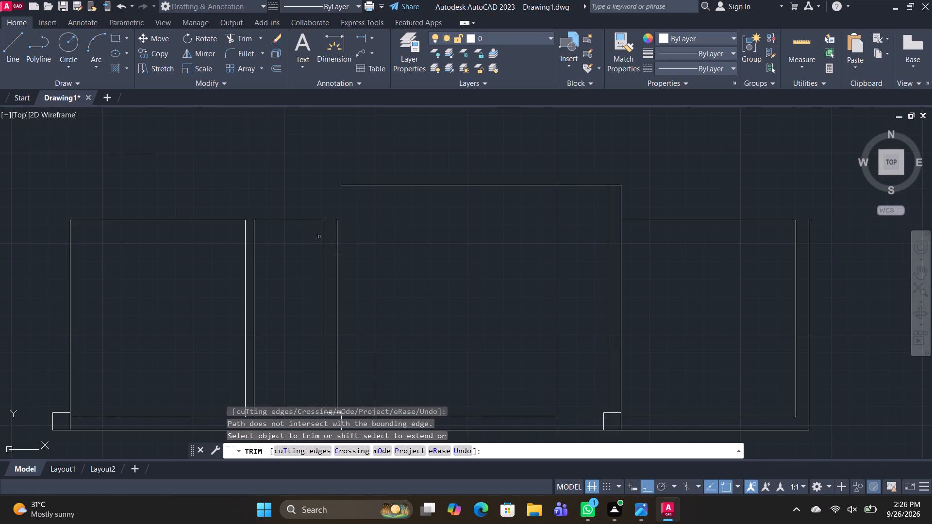
pyautogui.scroll(-3, 365, 230)
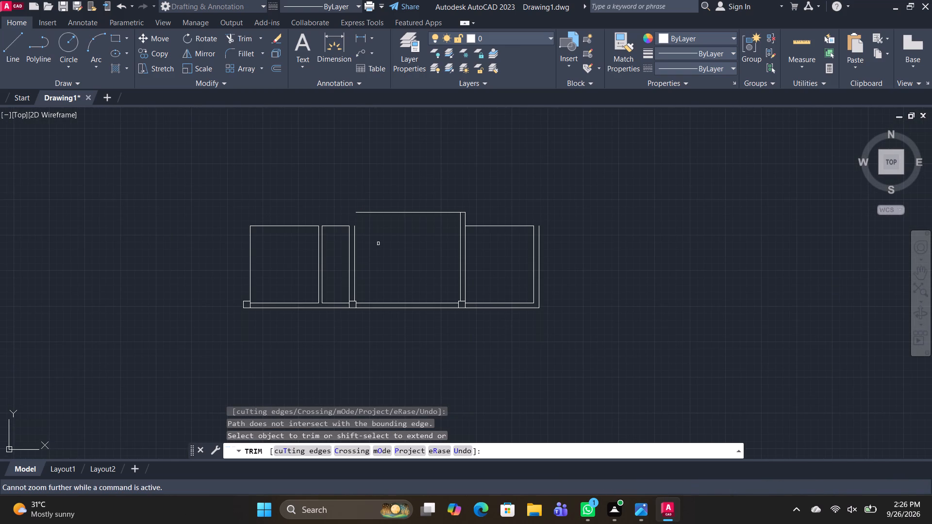
pyautogui.press('space')
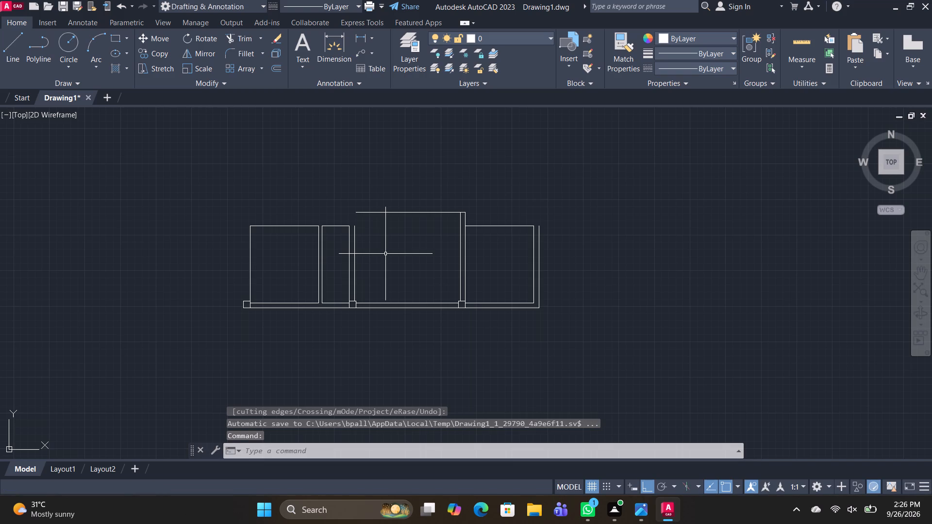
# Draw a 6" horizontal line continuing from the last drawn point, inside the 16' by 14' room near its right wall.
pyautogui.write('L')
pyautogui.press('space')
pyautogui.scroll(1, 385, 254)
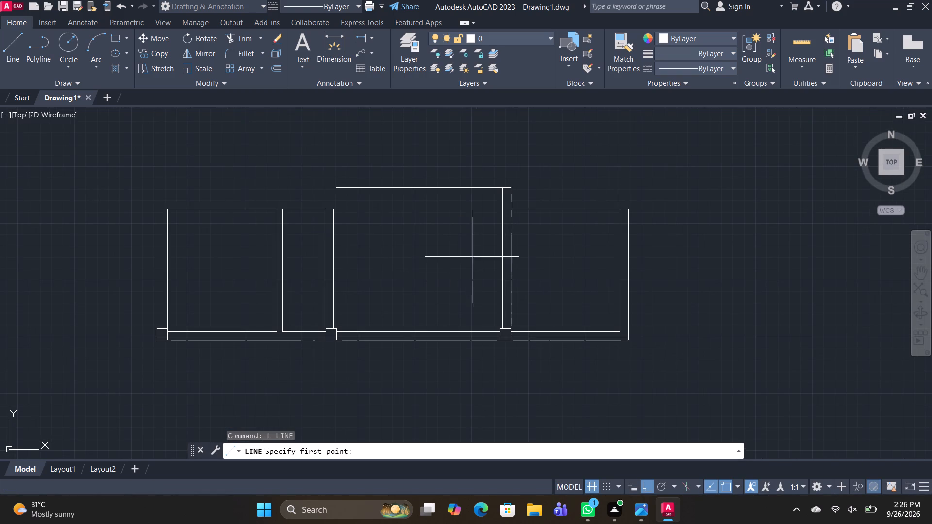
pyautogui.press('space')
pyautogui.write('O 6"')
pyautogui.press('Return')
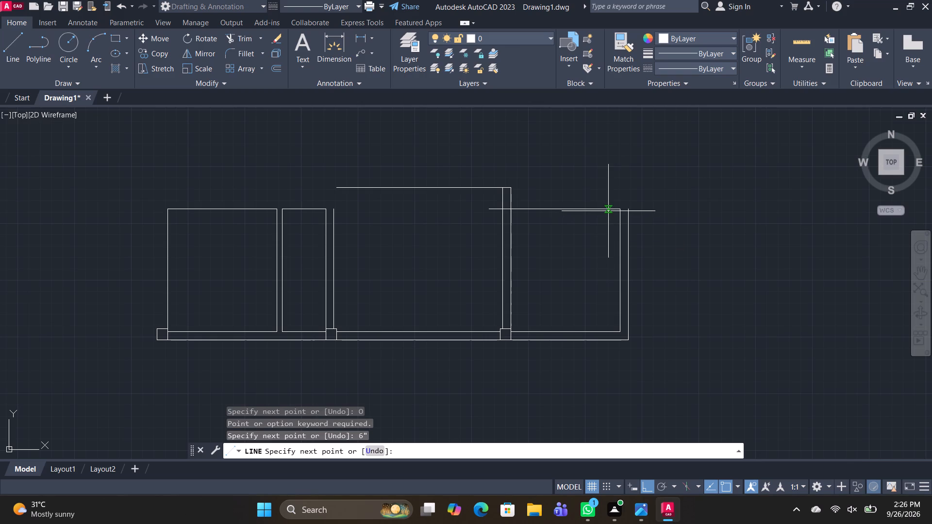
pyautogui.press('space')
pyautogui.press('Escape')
# Offset the rightmost room's top wall line 6" upward.
pyautogui.write('O 6"')
pyautogui.press('Return')
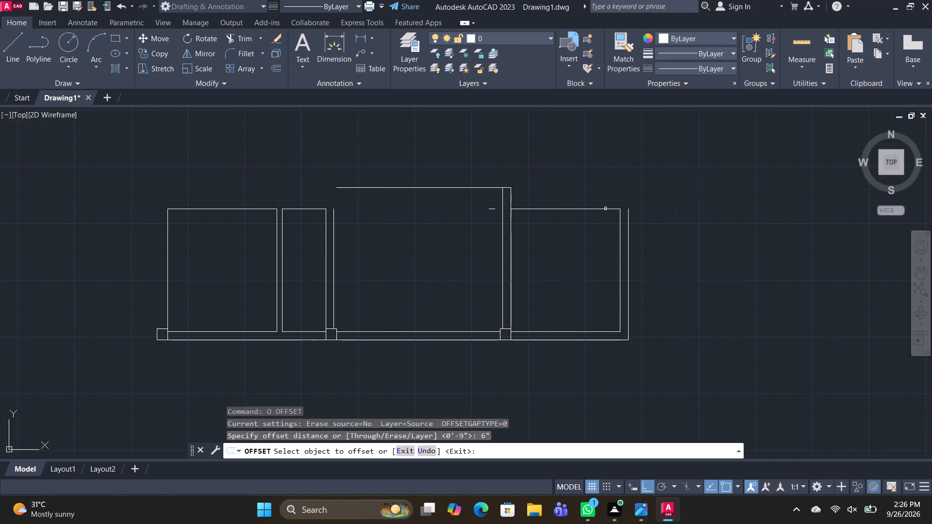
pyautogui.click(605, 209)
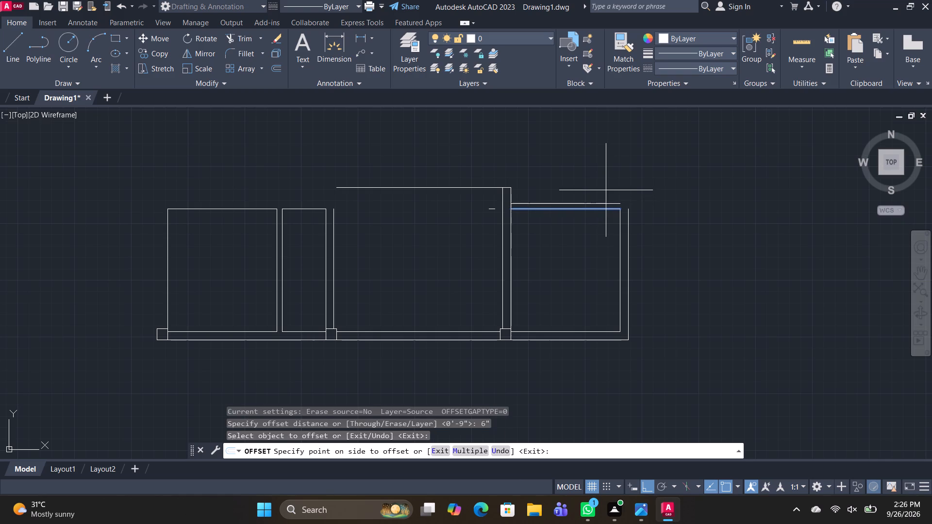
pyautogui.click(606, 190)
pyautogui.scroll(1, 485, 212)
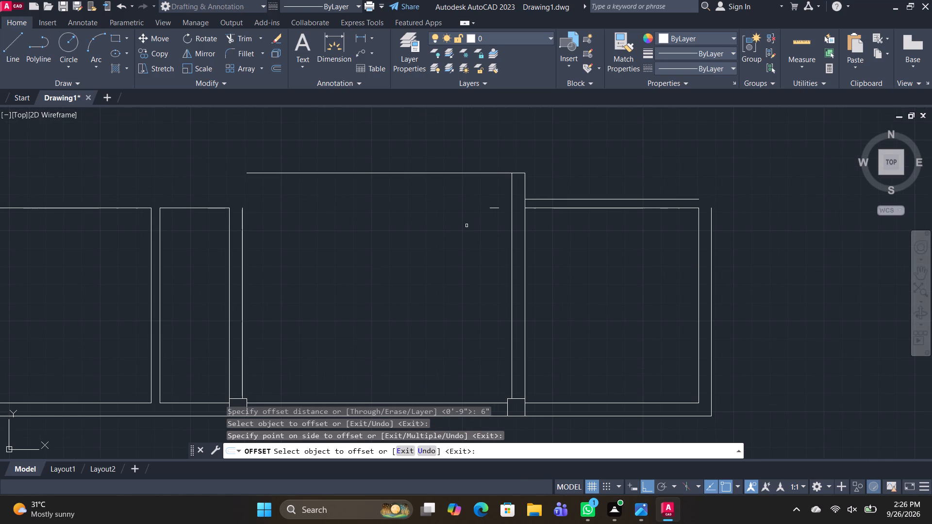
pyautogui.press('Escape')
pyautogui.press('Escape')
pyautogui.press('Escape')
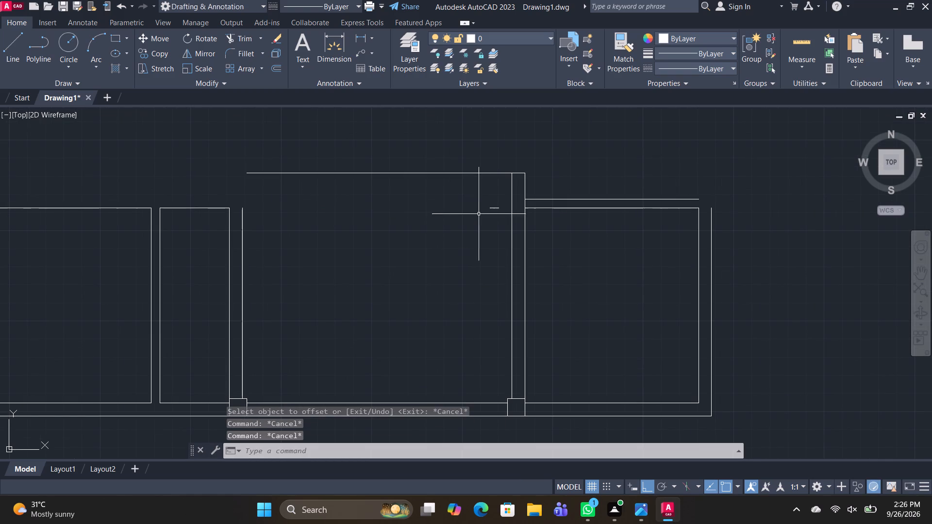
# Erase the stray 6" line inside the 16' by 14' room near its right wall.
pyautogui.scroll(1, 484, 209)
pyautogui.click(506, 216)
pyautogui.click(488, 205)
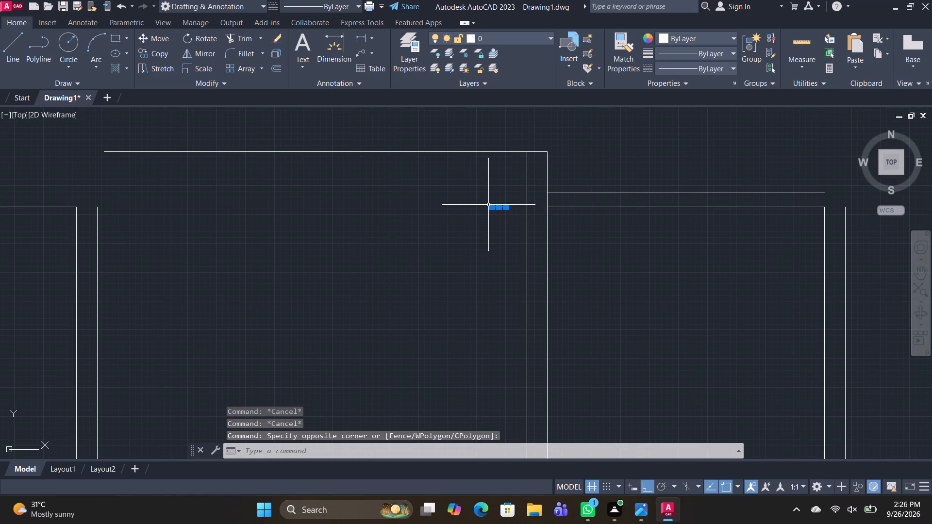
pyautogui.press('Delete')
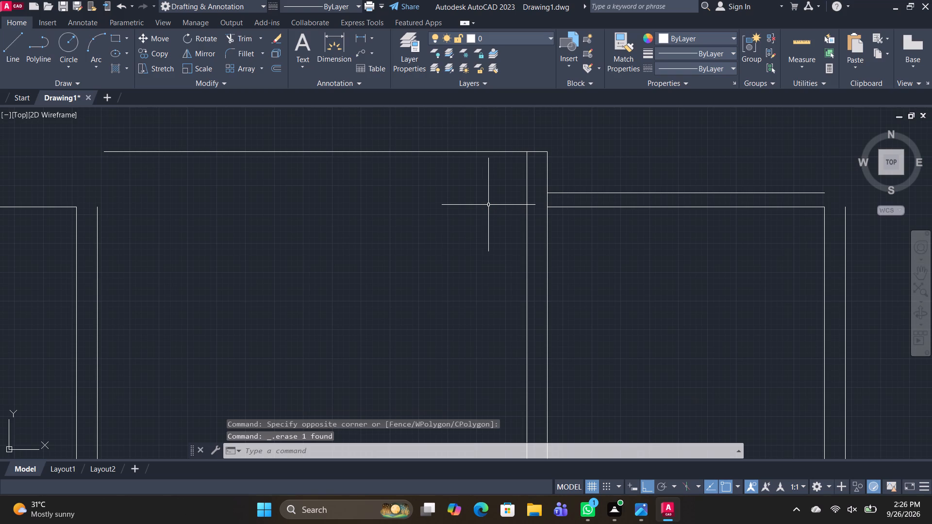
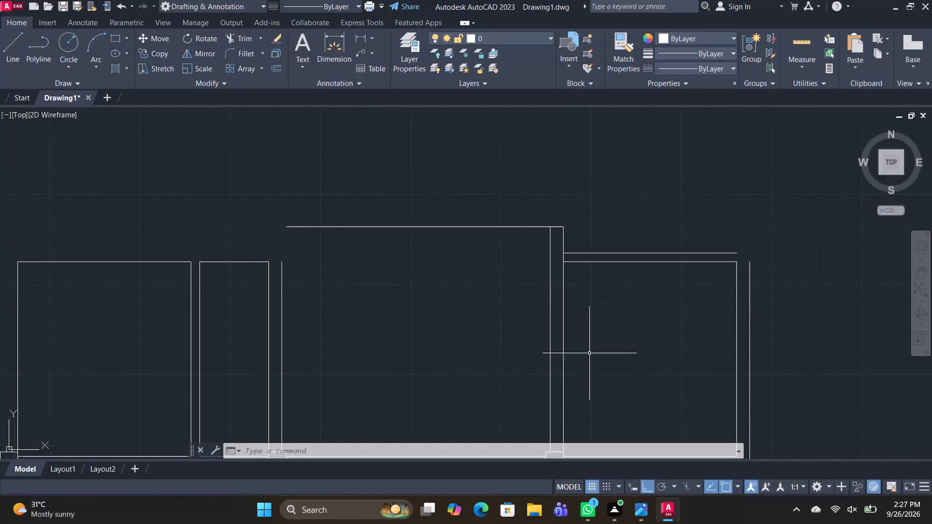
# Draw an 8' wide by 9' high room on the offset wall line above the rightmost room, starting at its right end.
pyautogui.moveTo(625, 362); pyautogui.dragTo(513, 348, button='middle')
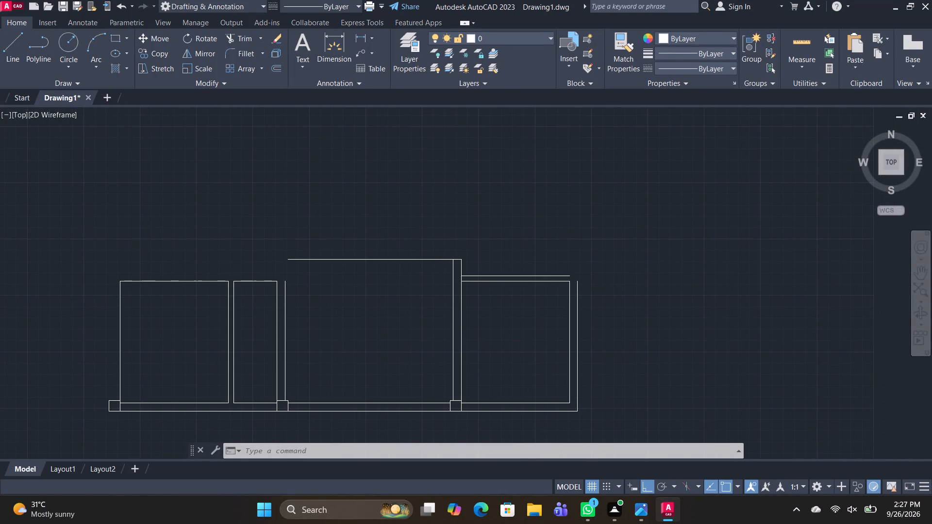
pyautogui.write('L')
pyautogui.press('space')
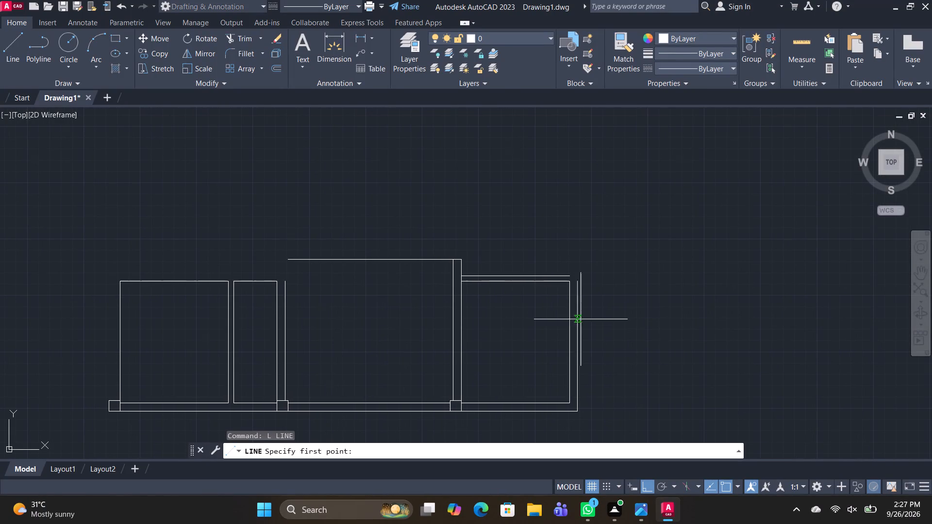
pyautogui.scroll(1, 577, 278)
pyautogui.moveTo(561, 275); pyautogui.dragTo(557, 247)
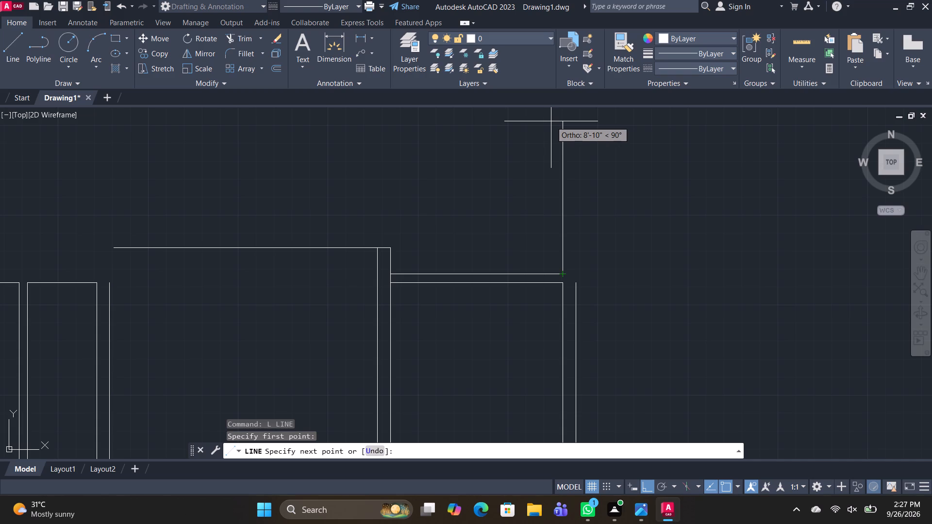
pyautogui.write("9'")
pyautogui.press('Return')
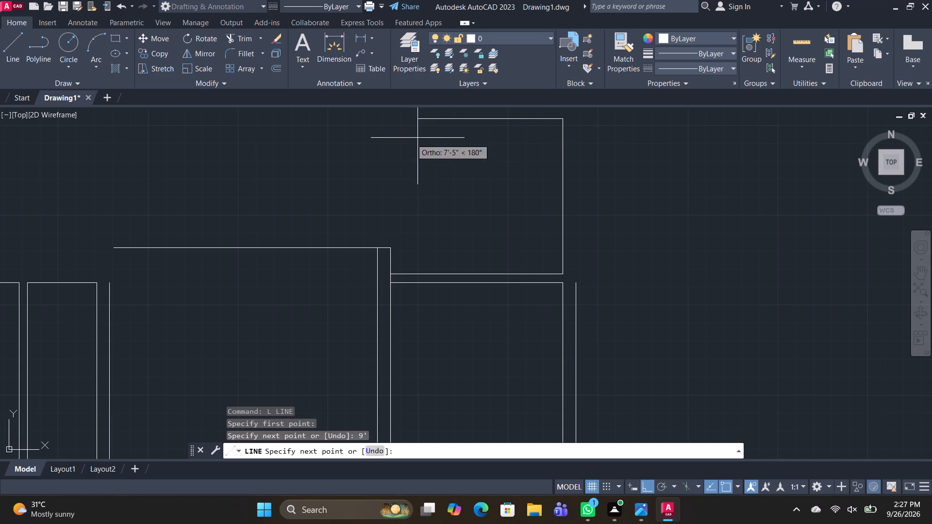
pyautogui.moveTo(395, 151); pyautogui.dragTo(409, 204, button='middle')
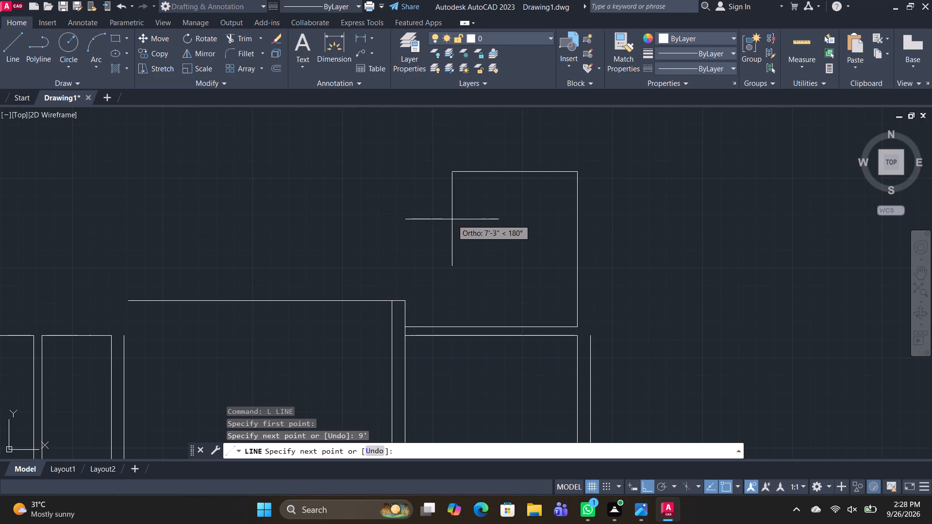
pyautogui.write("8'")
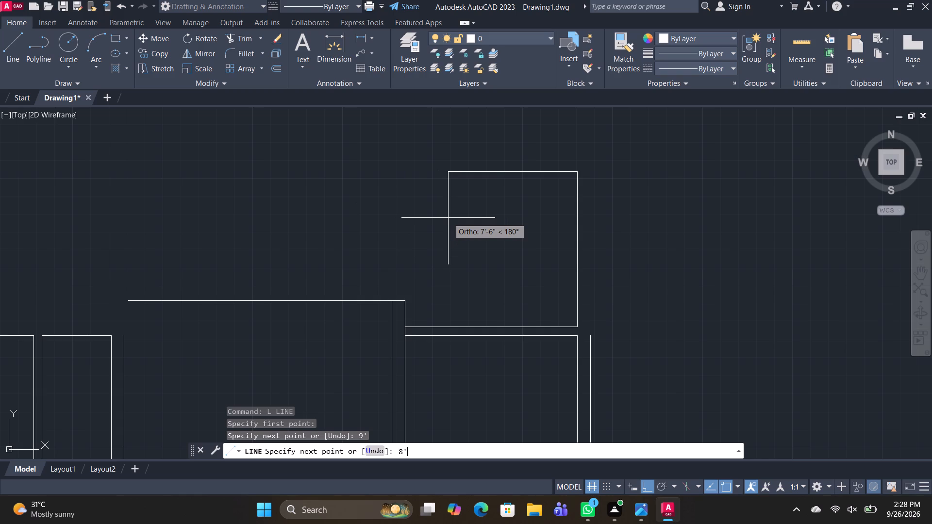
pyautogui.press('Return')
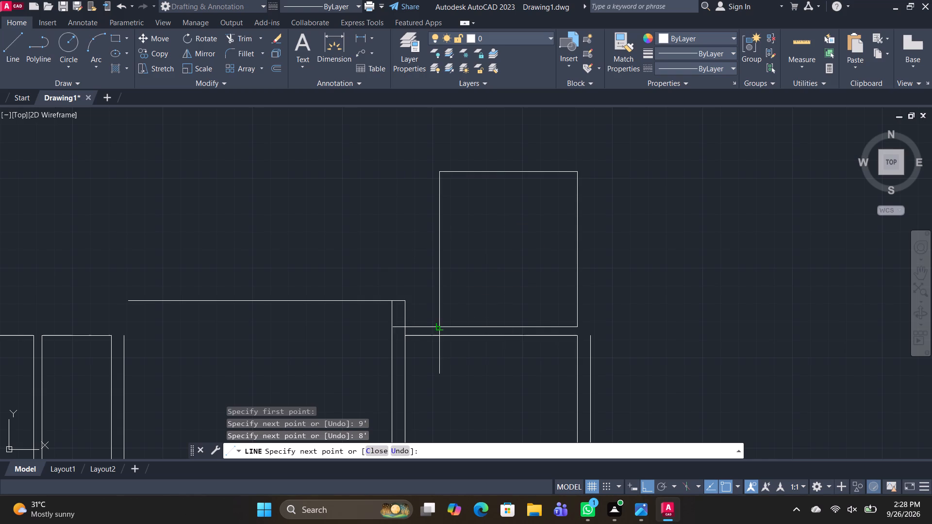
pyautogui.click(440, 325)
pyautogui.press('space')
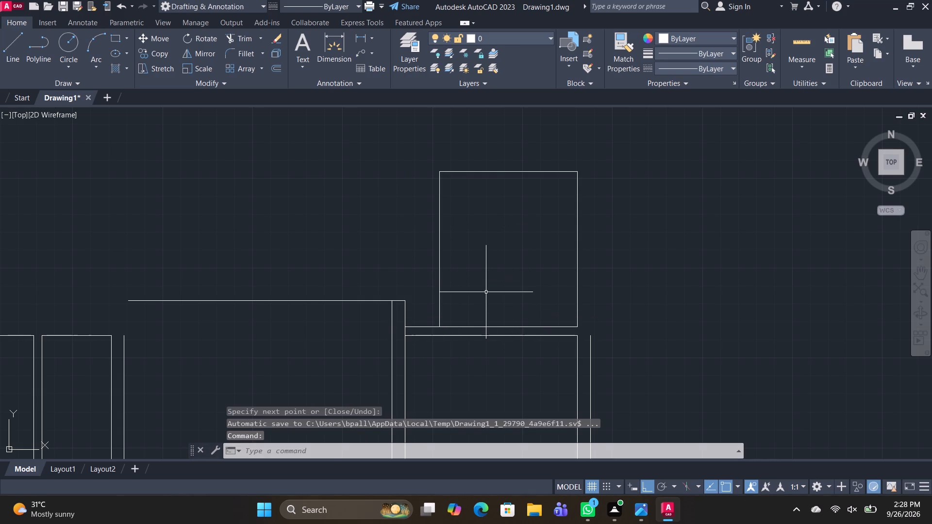
# Offset the 8' by 9' room's top wall line 6" upward.
pyautogui.middleClick(484, 286)
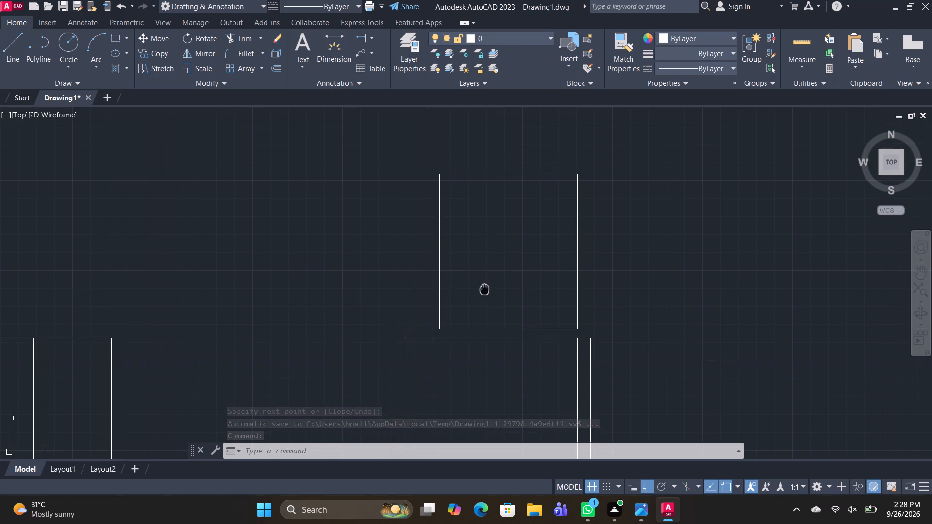
pyautogui.moveTo(485, 289); pyautogui.dragTo(486, 312, button='middle')
pyautogui.write('O')
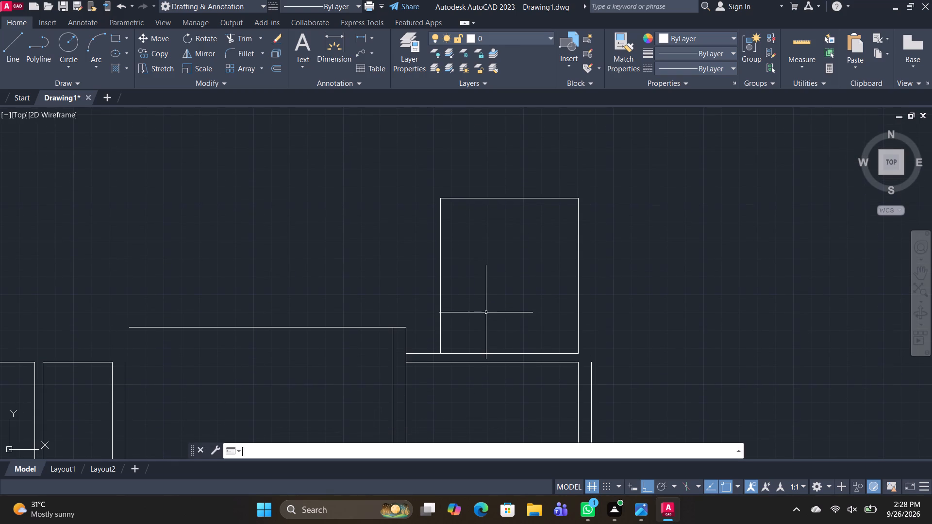
pyautogui.press('space')
pyautogui.press('space')
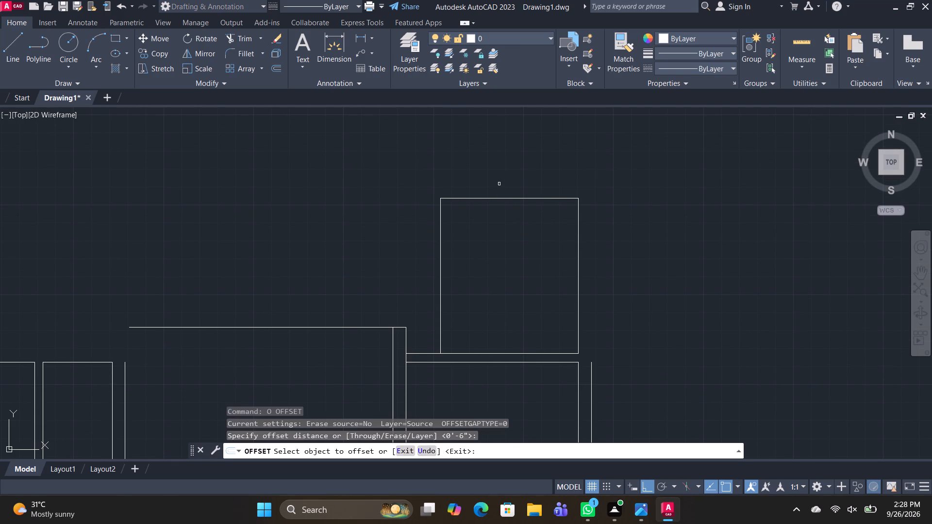
pyautogui.click(513, 198)
pyautogui.click(509, 175)
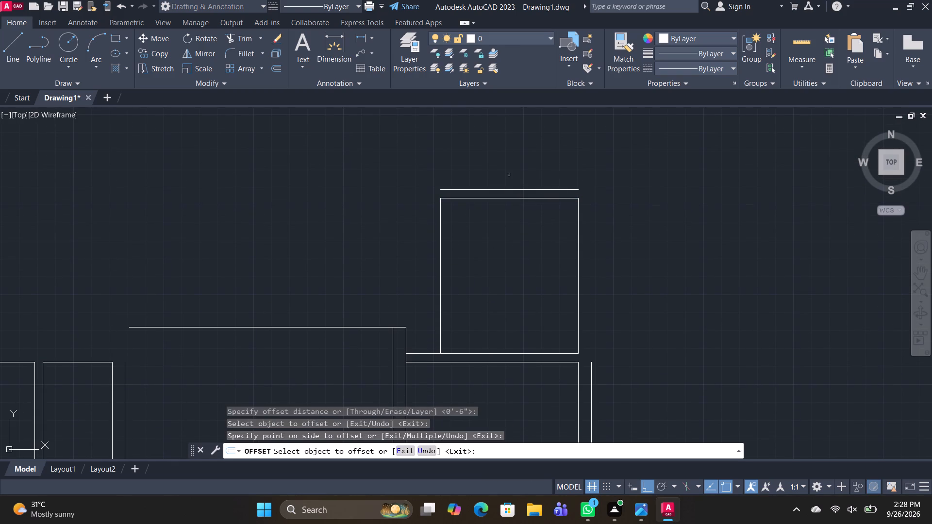
pyautogui.press('space')
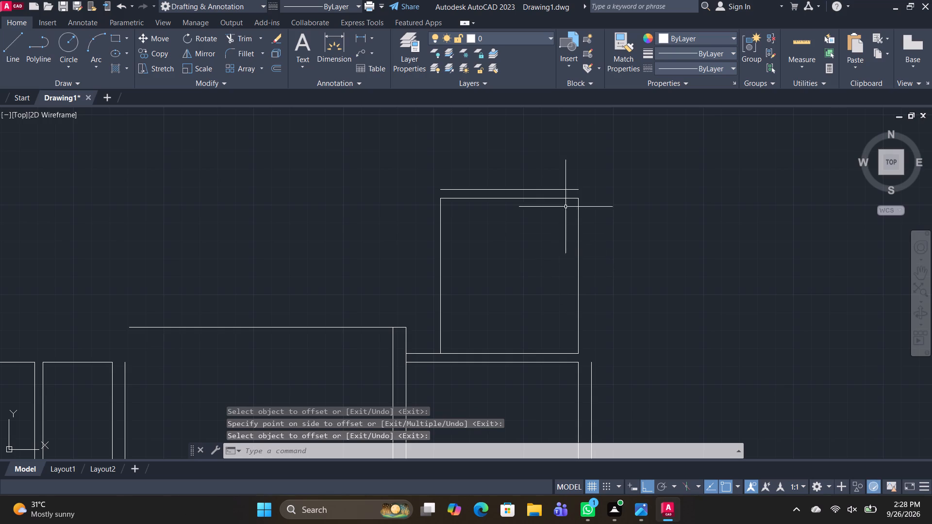
# Draw a 5' wide by 12' high room above the 8' by 9' room, starting at the offset top line's right end.
pyautogui.press('l')
pyautogui.press('space')
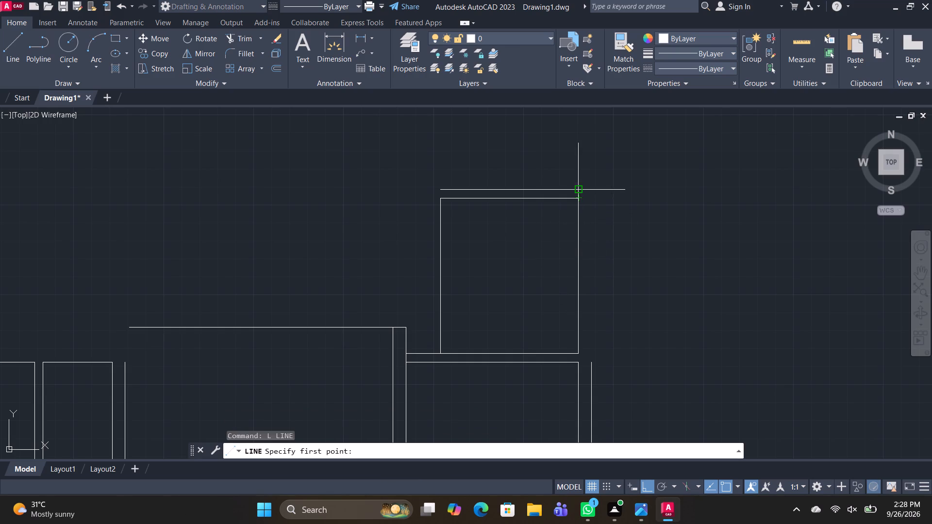
pyautogui.click(579, 187)
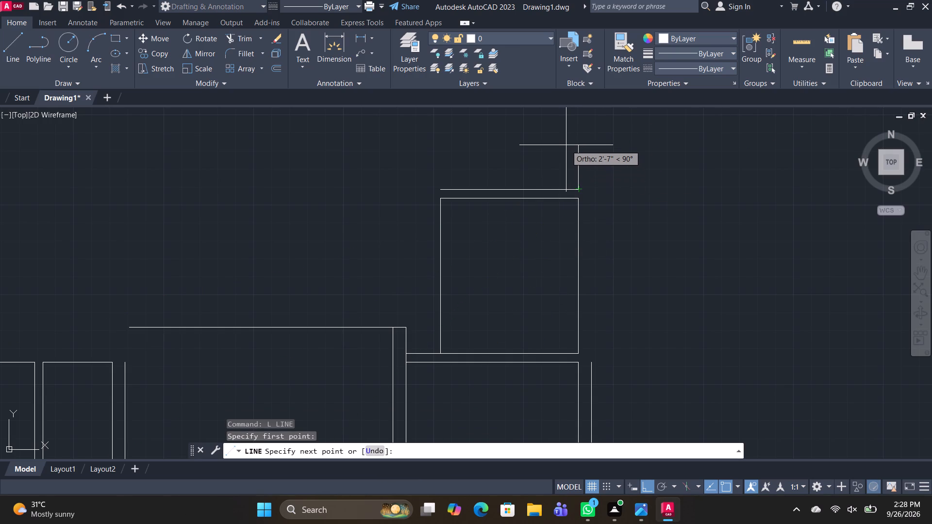
pyautogui.write("12'")
pyautogui.press('Return')
pyautogui.scroll(-4, 554, 207)
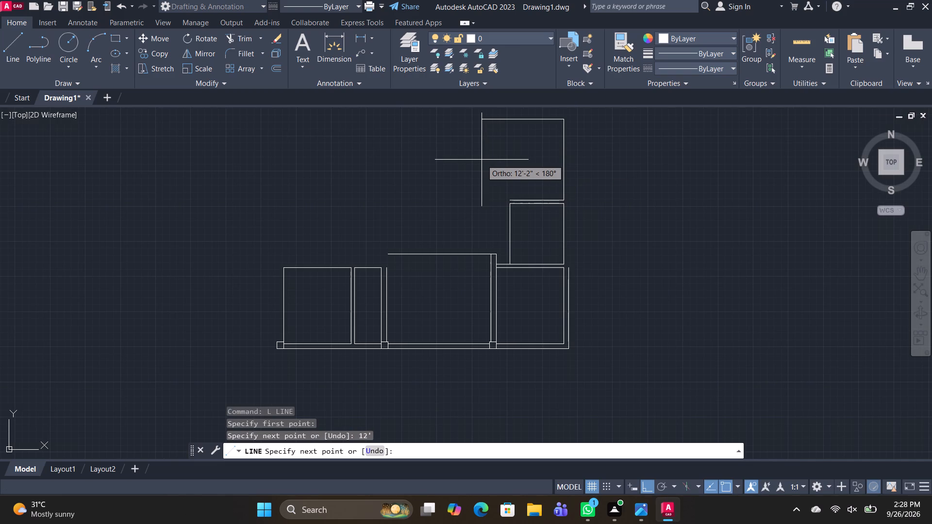
pyautogui.write("5'")
pyautogui.press('Return')
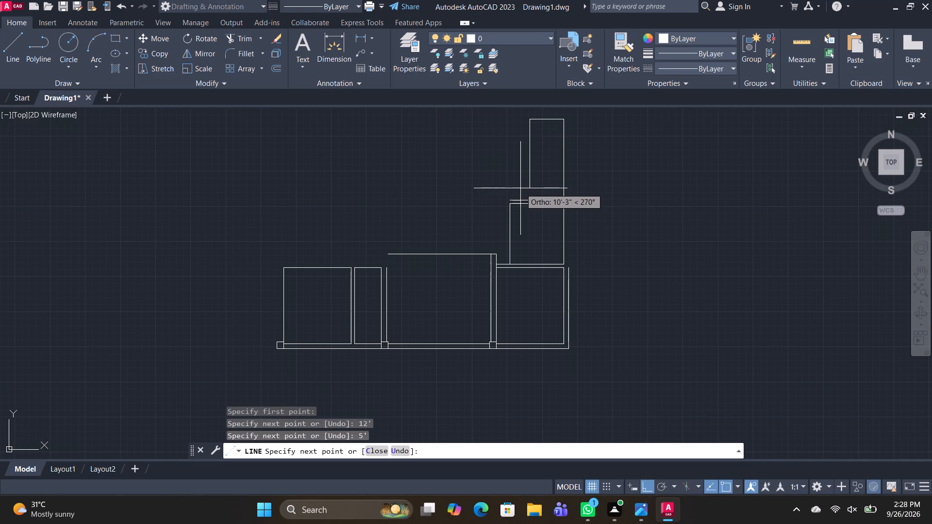
pyautogui.press('space')
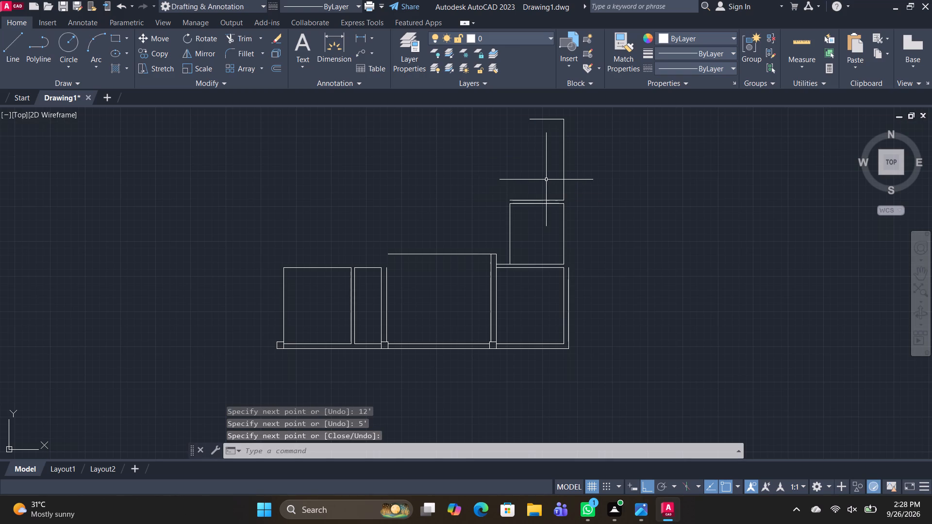
pyautogui.write('L')
pyautogui.press('space')
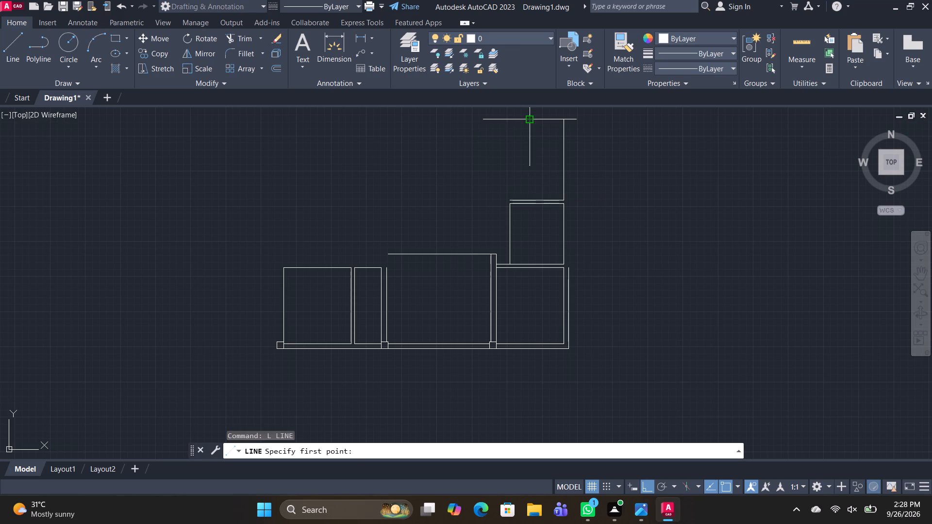
pyautogui.click(531, 123)
pyautogui.click(531, 201)
pyautogui.press('space')
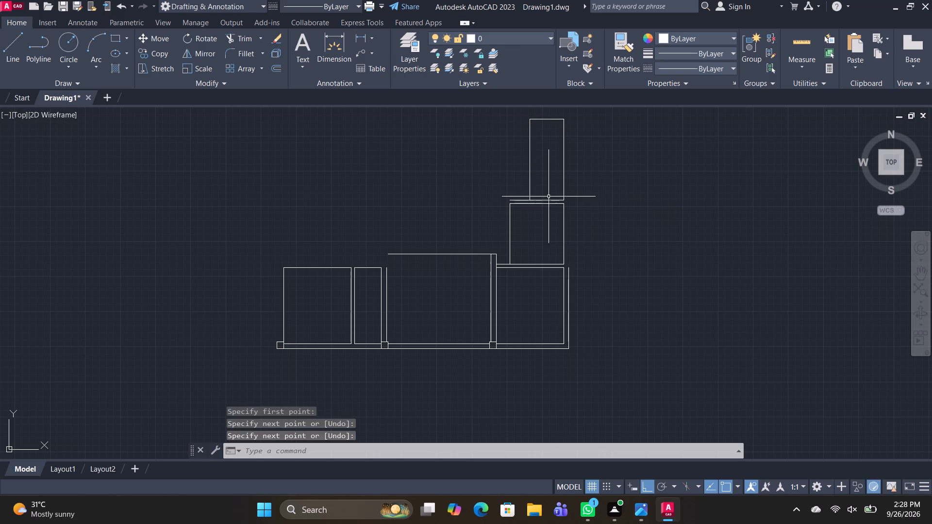
# Offset the 5' by 12' room's left wall line 6" outward and the 8' by 9' room's left wall line 6" inward.
pyautogui.write('O')
pyautogui.press('space')
pyautogui.press('space')
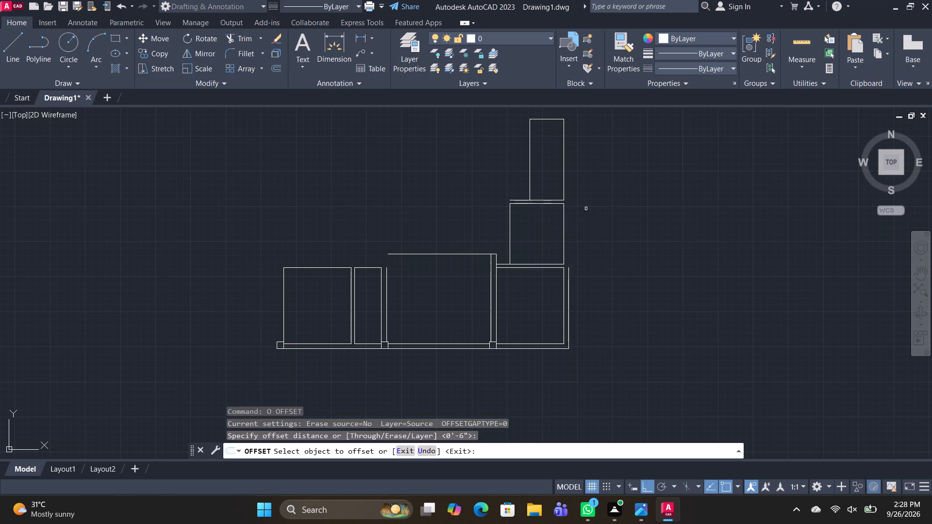
pyautogui.click(529, 179)
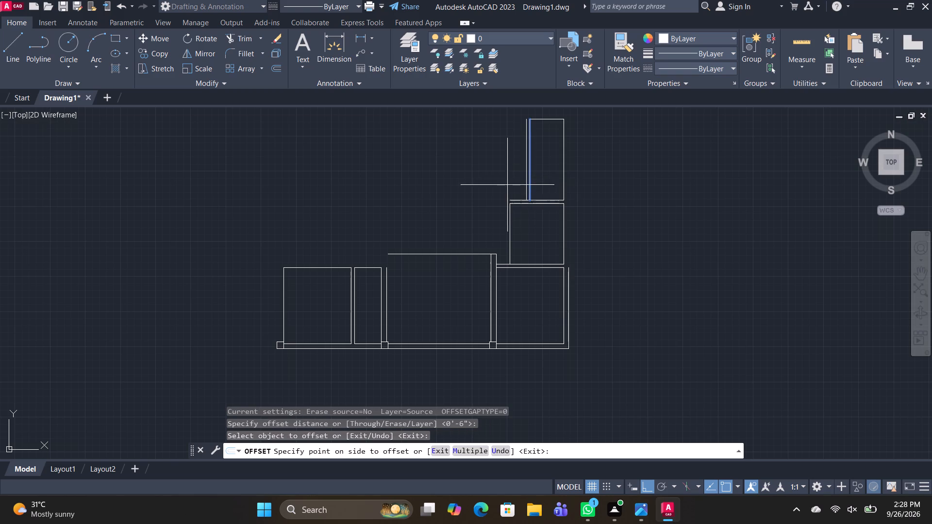
pyautogui.click(506, 185)
pyautogui.moveTo(545, 145); pyautogui.dragTo(556, 164, button='middle')
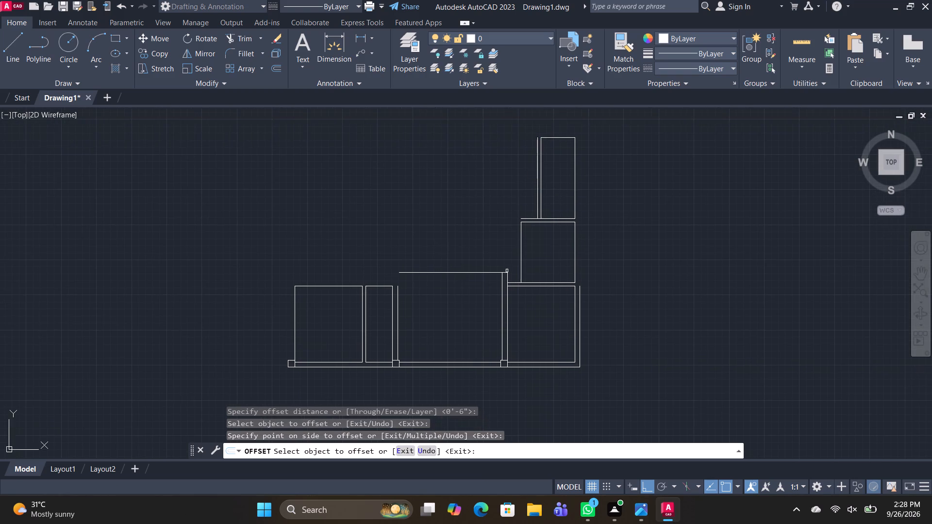
pyautogui.scroll(3, 506, 271)
pyautogui.click(559, 260)
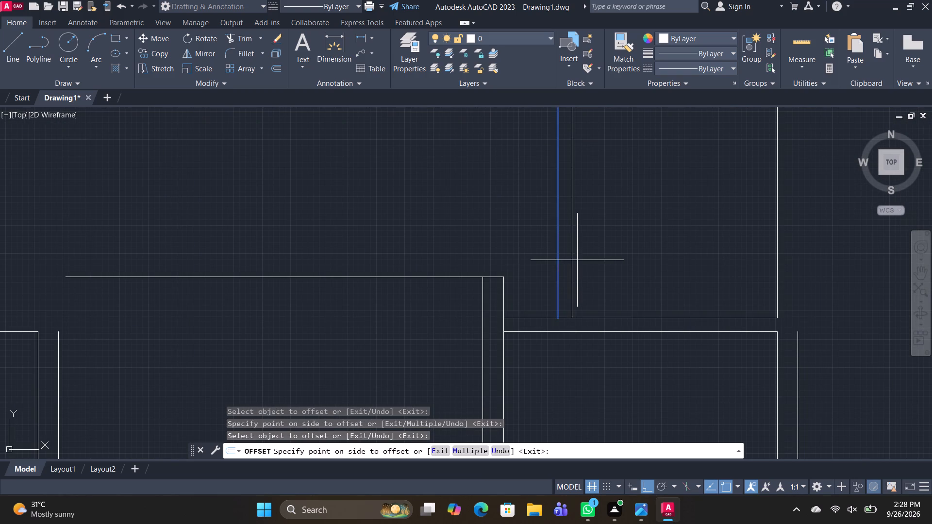
pyautogui.click(583, 260)
pyautogui.press('space')
# Extend the 8' by 9' room's outer left line to the lower wall line and trim the horizontal wall lines beyond that corner.
pyautogui.write('TR')
pyautogui.press('space')
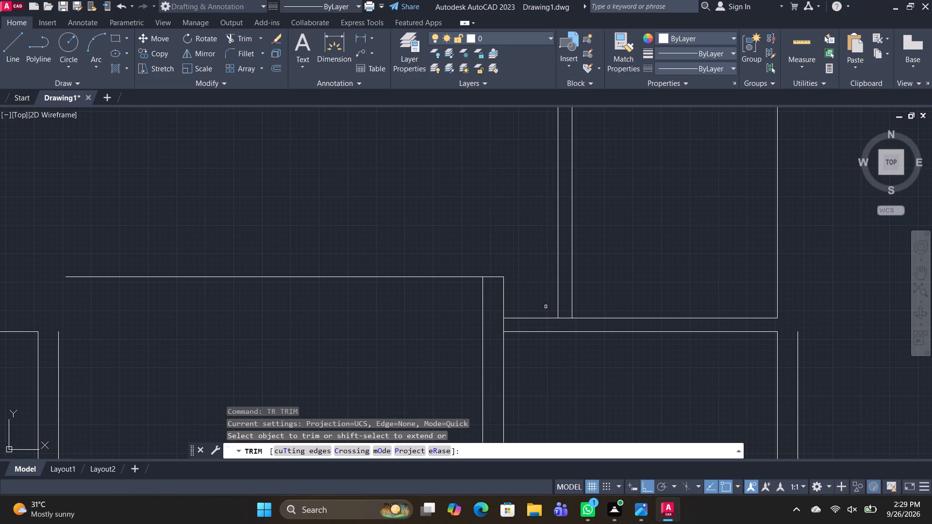
pyautogui.keyDown('shift'); pyautogui.click(558, 307); pyautogui.keyUp('shift')
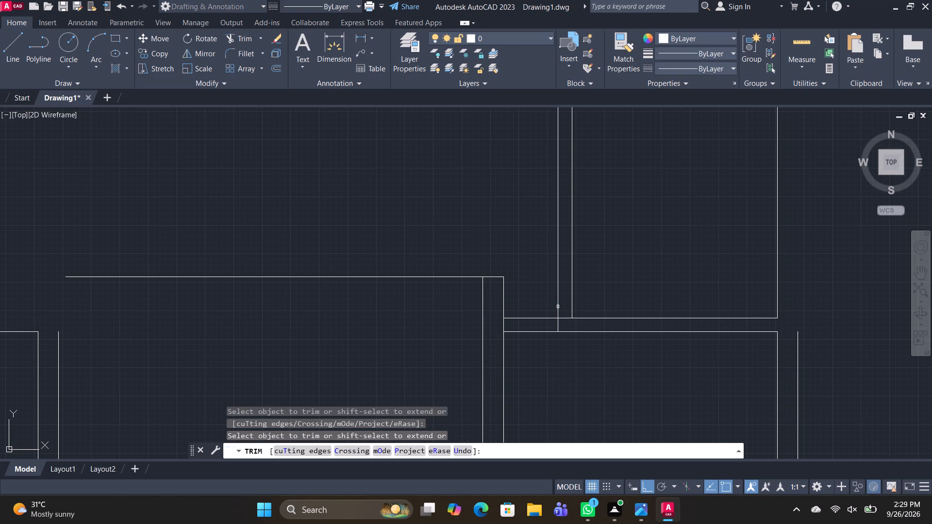
pyautogui.moveTo(532, 308); pyautogui.dragTo(533, 369)
pyautogui.click(567, 319)
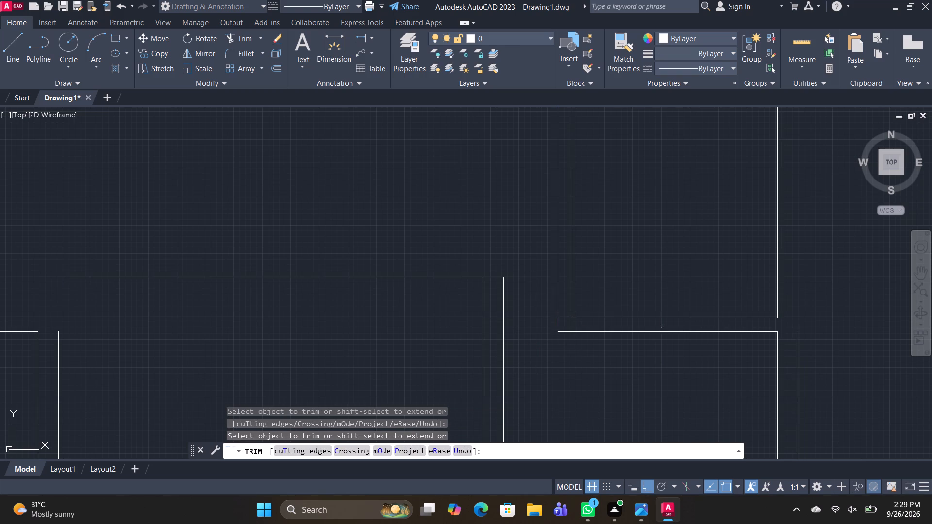
# Extend the 8' by 9' room's outer left line to the upper wall line and trim the inner corner overlap and upper partition opening.
pyautogui.scroll(-4, 791, 310)
pyautogui.scroll(3, 726, 308)
pyautogui.scroll(-3, 712, 281)
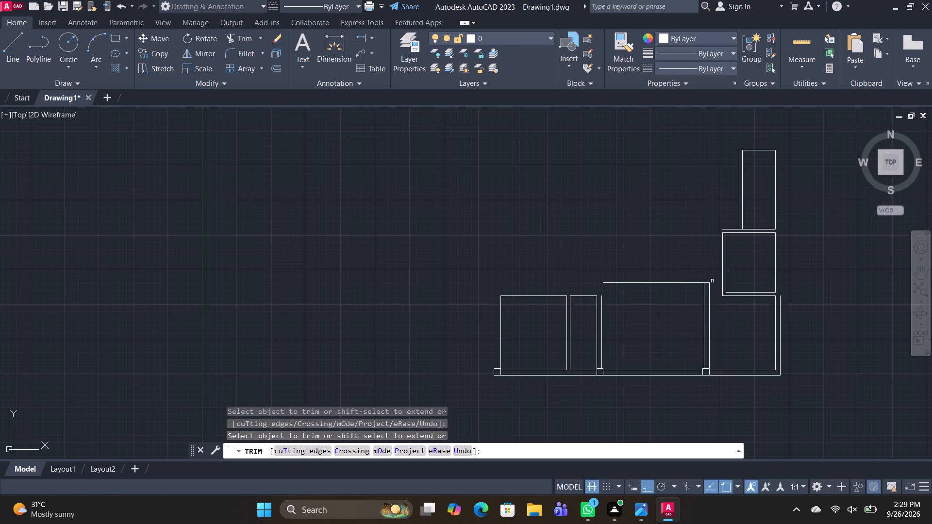
pyautogui.scroll(3, 730, 230)
pyautogui.keyDown('shift'); pyautogui.click(689, 251); pyautogui.keyUp('shift')
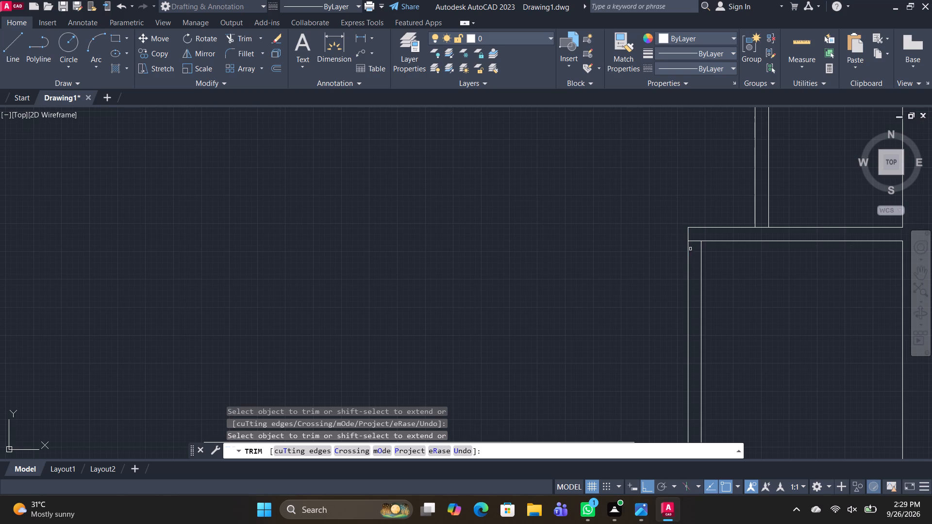
pyautogui.click(694, 242)
pyautogui.click(761, 228)
pyautogui.scroll(-3, 771, 207)
pyautogui.scroll(2, 772, 170)
pyautogui.moveTo(782, 137); pyautogui.dragTo(785, 286, button='middle')
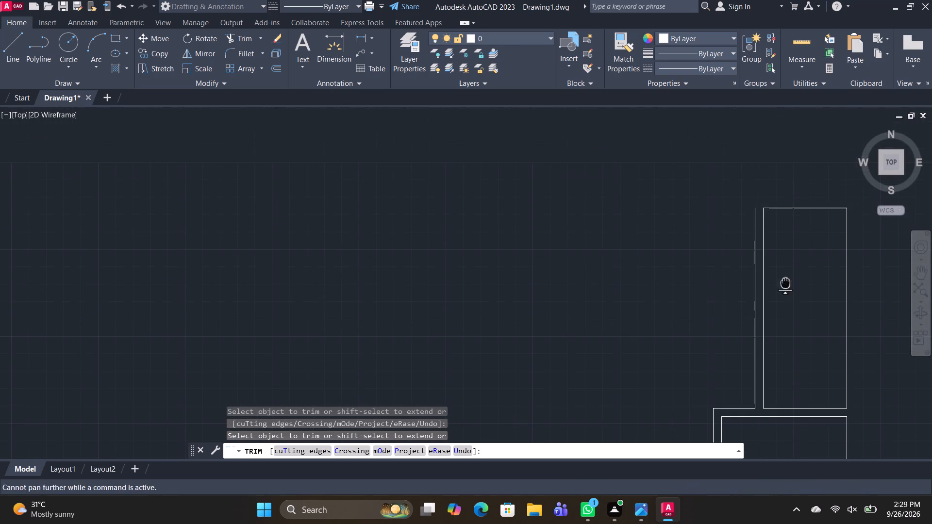
pyautogui.moveTo(785, 286); pyautogui.dragTo(786, 288, button='middle')
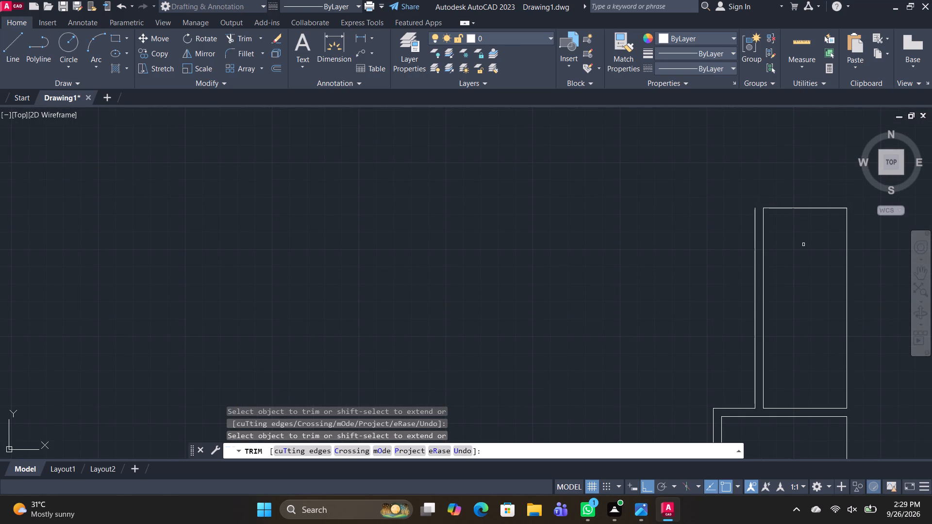
pyautogui.press('space')
# Offset the 5' by 12' room's right and top wall lines 9" outward.
pyautogui.write('O 9"')
pyautogui.press('Return')
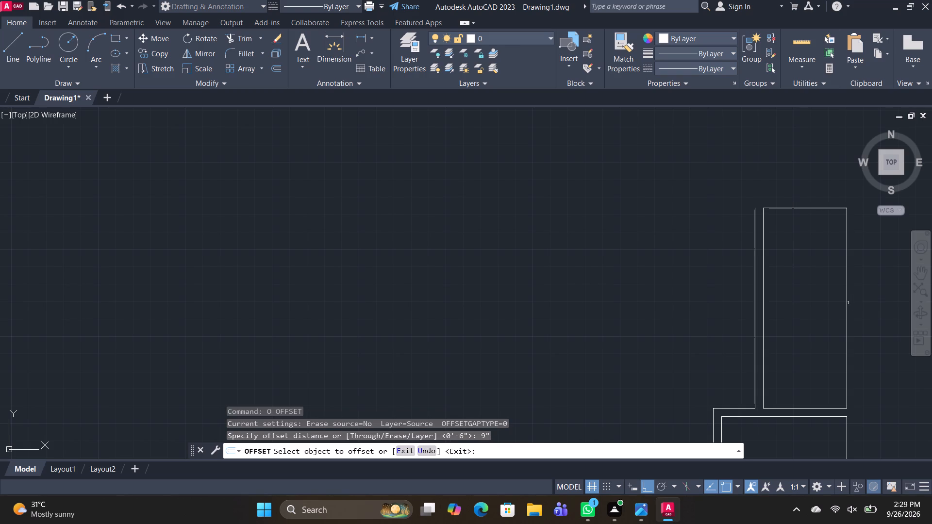
pyautogui.click(848, 303)
pyautogui.click(861, 300)
pyautogui.click(812, 206)
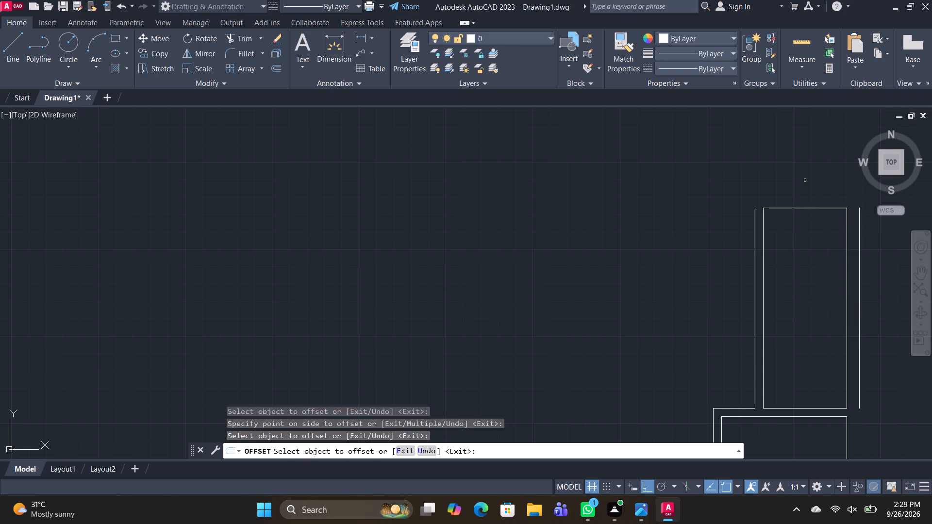
pyautogui.click(813, 208)
pyautogui.click(805, 166)
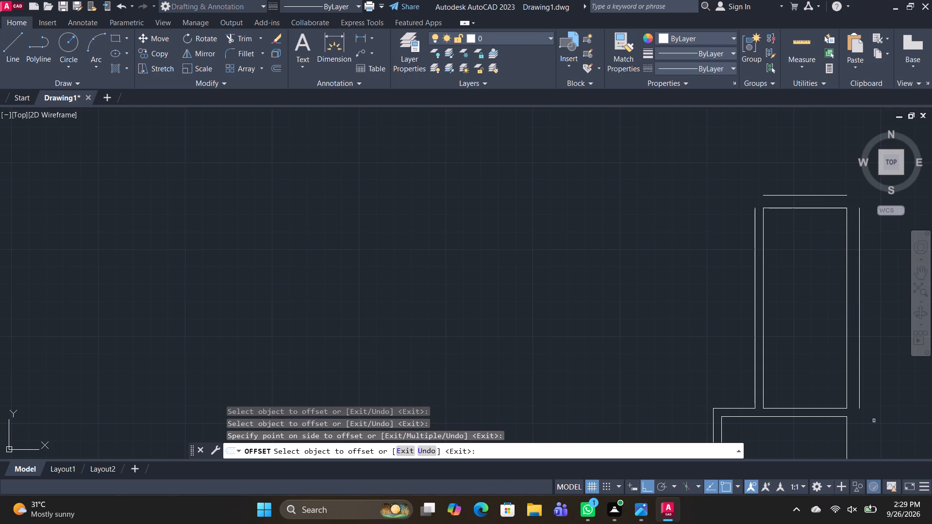
# Offset the 8' by 9' room's right wall line 9" outward.
pyautogui.click(849, 431)
pyautogui.click(866, 428)
pyautogui.scroll(-3, 872, 428)
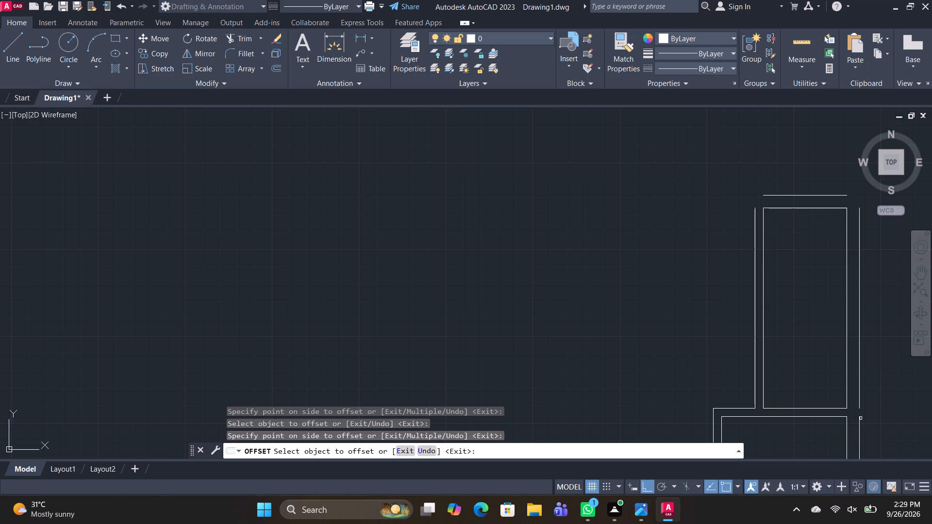
pyautogui.moveTo(859, 418); pyautogui.dragTo(641, 254, button='middle')
pyautogui.scroll(-2, 674, 315)
pyautogui.scroll(-1, 650, 393)
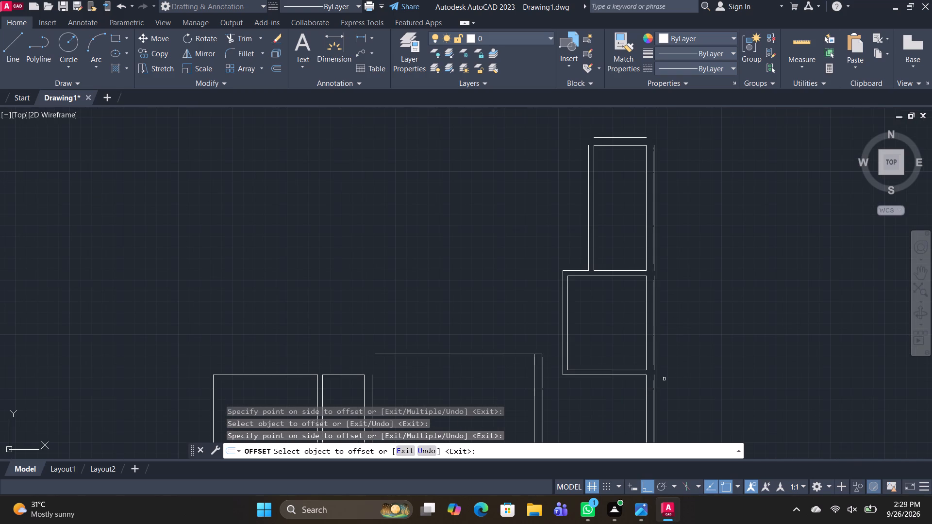
pyautogui.scroll(-3, 665, 378)
pyautogui.moveTo(693, 391); pyautogui.dragTo(699, 312, button='middle')
pyautogui.scroll(-4, 699, 312)
pyautogui.scroll(3, 699, 312)
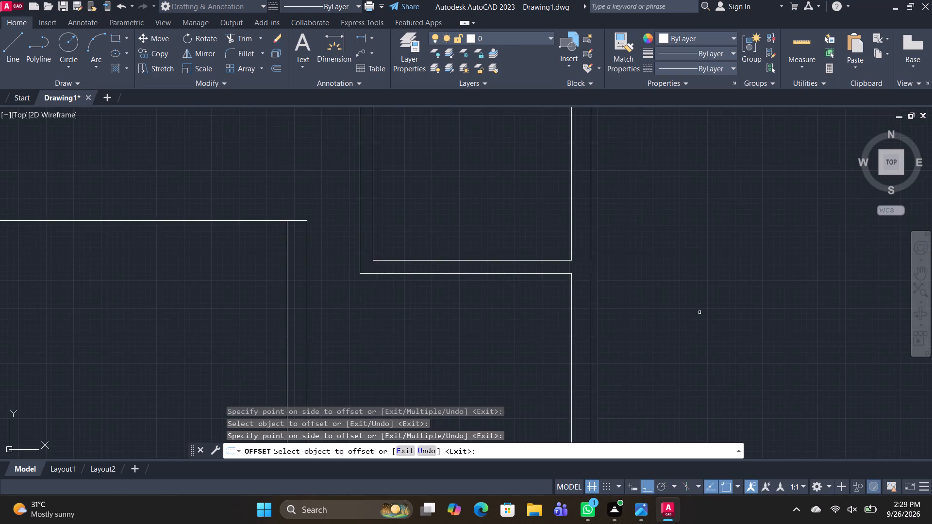
pyautogui.scroll(-3, 699, 312)
pyautogui.press('space')
pyautogui.press('Escape')
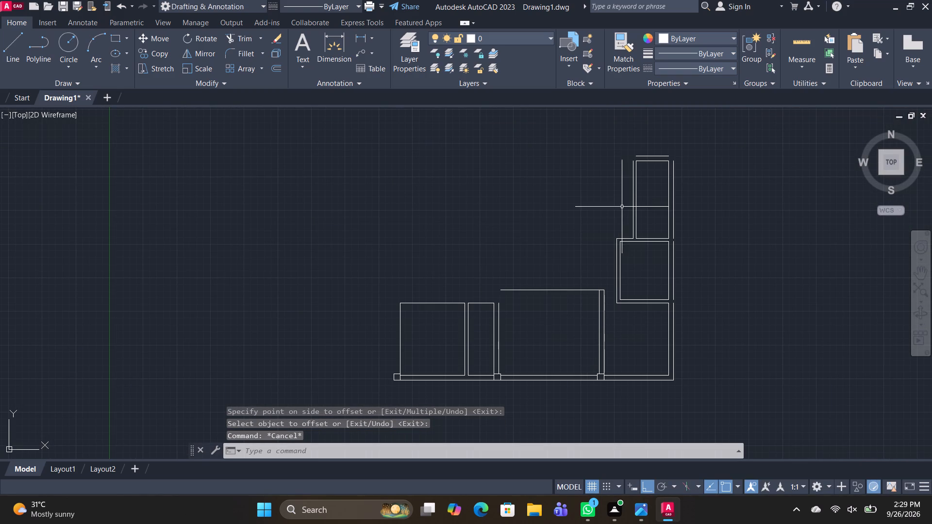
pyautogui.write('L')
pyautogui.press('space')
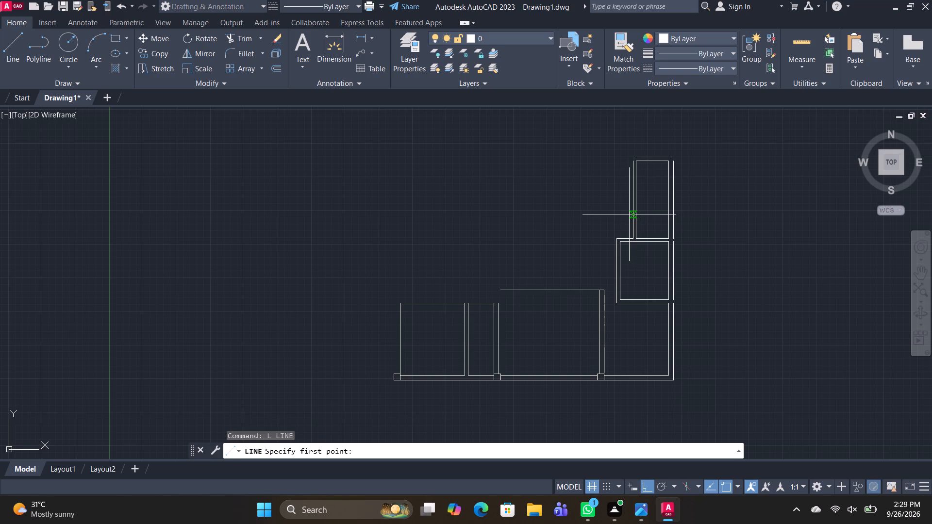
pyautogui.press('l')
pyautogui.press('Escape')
# Draw a 10' wide by 8' deep room against the 5' by 12' room's outer left wall line, starting from its top end.
pyautogui.write('L')
pyautogui.press('space')
pyautogui.scroll(4, 632, 164)
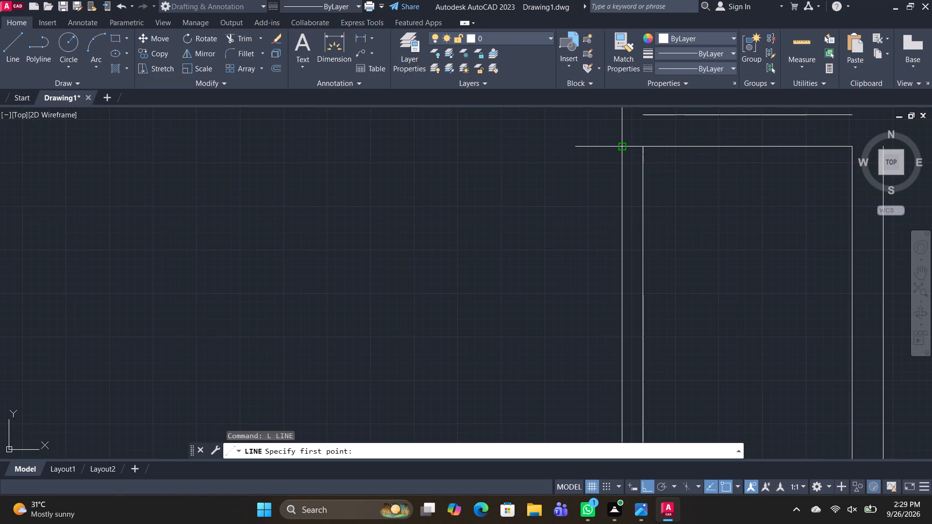
pyautogui.click(621, 150)
pyautogui.write("10'")
pyautogui.press('Return')
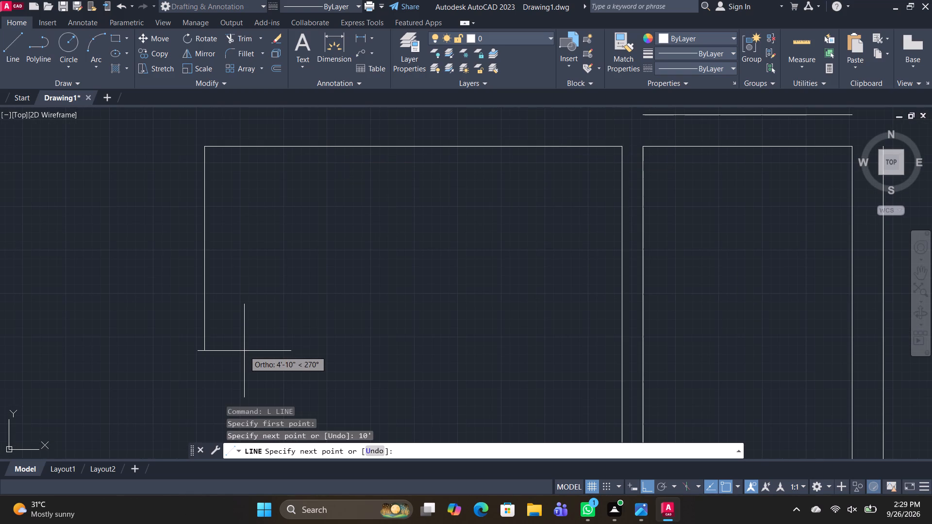
pyautogui.write("8'")
pyautogui.press('Return')
pyautogui.scroll(-3, 278, 301)
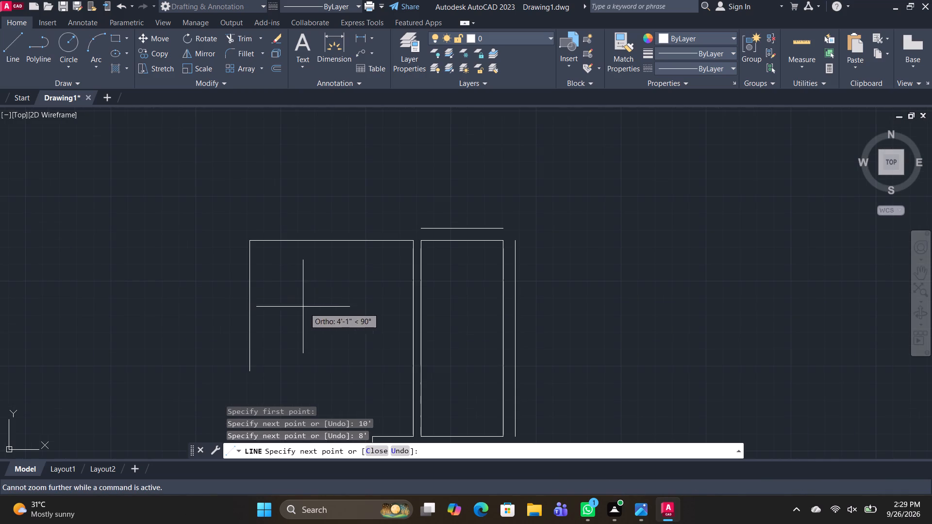
pyautogui.click(411, 373)
pyautogui.press('space')
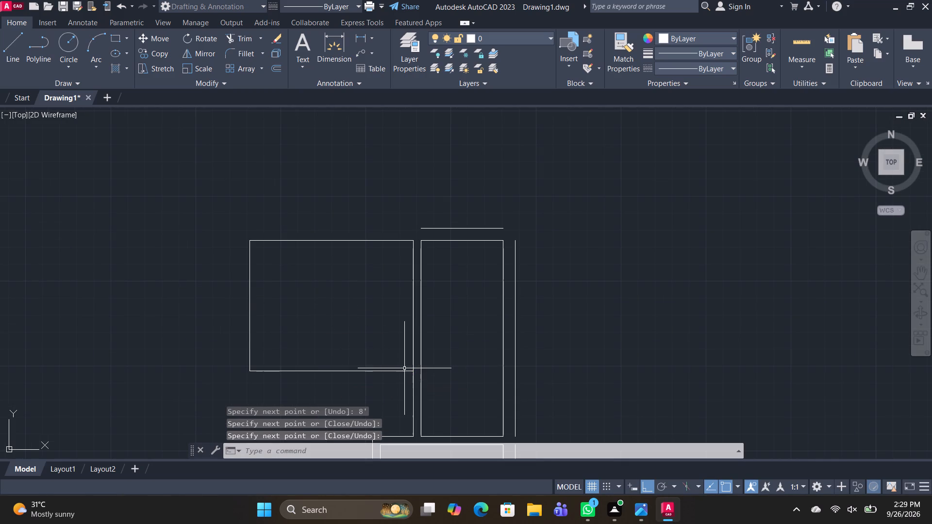
pyautogui.keyDown('shift'); pyautogui.moveTo(404, 368); pyautogui.dragTo(414, 337, button='middle'); pyautogui.keyUp('shift')
pyautogui.hotkey('ctrl', 'z')
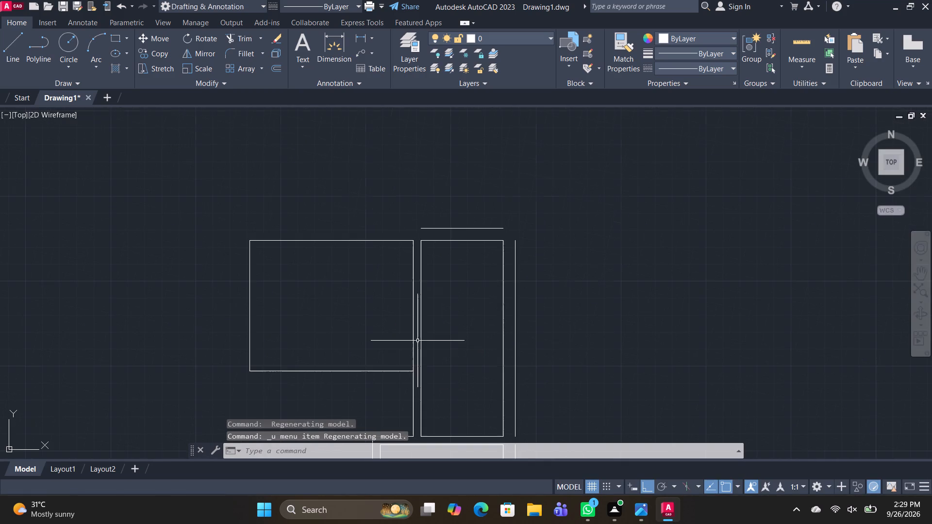
# Offset the 10' by 8' room's left and bottom wall lines 6" outward.
pyautogui.moveTo(416, 350); pyautogui.dragTo(451, 284, button='middle')
pyautogui.write('O')
pyautogui.press('space')
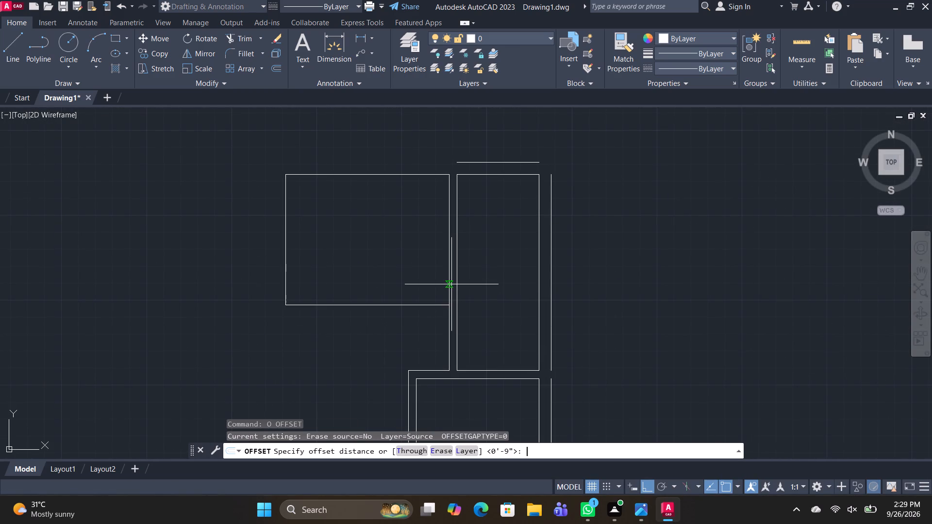
pyautogui.write('6"')
pyautogui.press('Return')
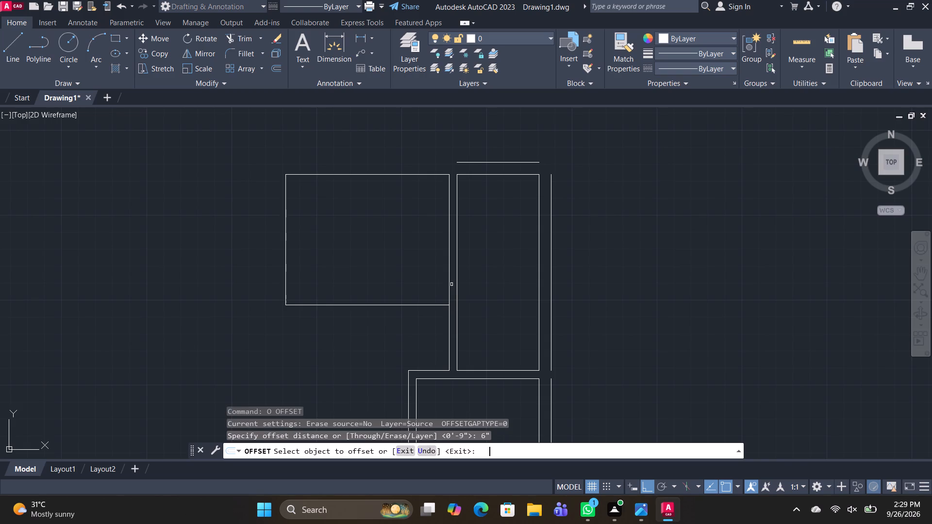
pyautogui.click(286, 269)
pyautogui.click(248, 276)
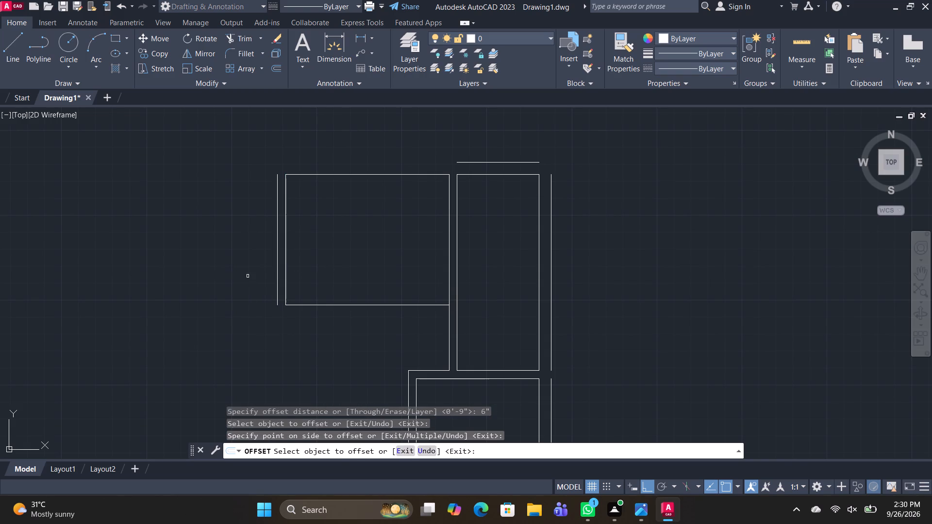
pyautogui.click(335, 306)
pyautogui.click(335, 330)
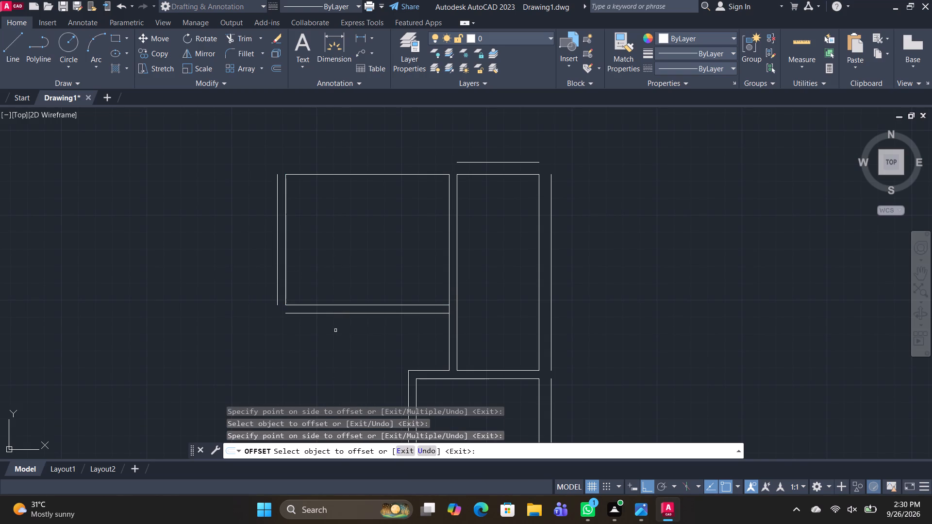
pyautogui.press('Escape')
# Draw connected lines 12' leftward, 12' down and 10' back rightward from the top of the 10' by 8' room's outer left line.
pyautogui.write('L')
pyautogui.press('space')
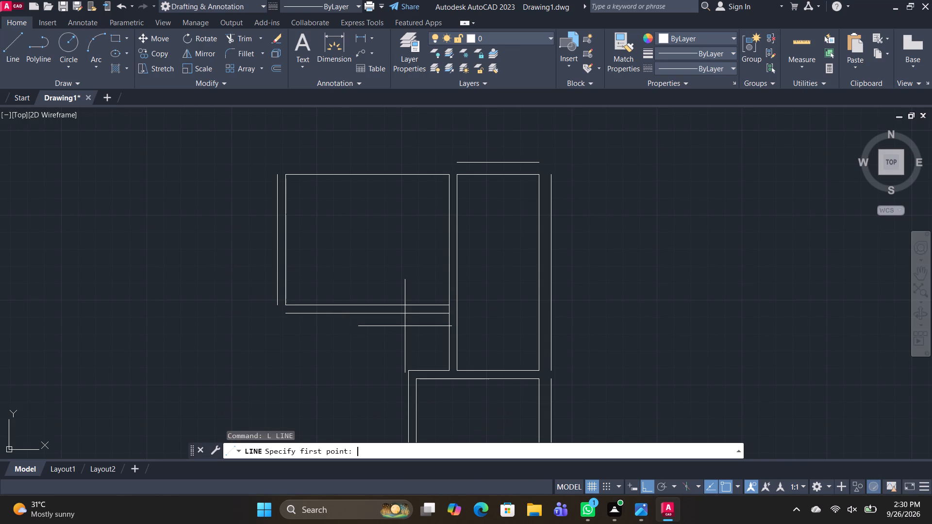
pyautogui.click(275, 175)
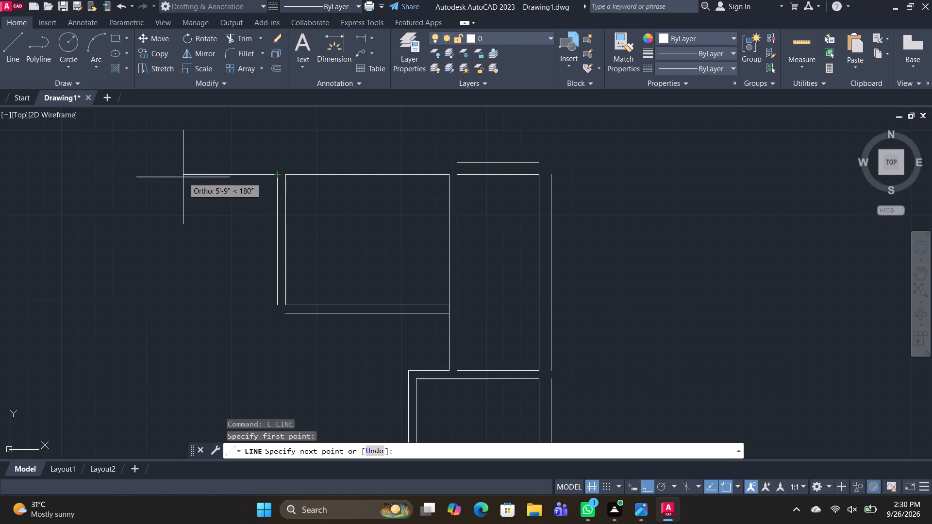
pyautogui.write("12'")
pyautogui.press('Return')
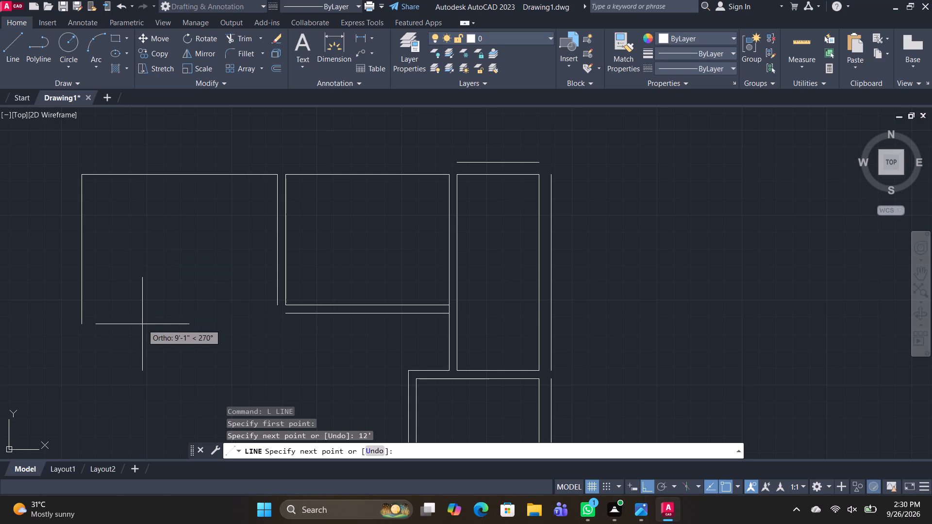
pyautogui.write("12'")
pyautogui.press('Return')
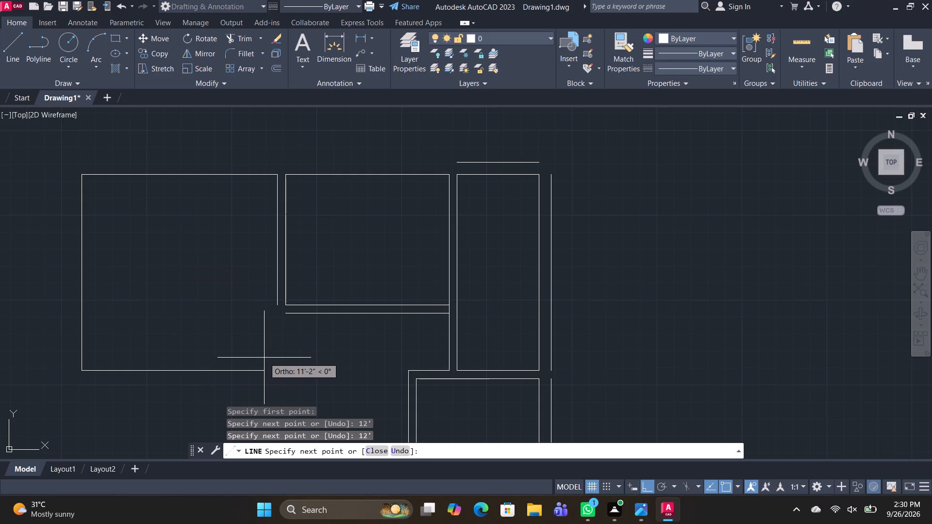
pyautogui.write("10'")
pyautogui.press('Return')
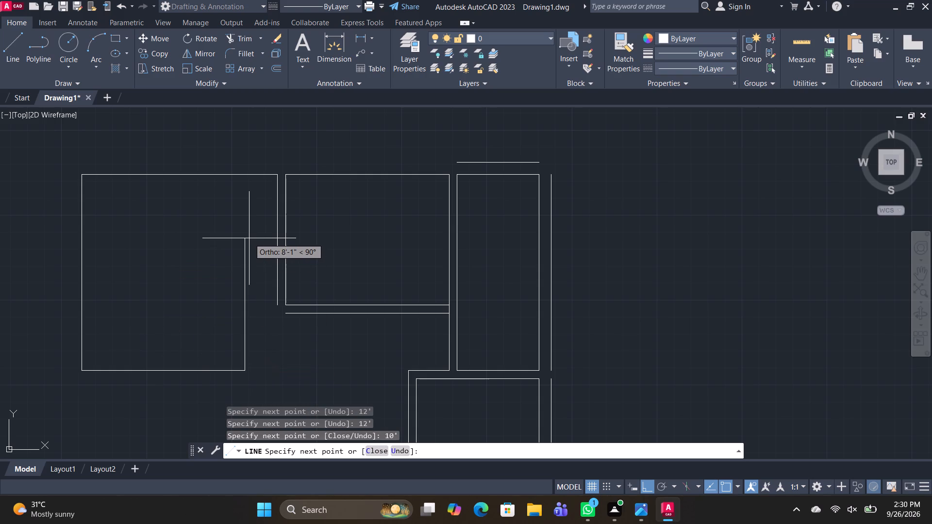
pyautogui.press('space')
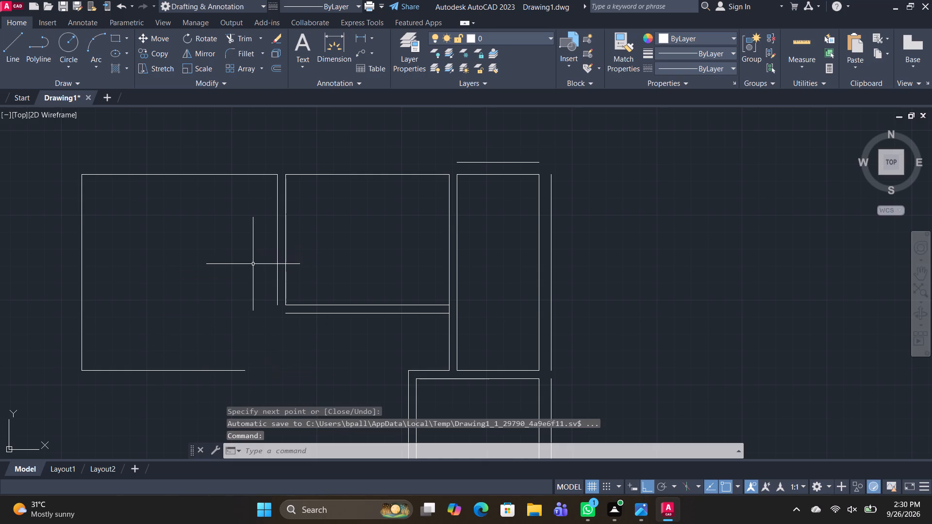
# Check the lengths of the new outline's bottom and top lines.
pyautogui.moveTo(253, 264); pyautogui.dragTo(372, 272, button='middle')
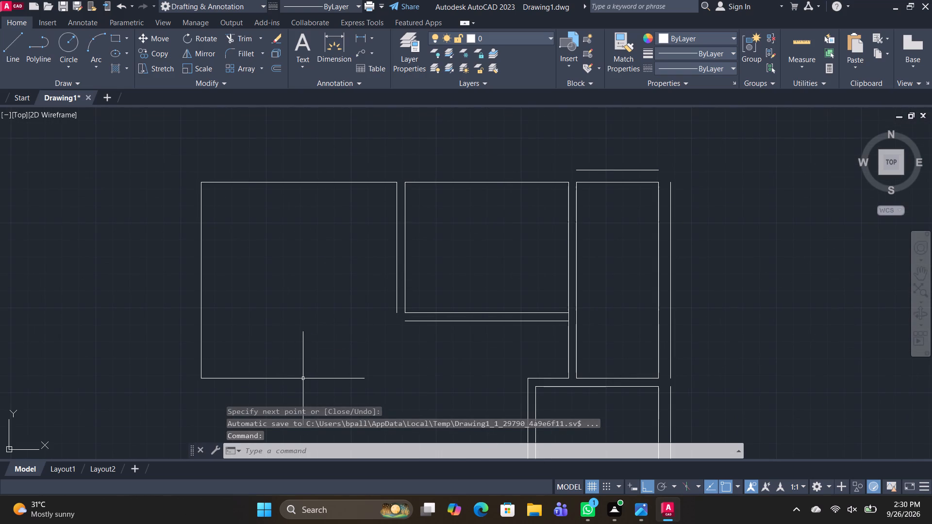
pyautogui.doubleClick(303, 377)
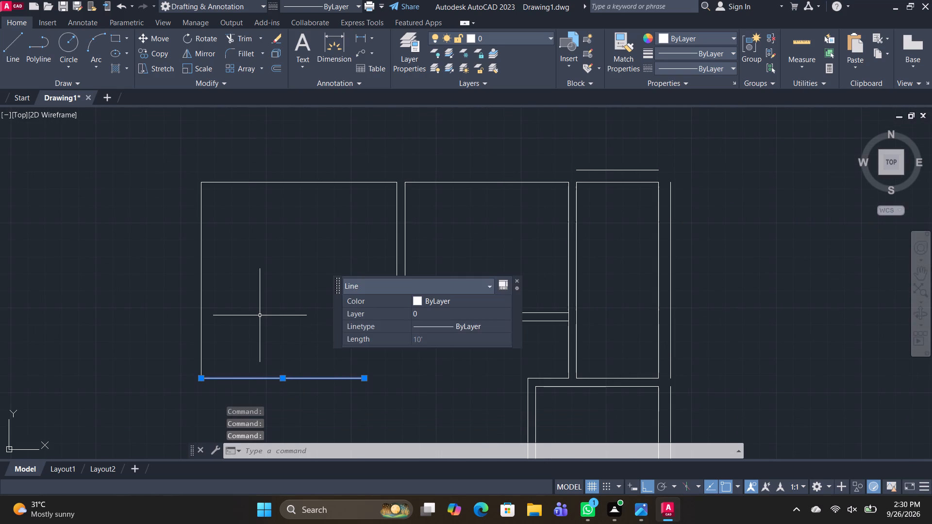
pyautogui.press('Escape')
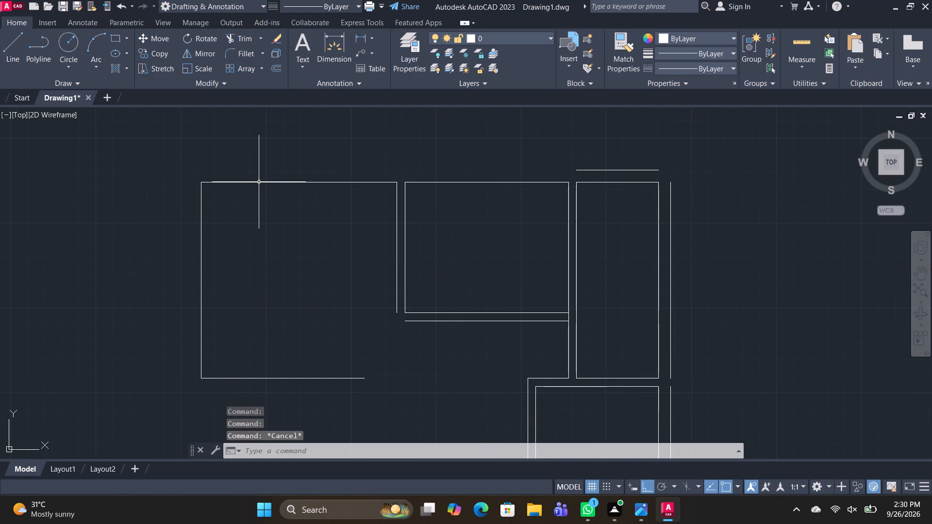
pyautogui.doubleClick(260, 182)
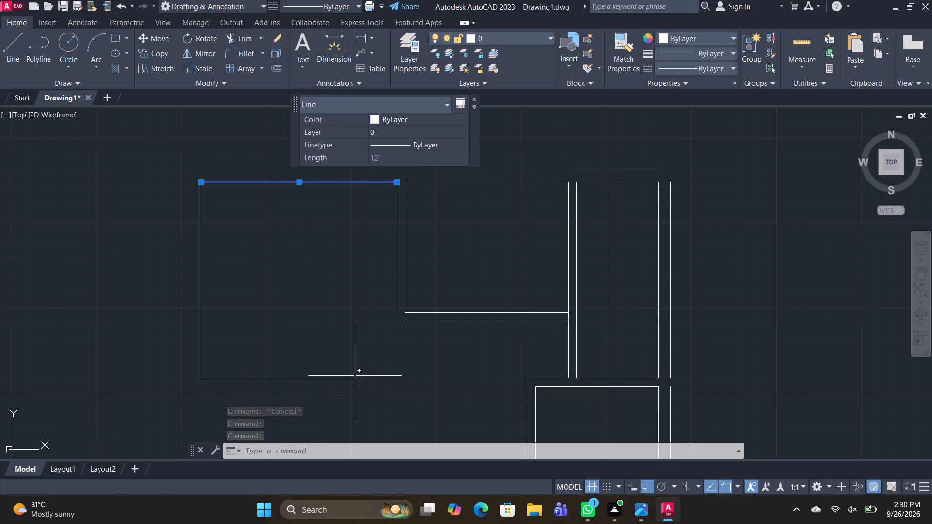
pyautogui.press('Escape')
pyautogui.press('Escape')
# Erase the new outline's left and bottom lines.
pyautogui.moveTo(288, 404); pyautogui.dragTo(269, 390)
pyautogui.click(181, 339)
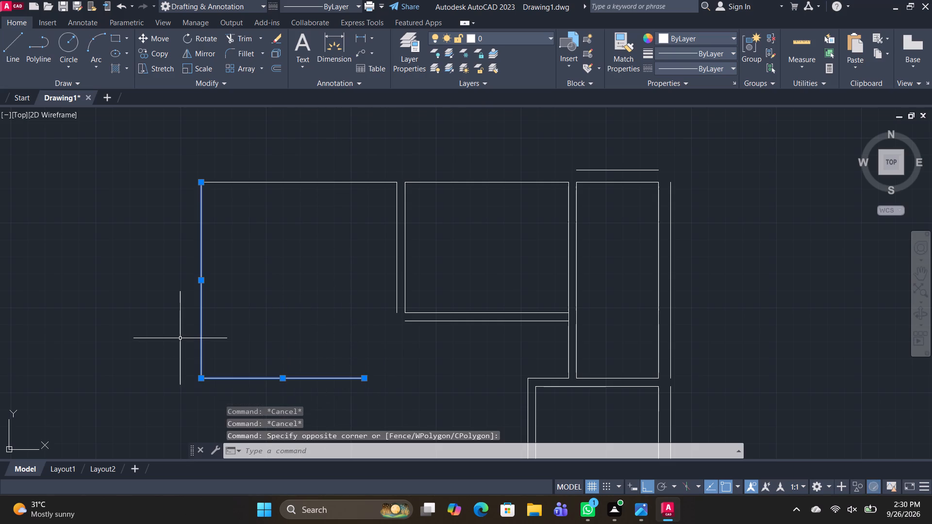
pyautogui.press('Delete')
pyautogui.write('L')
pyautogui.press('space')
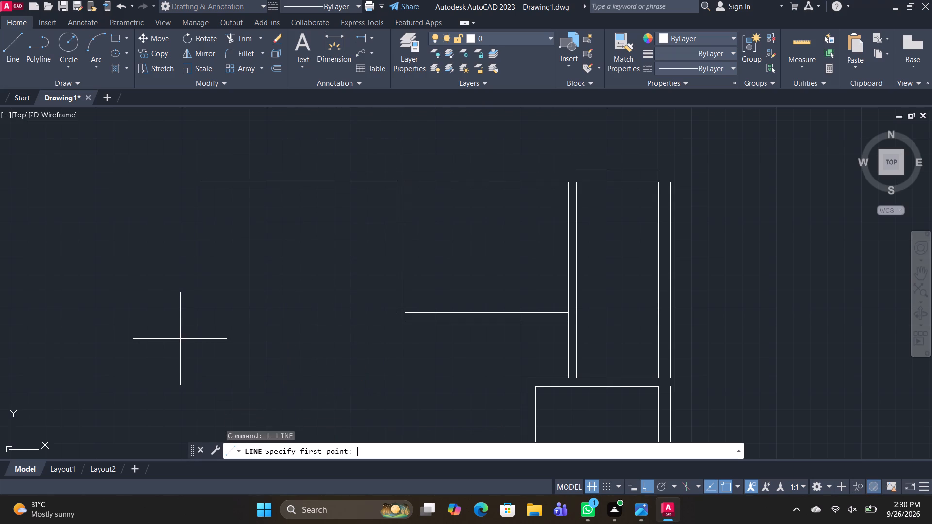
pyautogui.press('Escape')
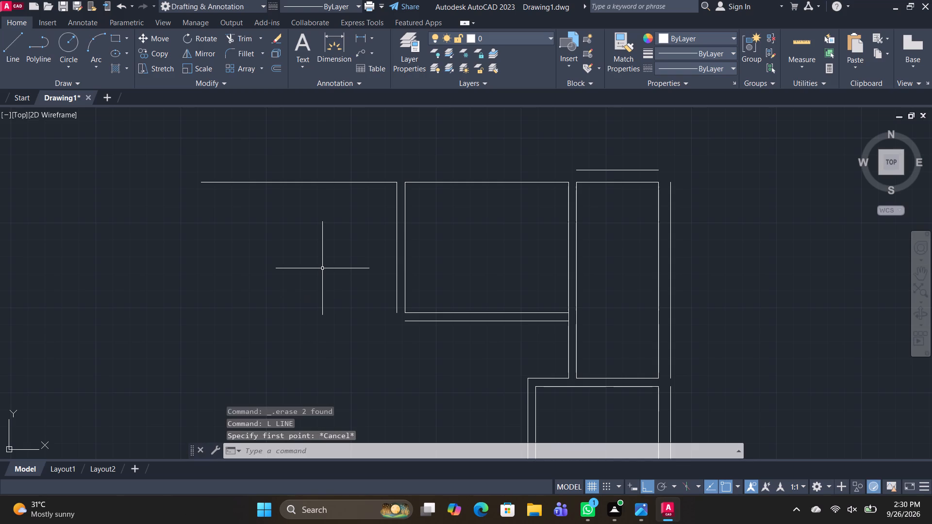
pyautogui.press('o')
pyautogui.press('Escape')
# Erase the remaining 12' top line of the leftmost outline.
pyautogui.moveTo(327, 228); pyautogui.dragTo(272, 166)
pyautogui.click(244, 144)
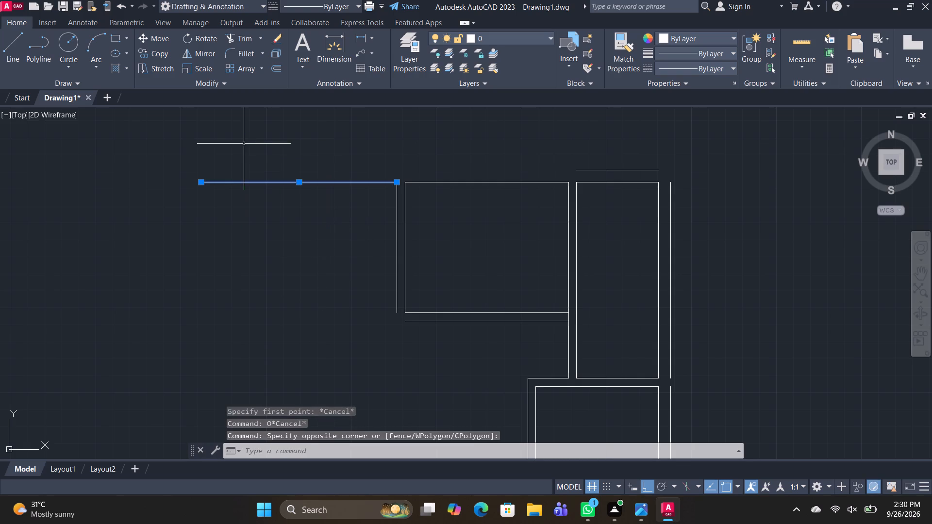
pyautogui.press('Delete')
# Draw a 10' by 12' room outline leftward from the top of the 10' by 8' room's outer left line, closing up to that line's lower end.
pyautogui.write('L')
pyautogui.press('space')
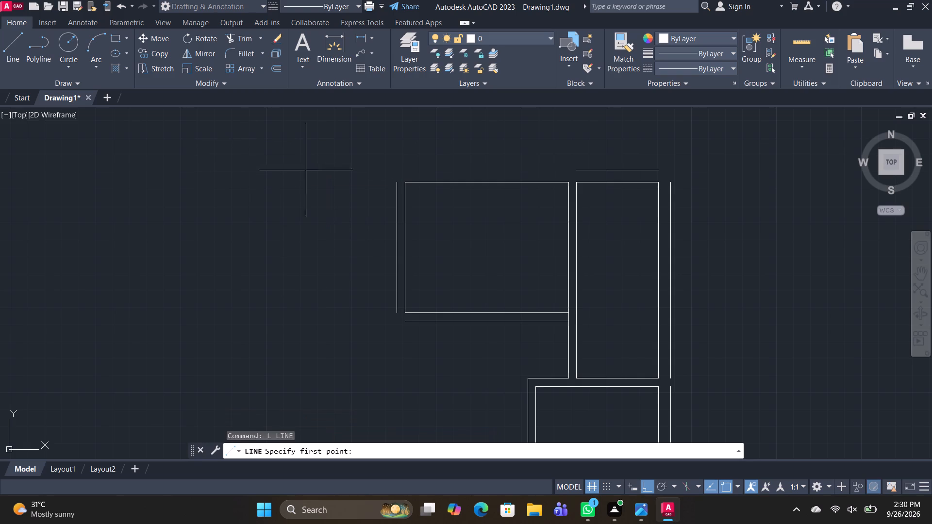
pyautogui.moveTo(394, 182); pyautogui.dragTo(374, 183)
pyautogui.write("10'")
pyautogui.press('Return')
pyautogui.write("12'")
pyautogui.press('Return')
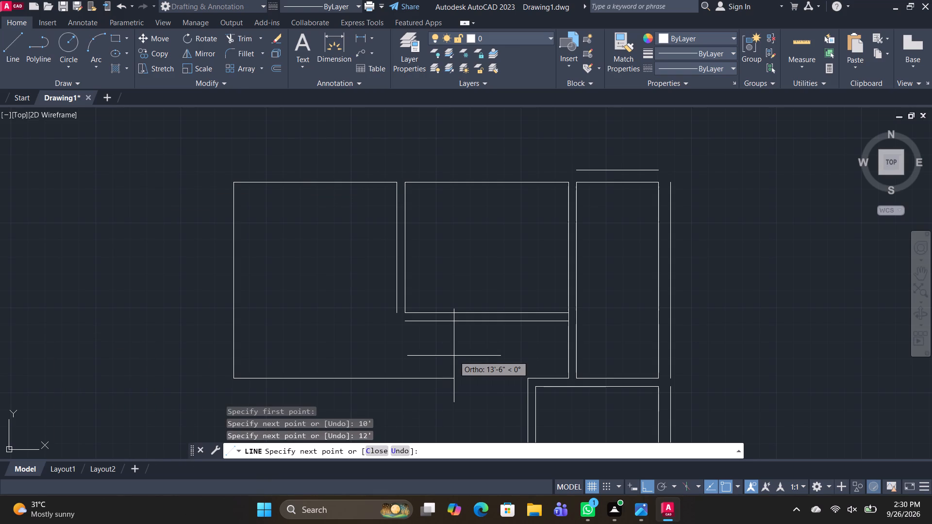
pyautogui.write("10'")
pyautogui.press('Return')
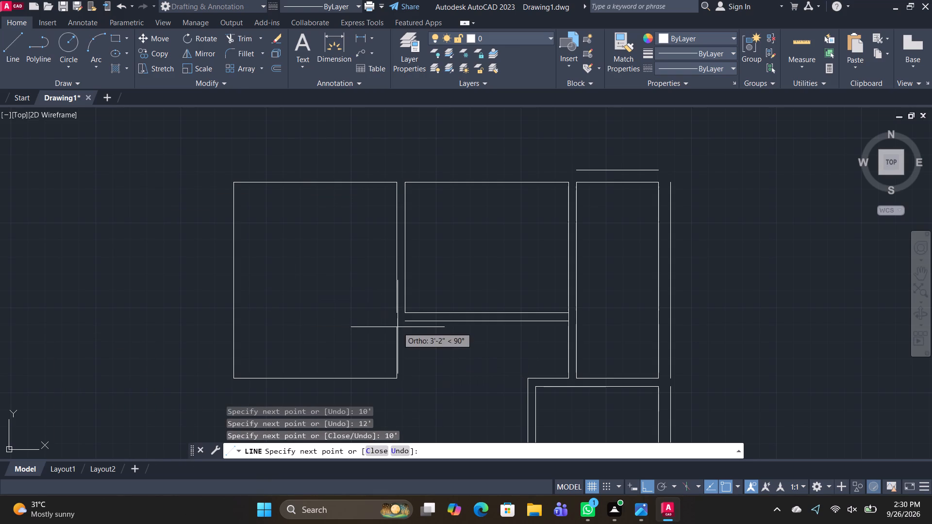
pyautogui.click(396, 311)
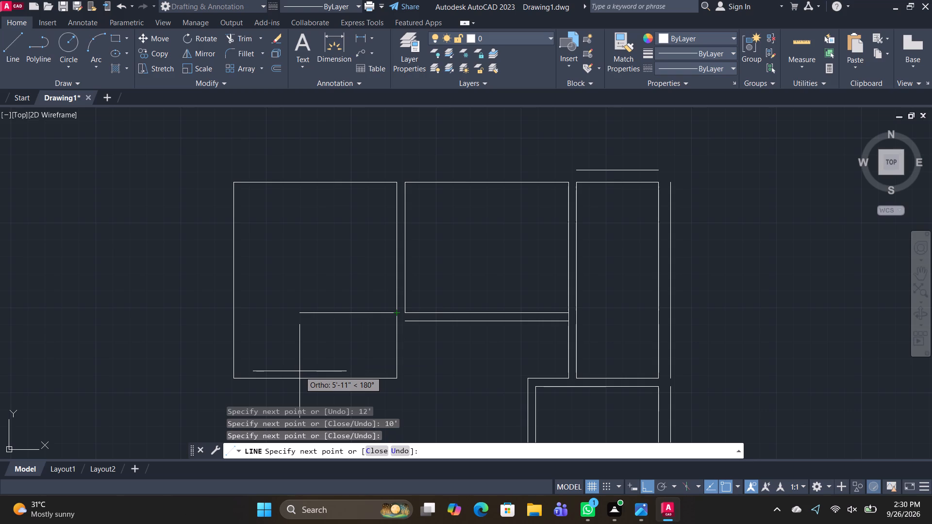
pyautogui.press('space')
# Offset the new 10' by 12' room's left and bottom lines 6" outward.
pyautogui.write('O')
pyautogui.press('space')
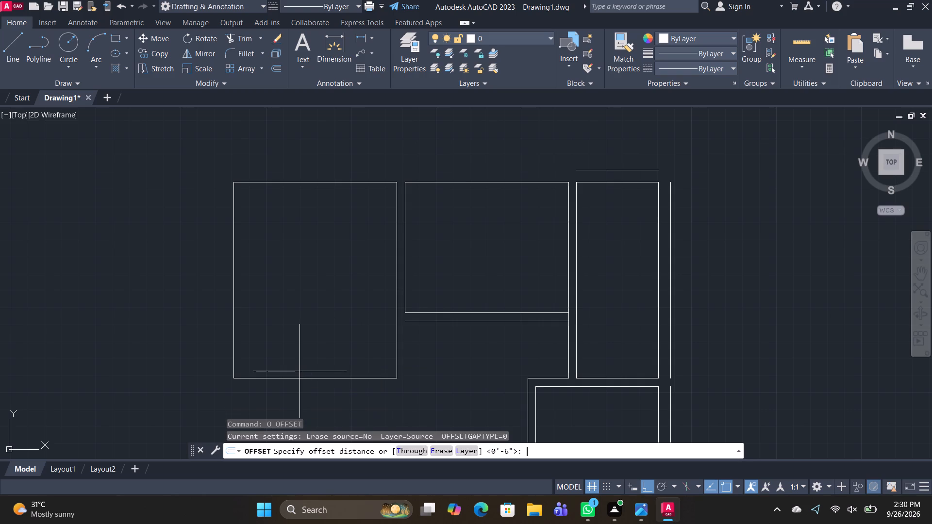
pyautogui.press('space')
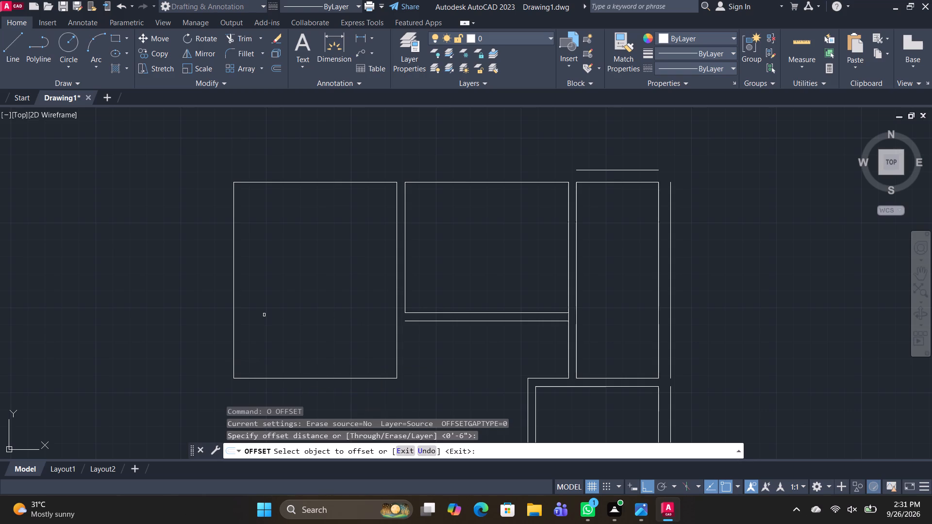
pyautogui.click(234, 285)
pyautogui.click(149, 286)
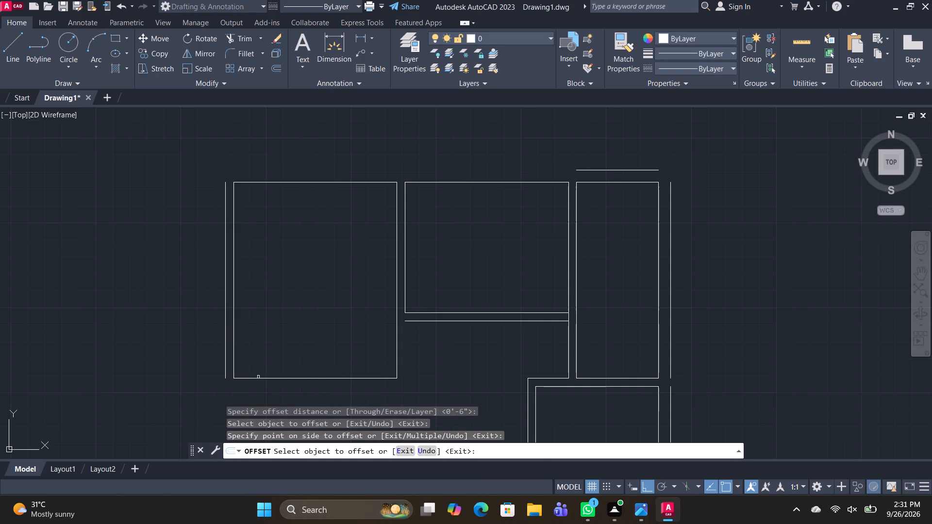
pyautogui.click(261, 378)
pyautogui.click(261, 405)
pyautogui.moveTo(276, 335); pyautogui.dragTo(430, 342, button='middle')
pyautogui.press('space')
# From the top of the new room's outer left line, draw connected lines 20' leftward, 20' down and about 10'-11" rightward.
pyautogui.write('L')
pyautogui.press('space')
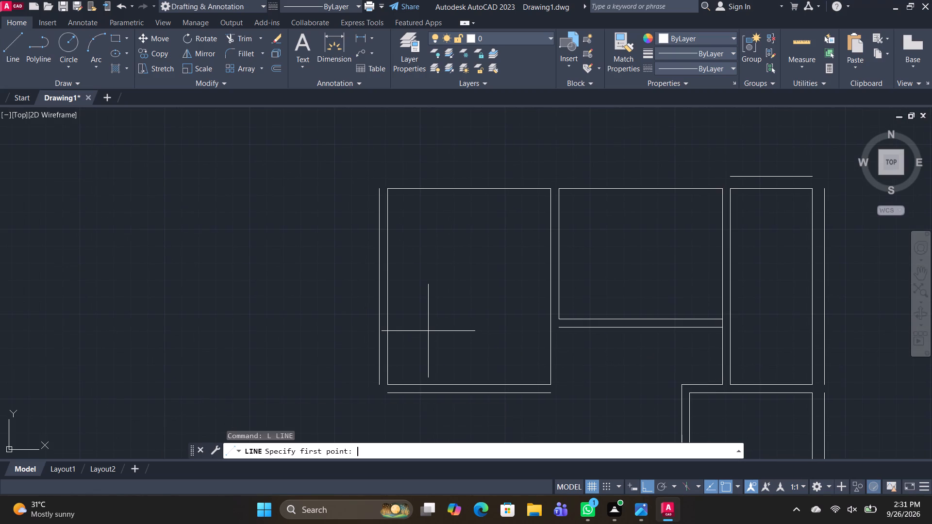
pyautogui.moveTo(165, 413); pyautogui.dragTo(375, 398, button='middle')
pyautogui.scroll(-2, 354, 377)
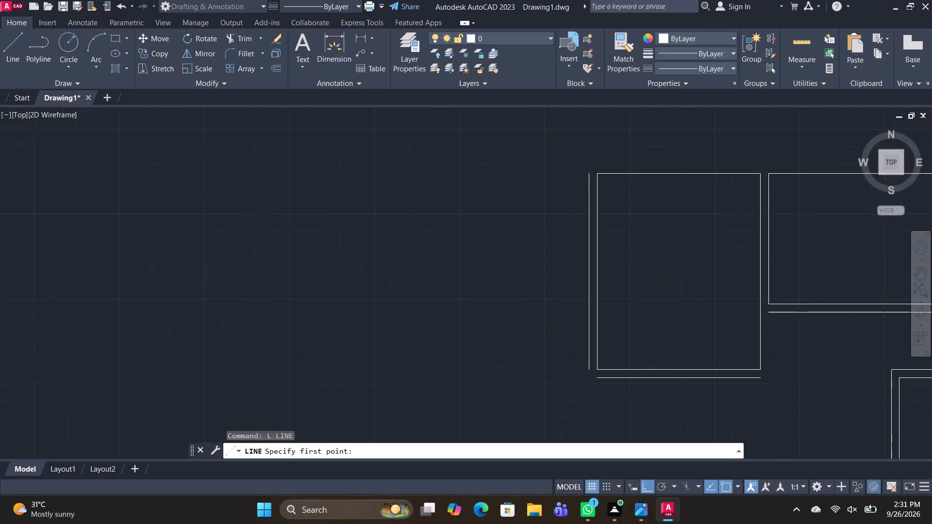
pyautogui.scroll(-2, 354, 377)
pyautogui.moveTo(399, 373); pyautogui.dragTo(376, 329, button='middle')
pyautogui.scroll(1, 374, 327)
pyautogui.scroll(-2, 374, 327)
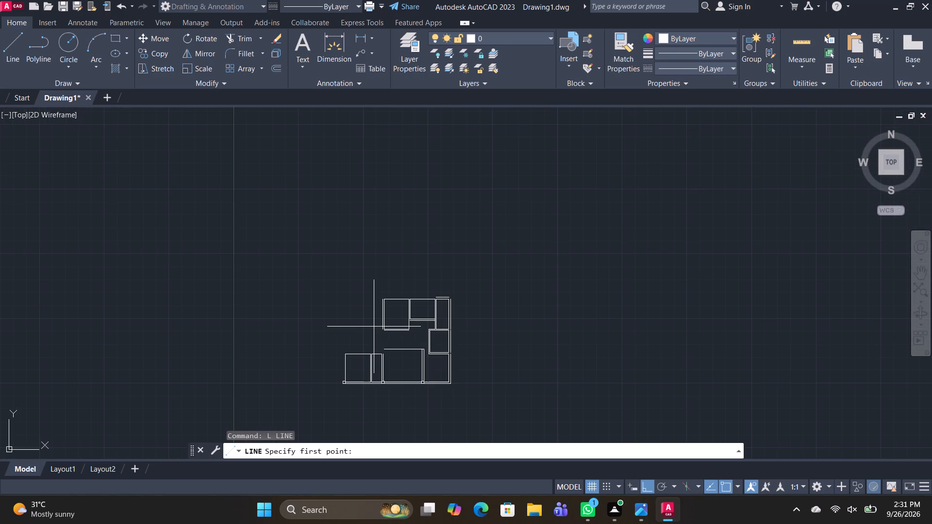
pyautogui.scroll(2, 369, 300)
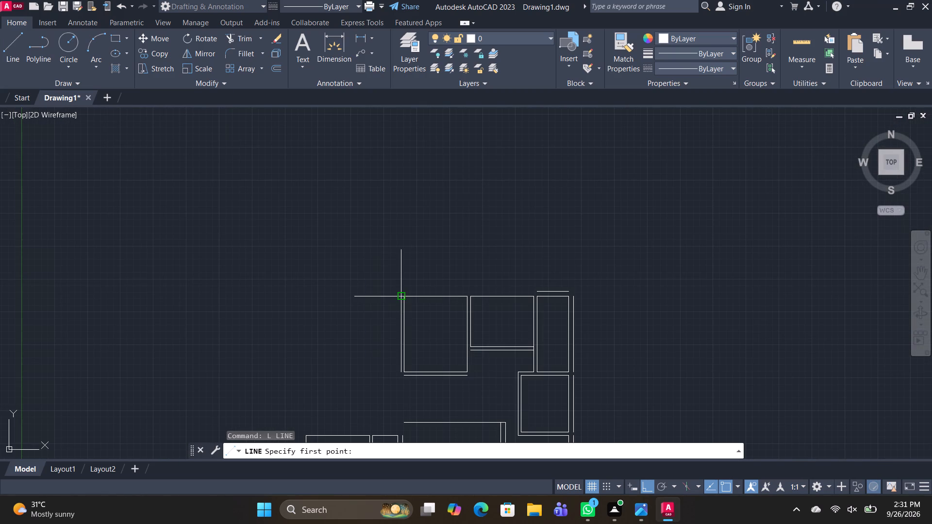
pyautogui.click(400, 294)
pyautogui.write("20'")
pyautogui.press('Return')
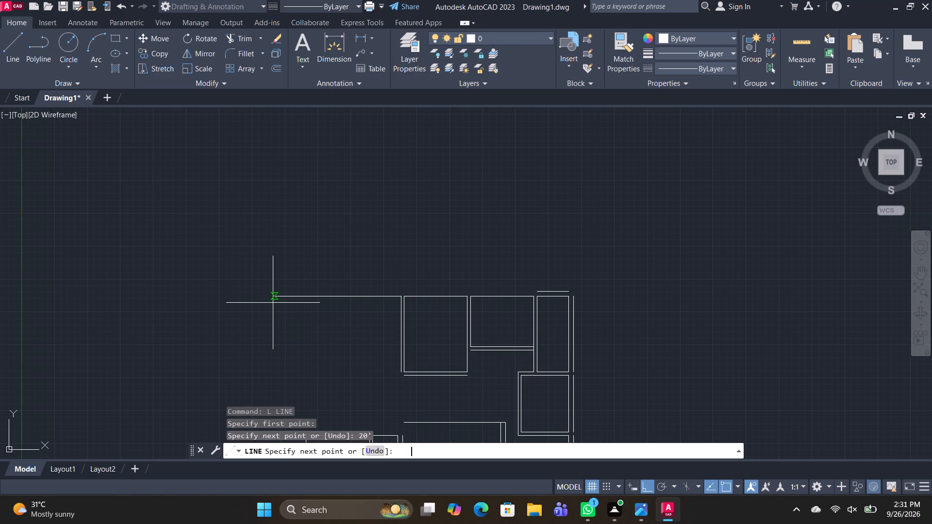
pyautogui.moveTo(277, 378); pyautogui.dragTo(281, 285, button='middle')
pyautogui.write("20'")
pyautogui.press('Return')
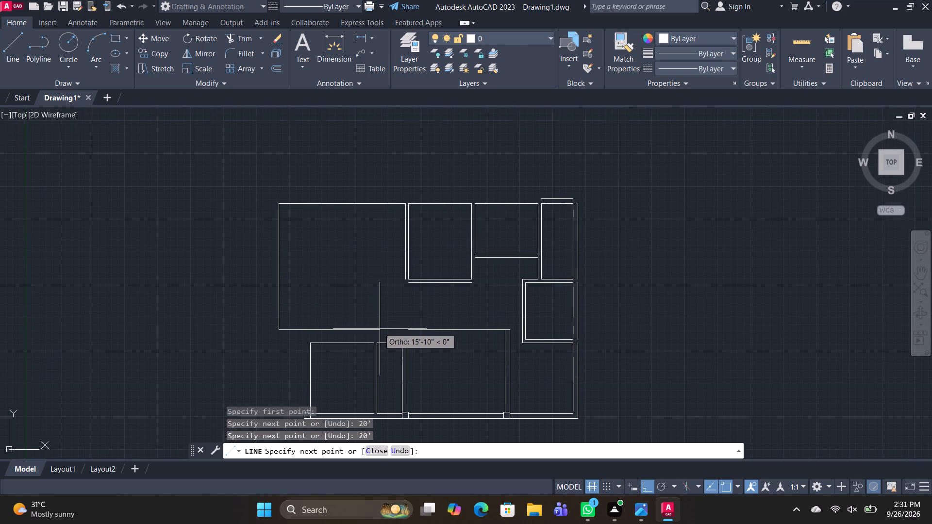
pyautogui.scroll(1, 380, 329)
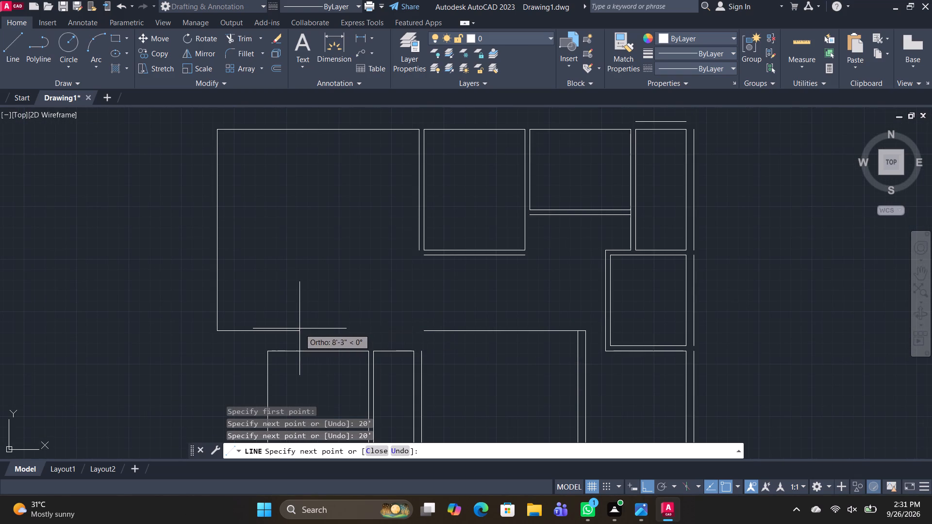
pyautogui.click(328, 325)
# Continue the line with a short diagonal segment, with Ortho off, sloping down to the right just above the lower-left room.
pyautogui.scroll(4, 329, 332)
pyautogui.scroll(-3, 349, 372)
pyautogui.moveTo(358, 377); pyautogui.dragTo(342, 340, button='middle')
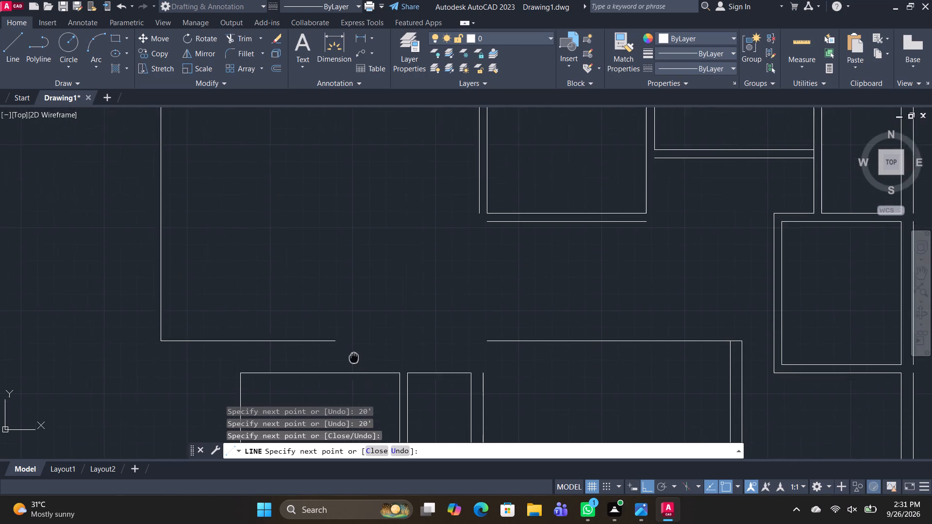
pyautogui.moveTo(342, 340); pyautogui.dragTo(314, 298, button='middle')
pyautogui.click(649, 485)
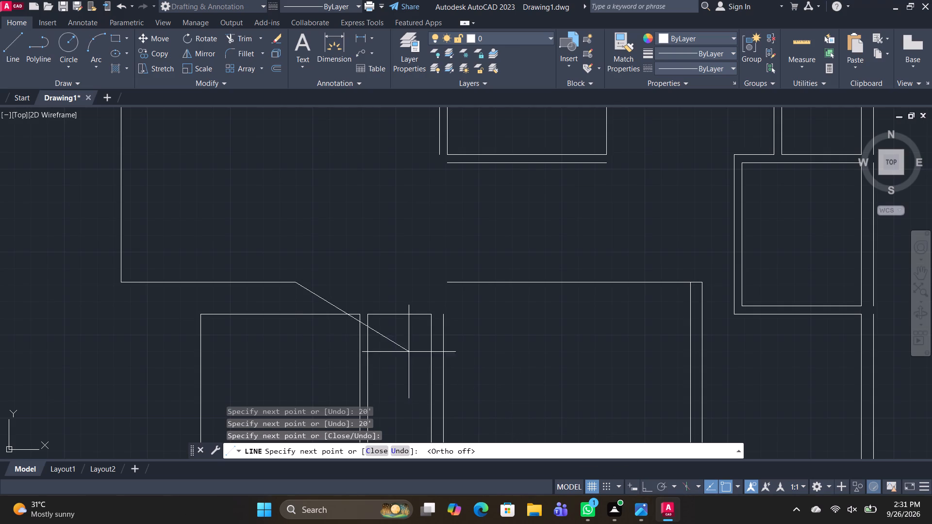
pyautogui.click(334, 307)
# With Ortho on, extend the line horizontally above the narrow lower room and down to the top end of its outer right wall line.
pyautogui.scroll(2, 357, 310)
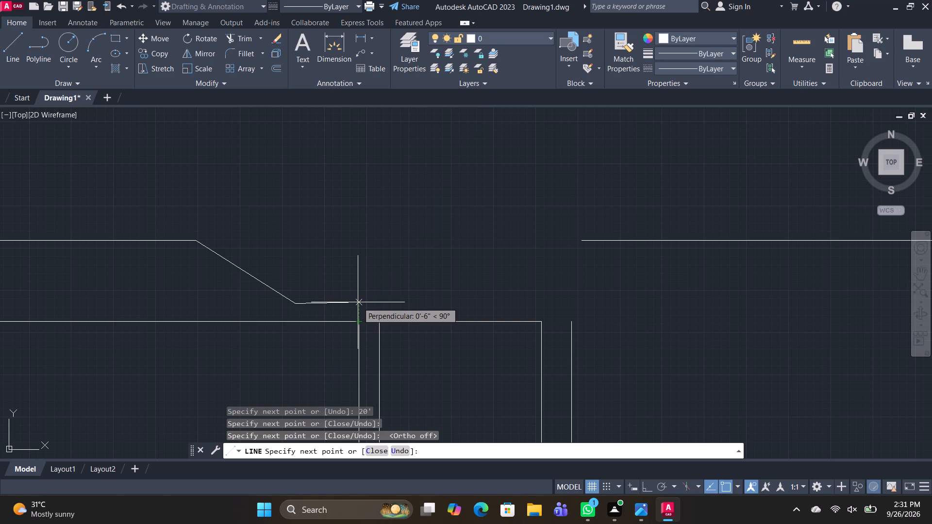
pyautogui.click(649, 486)
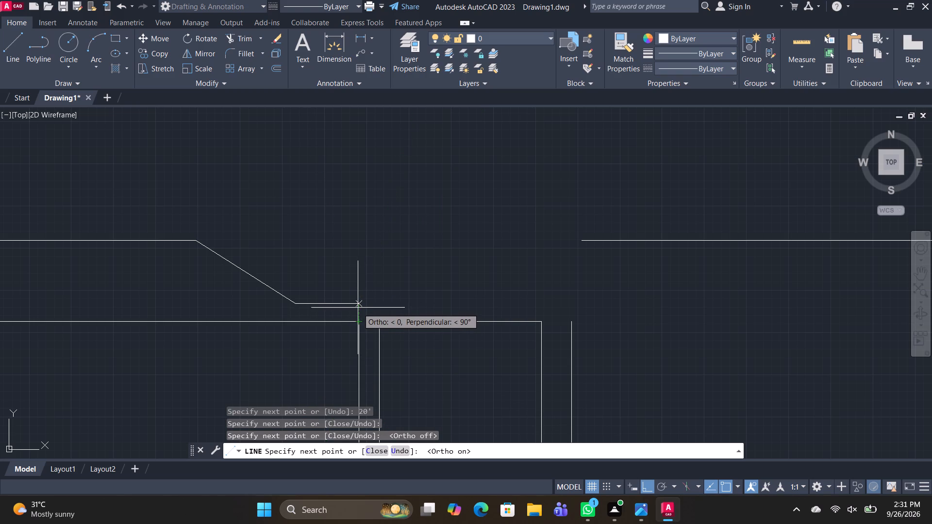
pyautogui.click(359, 302)
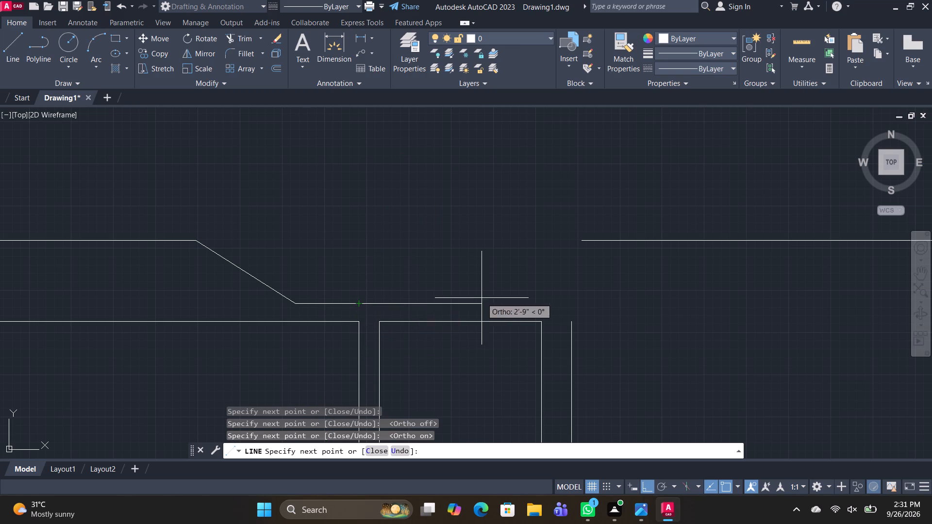
pyautogui.click(570, 305)
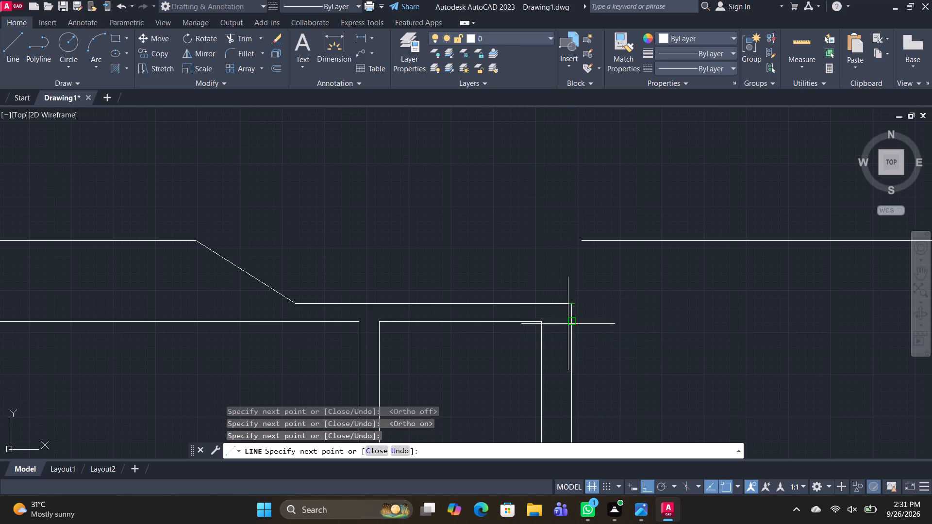
pyautogui.click(570, 323)
pyautogui.press('space')
# Offset the large left room's bottom line and the connected diagonal segment 6" downward.
pyautogui.scroll(-3, 337, 332)
pyautogui.moveTo(324, 349); pyautogui.dragTo(327, 307, button='middle')
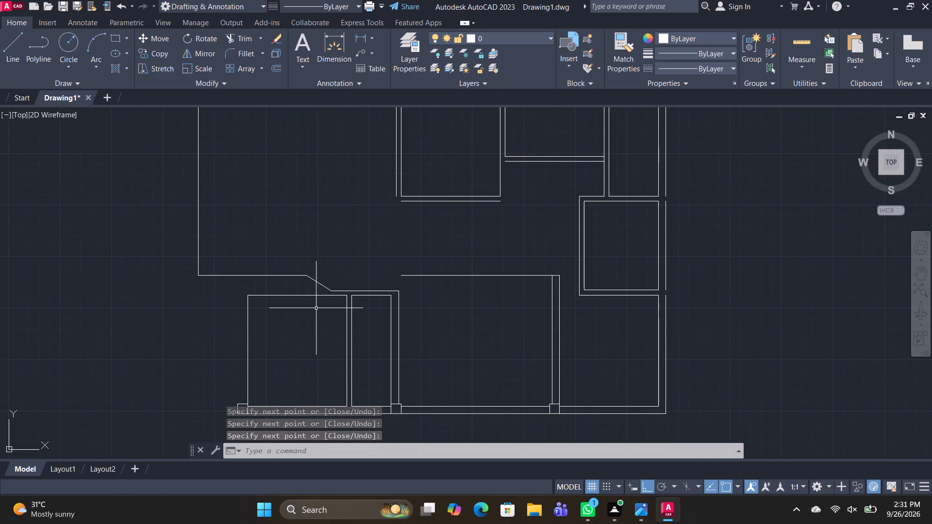
pyautogui.write('O')
pyautogui.press('space')
pyautogui.press('space')
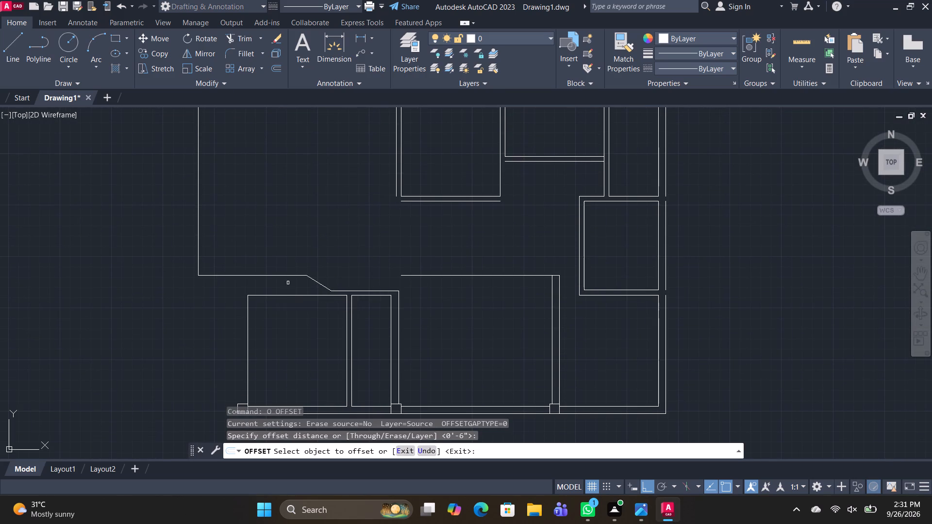
pyautogui.click(287, 275)
pyautogui.click(283, 292)
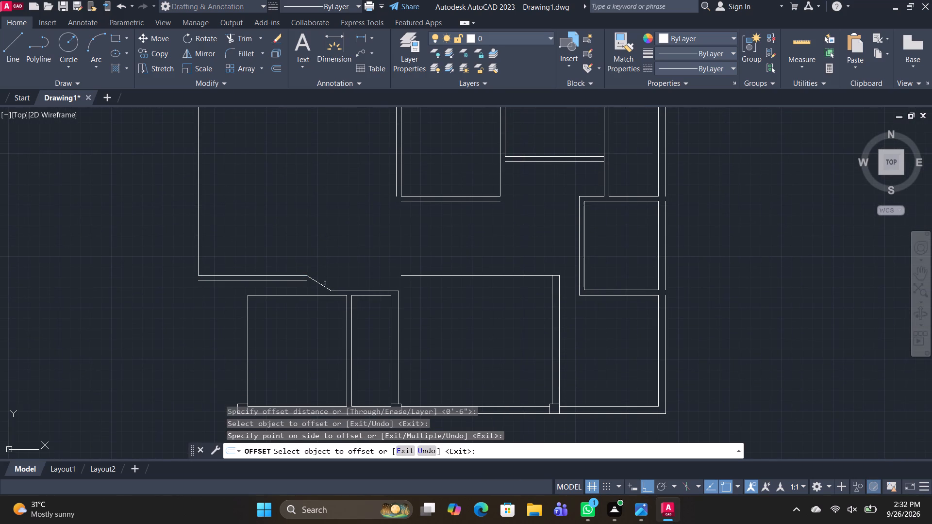
pyautogui.scroll(3, 325, 283)
pyautogui.click(304, 292)
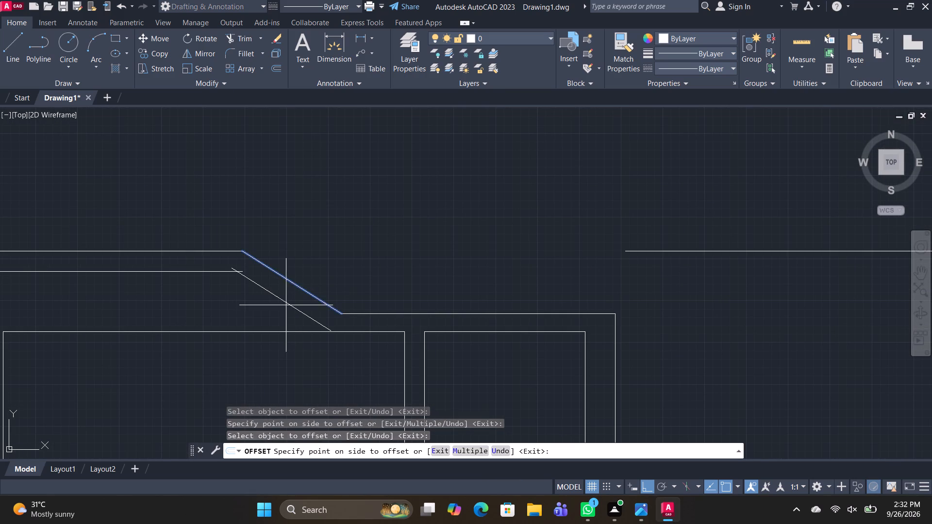
pyautogui.click(284, 306)
pyautogui.scroll(-1, 371, 338)
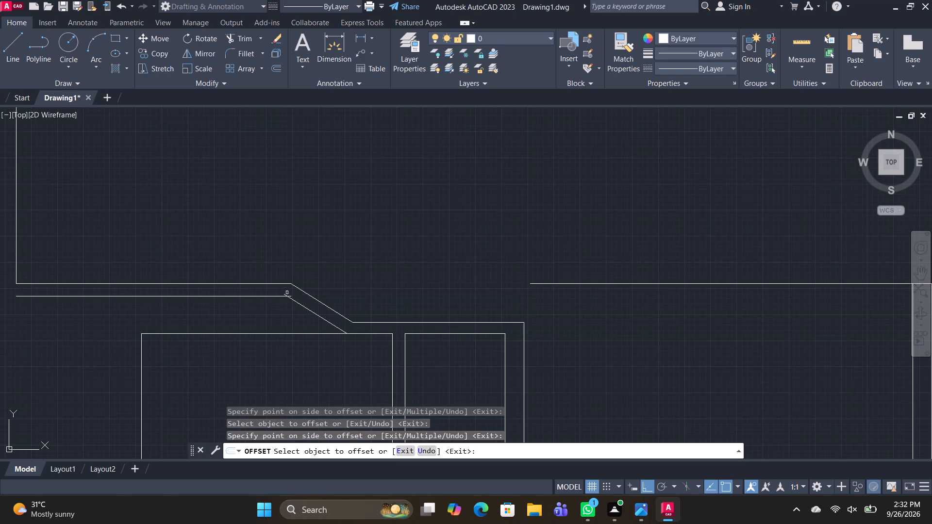
pyautogui.scroll(-3, 206, 315)
pyautogui.moveTo(192, 327); pyautogui.dragTo(247, 300, button='middle')
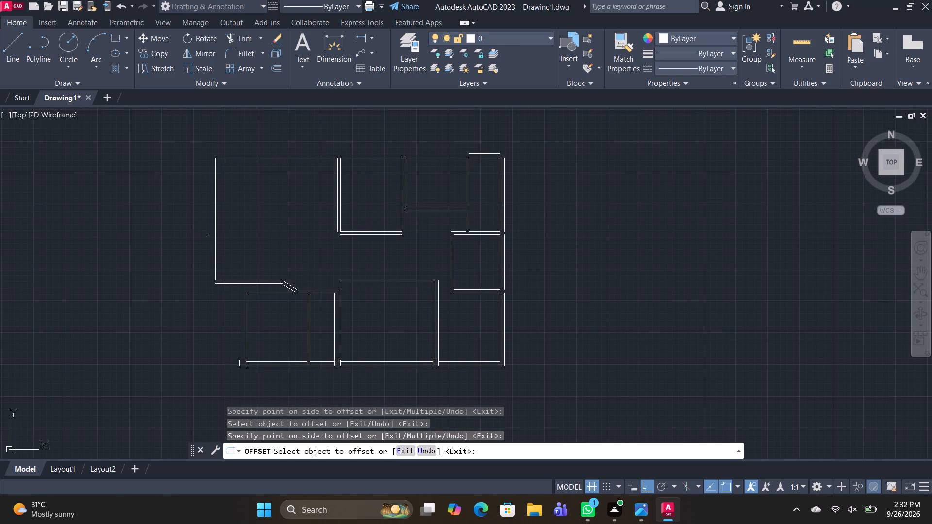
pyautogui.press('space')
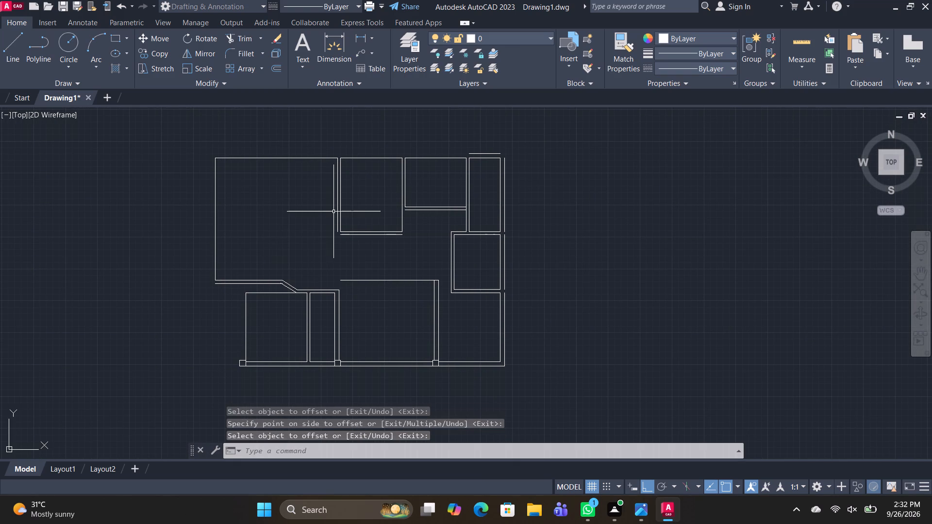
# Offset the large left room's left and top lines and the top lines of the two adjacent rooms 9" outward.
pyautogui.press('space')
pyautogui.write('9"')
pyautogui.press('Return')
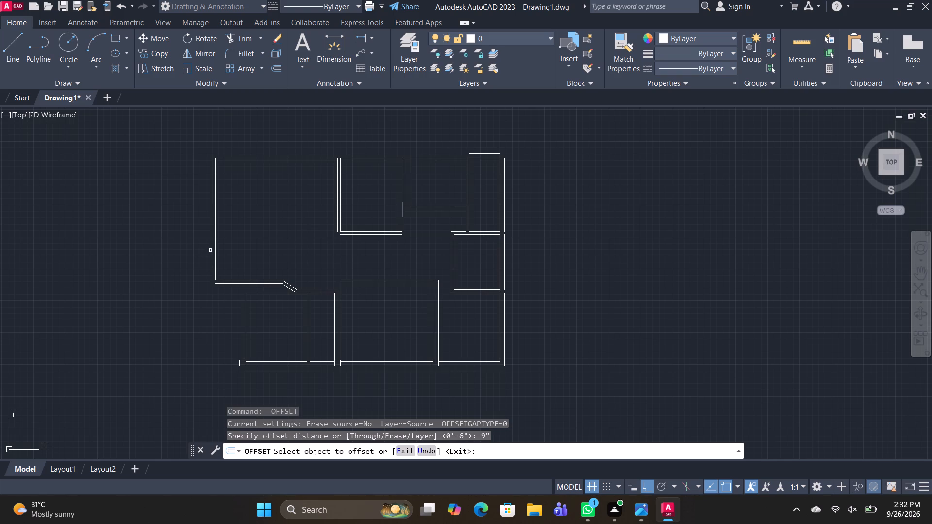
pyautogui.click(215, 247)
pyautogui.click(195, 247)
pyautogui.click(322, 159)
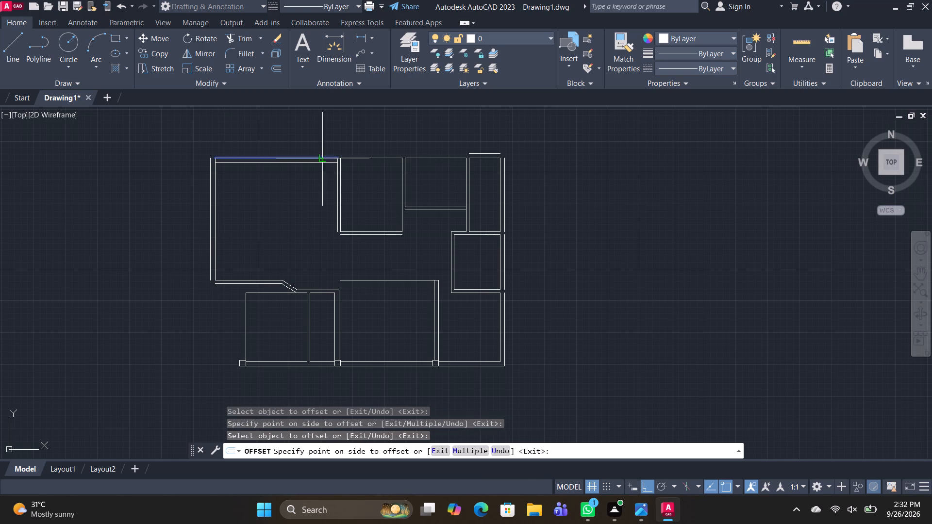
pyautogui.click(316, 135)
pyautogui.click(355, 159)
pyautogui.click(356, 144)
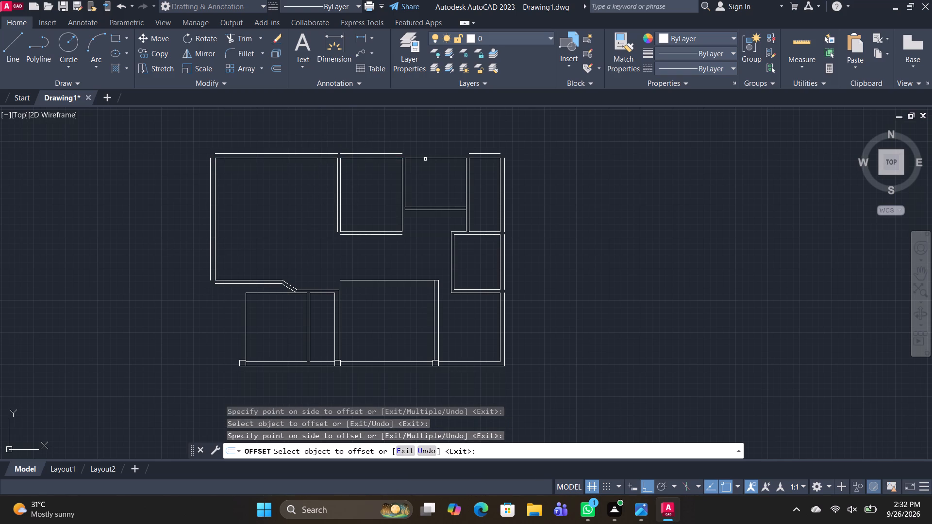
pyautogui.moveTo(428, 158); pyautogui.dragTo(428, 147)
pyautogui.click(431, 136)
# Offset the lower-left room's left line 9" outward.
pyautogui.scroll(1, 255, 345)
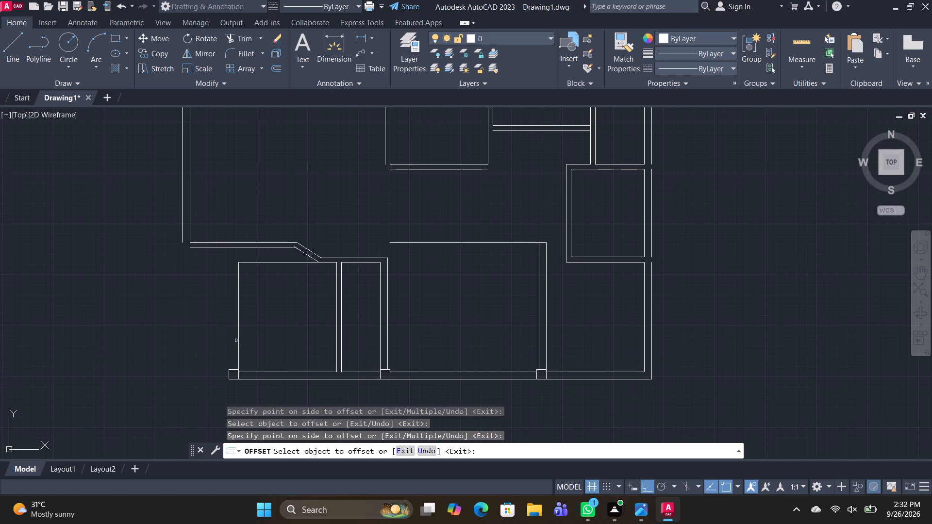
pyautogui.click(238, 341)
pyautogui.click(199, 337)
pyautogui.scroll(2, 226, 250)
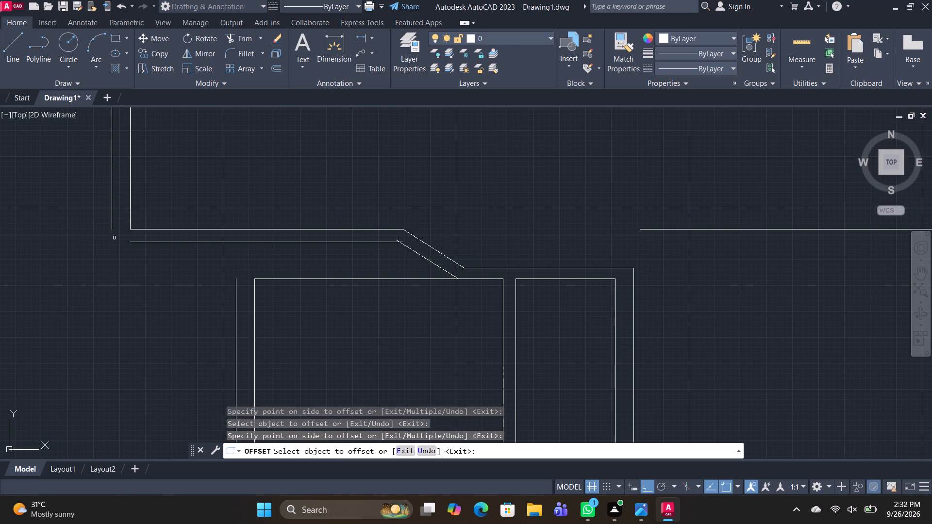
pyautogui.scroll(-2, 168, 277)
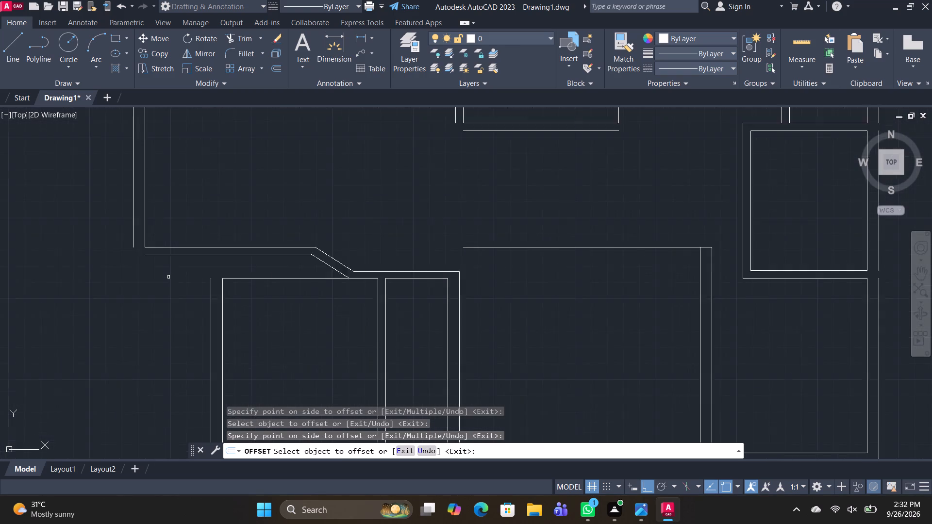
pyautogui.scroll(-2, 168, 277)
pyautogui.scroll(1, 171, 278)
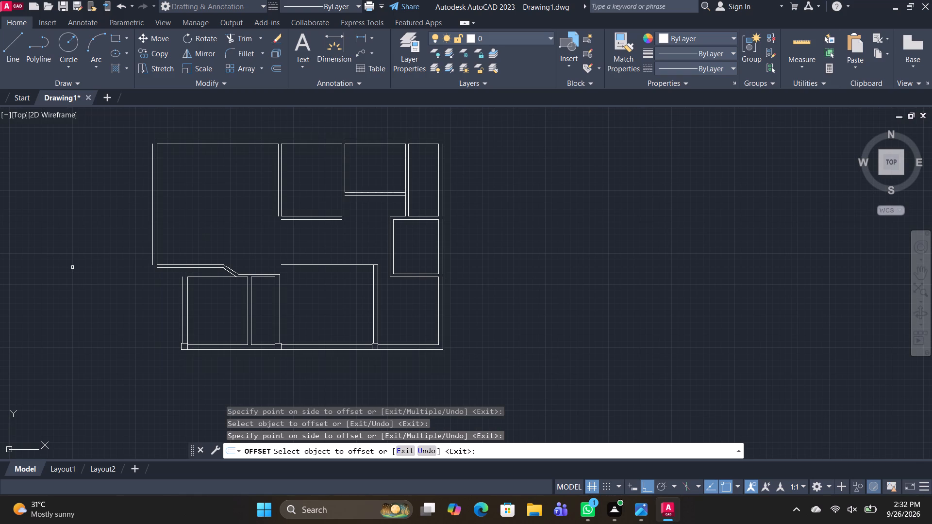
# Extend both left wall lines of the lower-left room upward through the large left room to its top wall lines.
pyautogui.press('Escape')
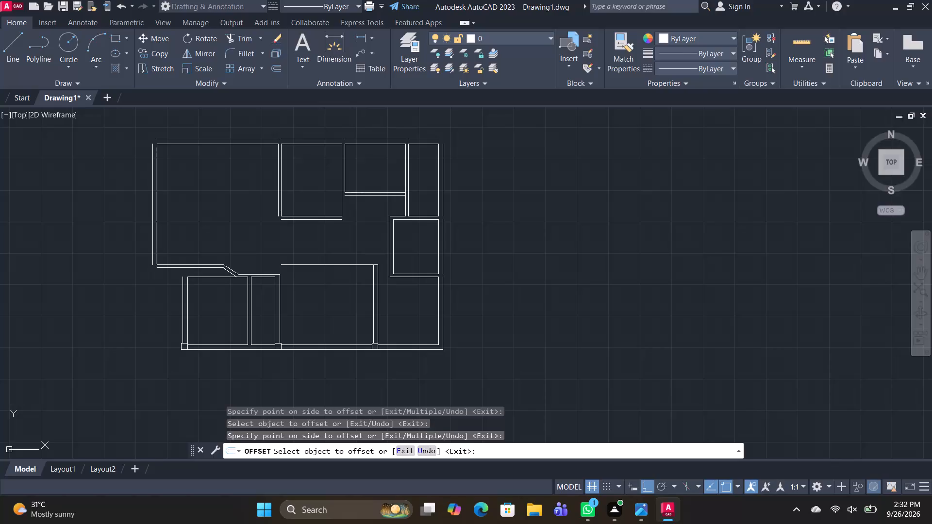
pyautogui.write('TR')
pyautogui.press('space')
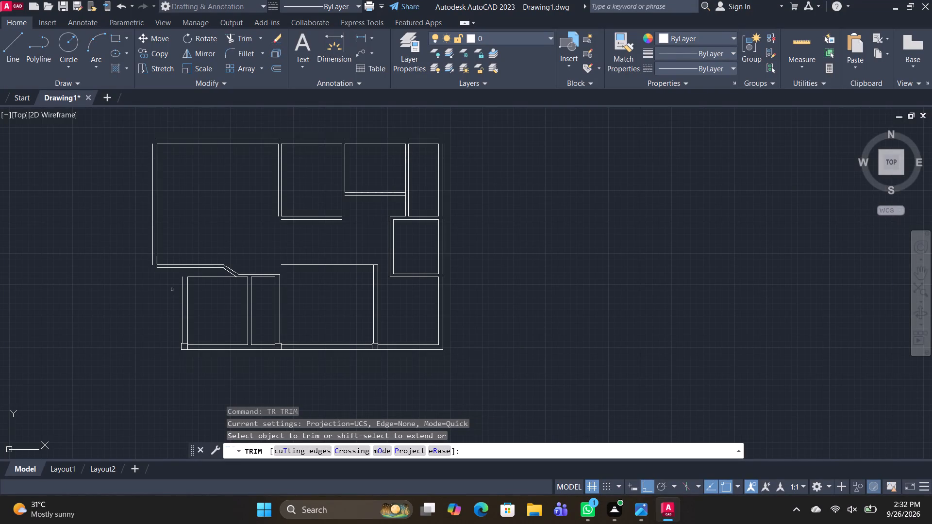
pyautogui.keyDown('shift'); pyautogui.click(184, 288); pyautogui.keyUp('shift')
pyautogui.keyDown('shift'); pyautogui.click(182, 274); pyautogui.keyUp('shift')
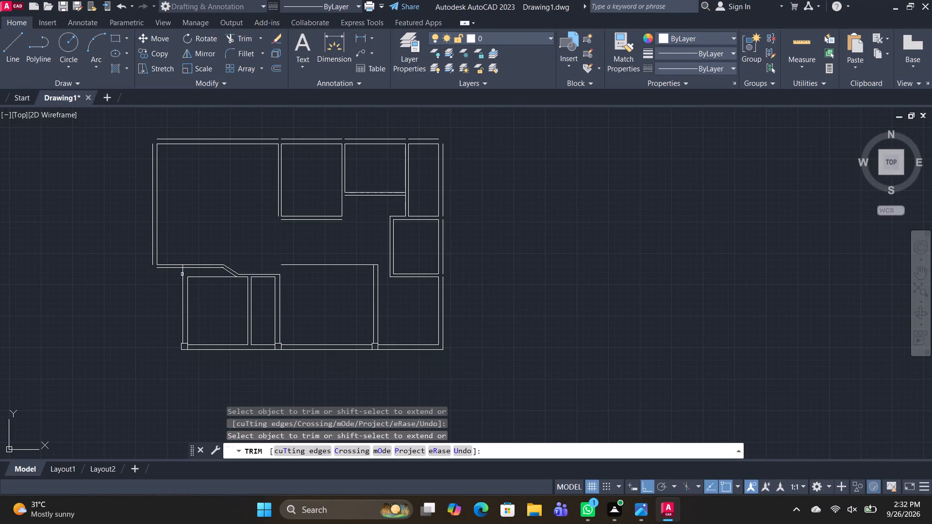
pyautogui.keyDown('shift'); pyautogui.click(182, 274); pyautogui.keyUp('shift')
pyautogui.keyDown('shift'); pyautogui.click(189, 284); pyautogui.keyUp('shift')
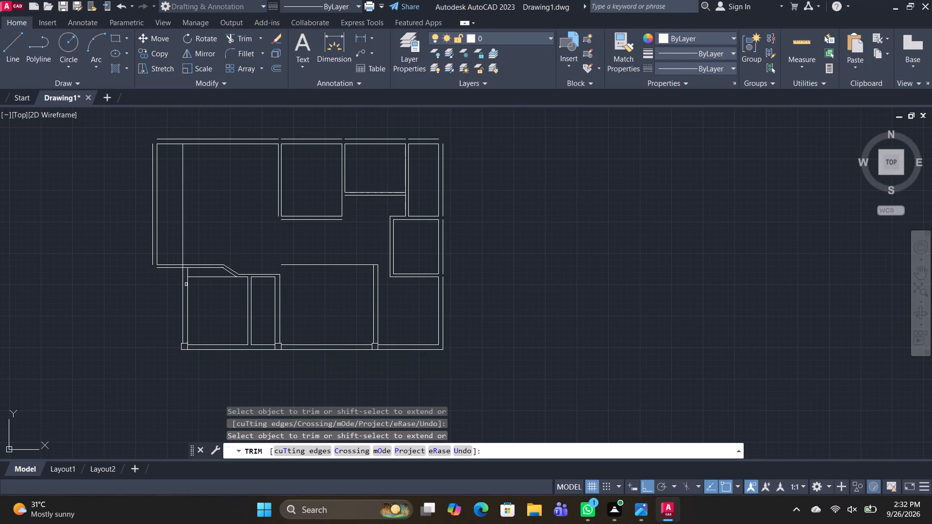
pyautogui.keyDown('shift'); pyautogui.click(188, 273); pyautogui.keyUp('shift')
pyautogui.keyDown('shift'); pyautogui.click(186, 275); pyautogui.keyUp('shift')
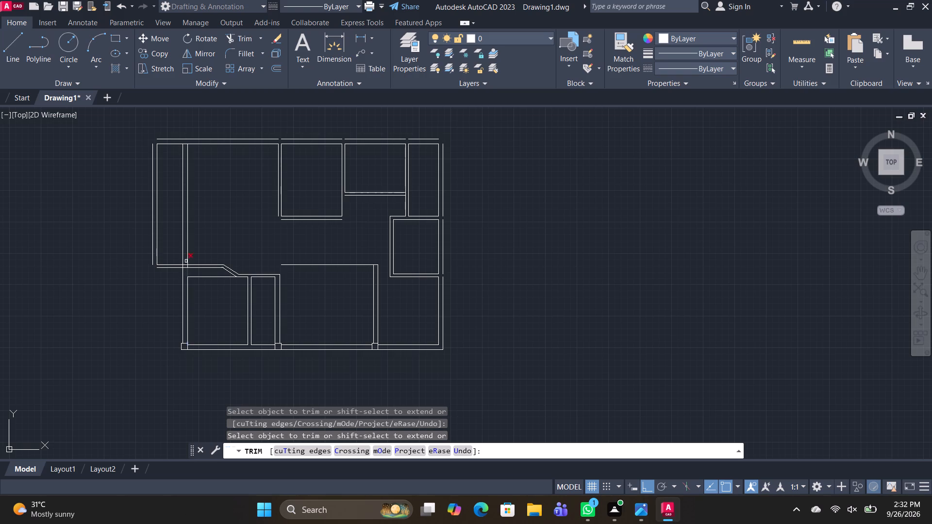
pyautogui.keyDown('shift'); pyautogui.click(182, 161); pyautogui.keyUp('shift')
# Trim away the large left room's old left wall and the horizontal line ends beyond the extended wall's outer line.
pyautogui.moveTo(174, 123); pyautogui.dragTo(149, 301)
pyautogui.moveTo(166, 273); pyautogui.dragTo(166, 249)
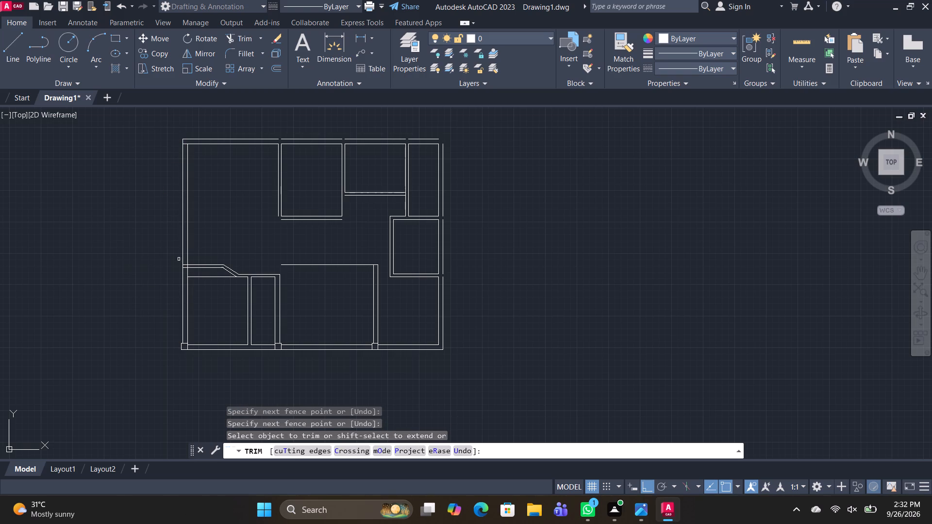
pyautogui.scroll(1, 223, 243)
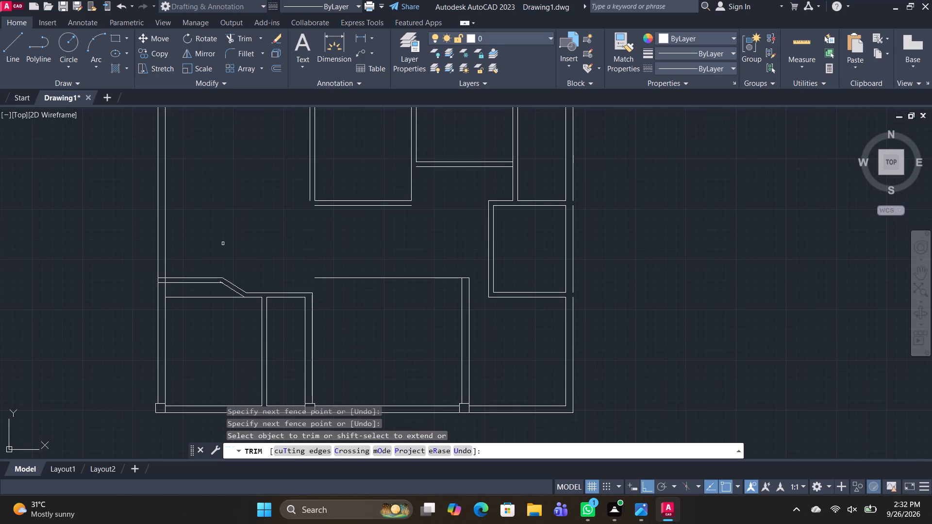
pyautogui.scroll(-1, 223, 244)
pyautogui.press('space')
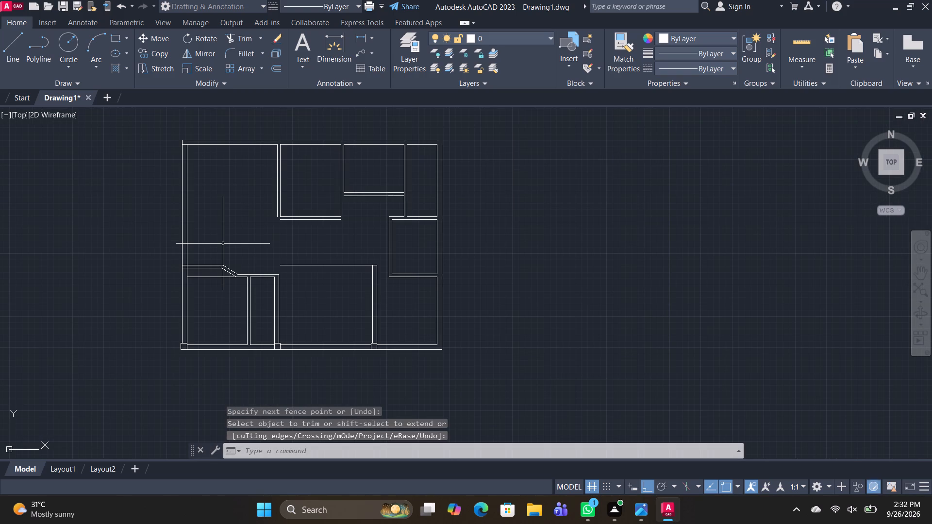
# Draw connected lines from the plan's outer upper-left corner, 4' to the left and 15' straight down.
pyautogui.write('L')
pyautogui.press('space')
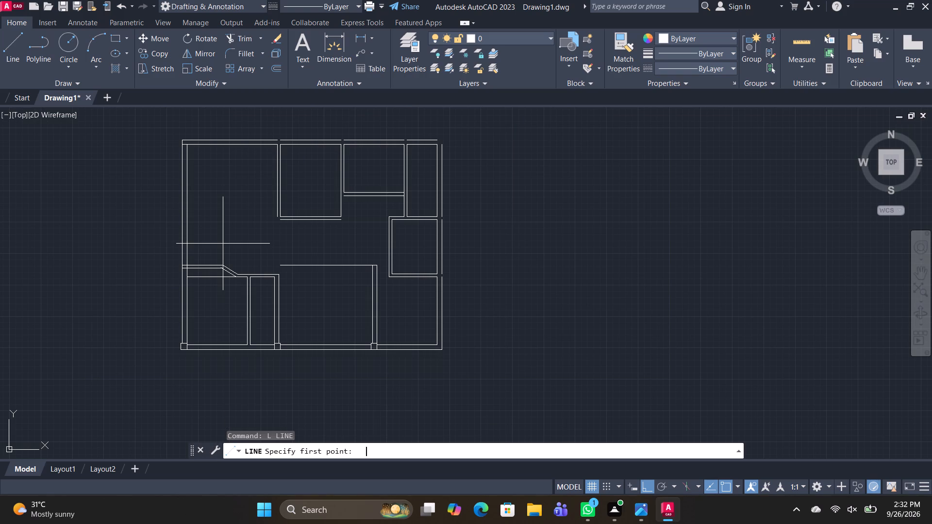
pyautogui.scroll(2, 188, 141)
pyautogui.click(174, 140)
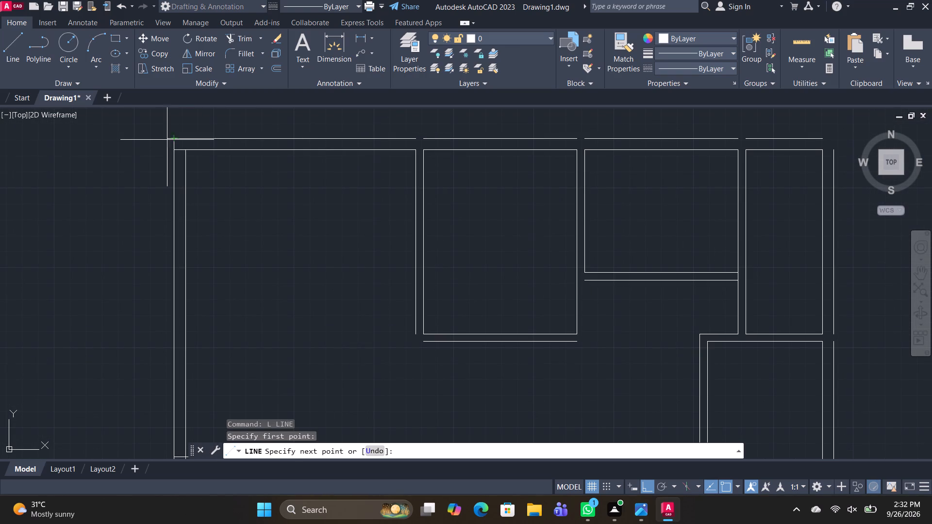
pyautogui.write("4'")
pyautogui.press('Return')
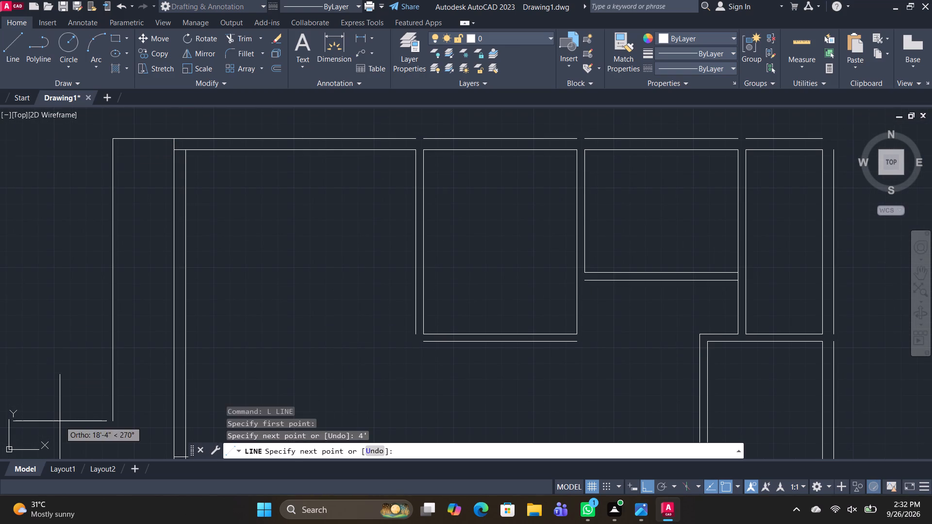
pyautogui.moveTo(58, 409); pyautogui.dragTo(78, 376, button='middle')
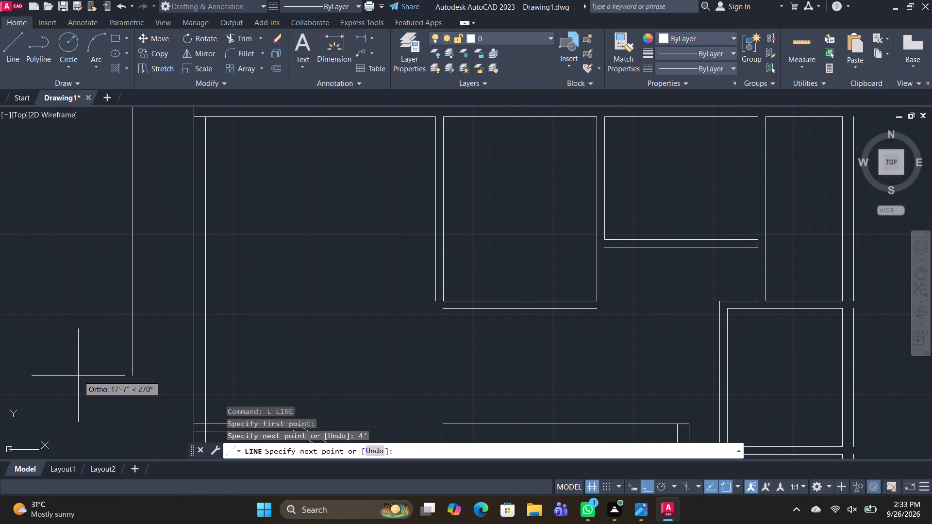
pyautogui.write("15'")
pyautogui.press('Return')
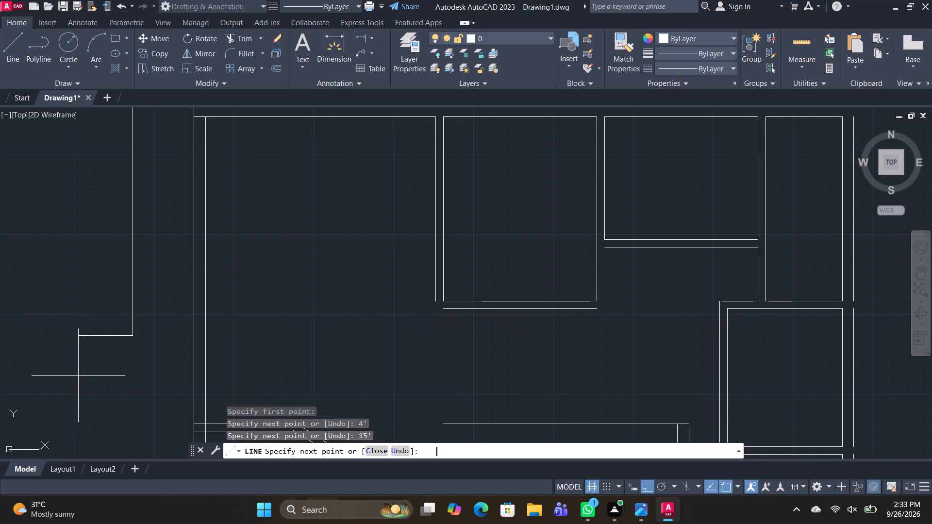
pyautogui.press('space')
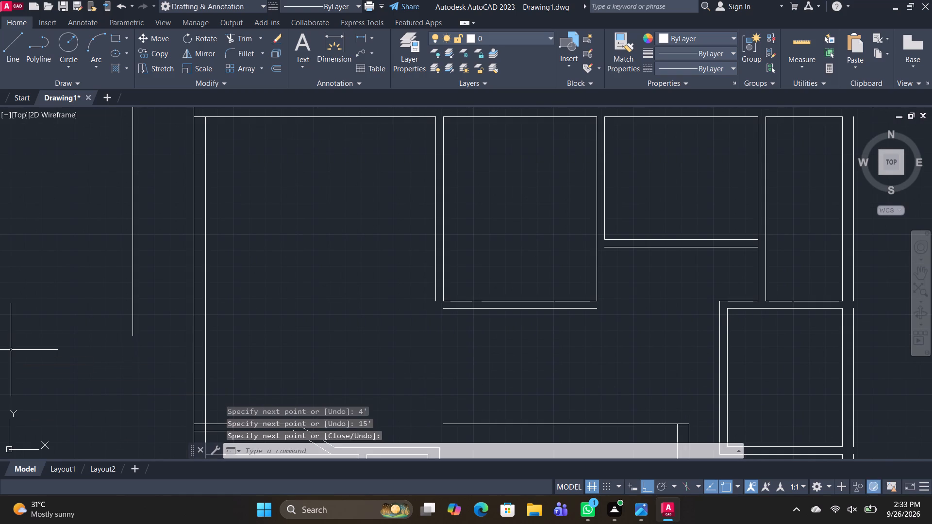
# Offset the new 15' vertical line 9" outward and the 4' top line 9" downward.
pyautogui.write('O 9"')
pyautogui.press('Return')
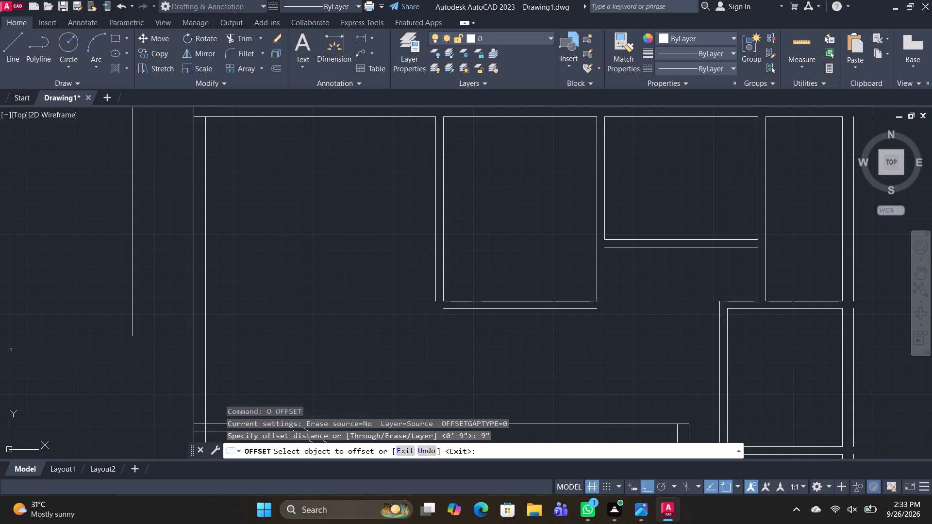
pyautogui.click(133, 295)
pyautogui.click(95, 298)
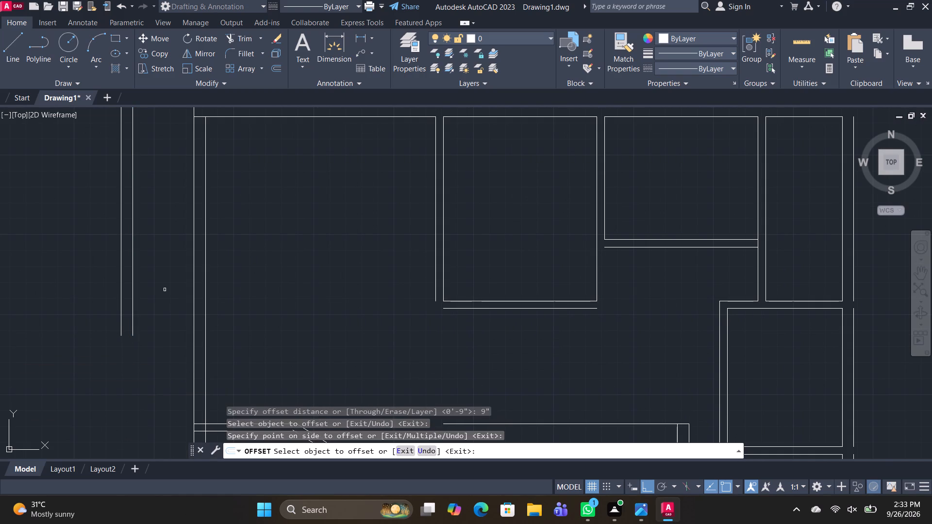
pyautogui.moveTo(163, 288); pyautogui.dragTo(182, 376, button='middle')
pyautogui.click(179, 195)
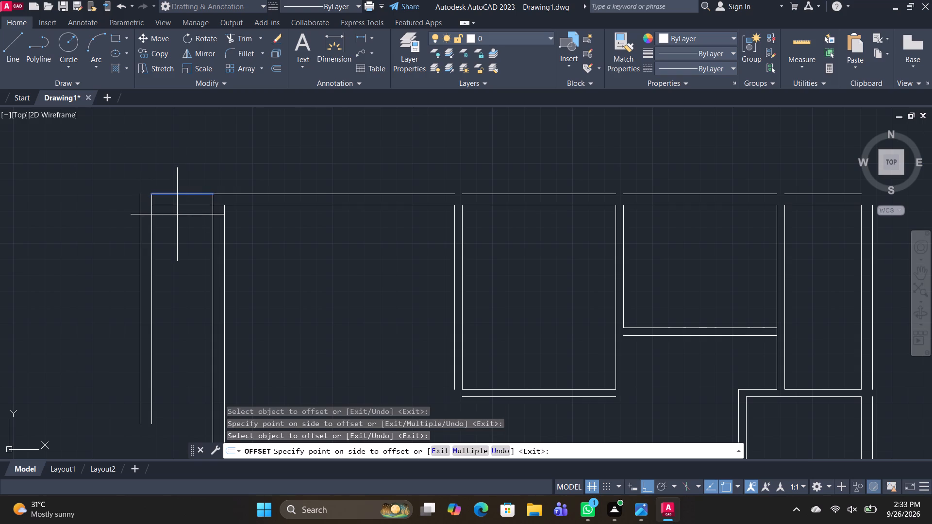
pyautogui.click(177, 214)
pyautogui.scroll(2, 157, 202)
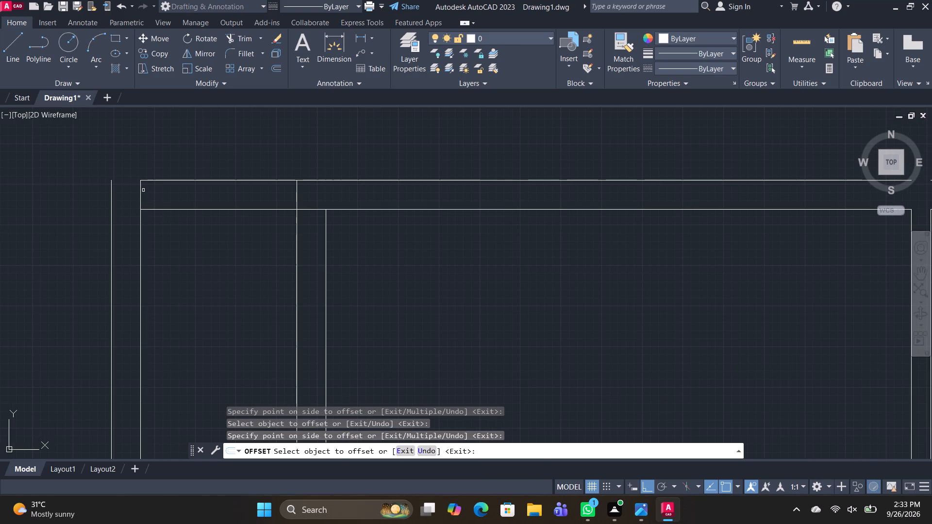
pyautogui.press('Escape')
# Extend and trim the new wall lines into a clean outer corner, and clear the crossing lines where they meet the large left room.
pyautogui.write('TR')
pyautogui.press('space')
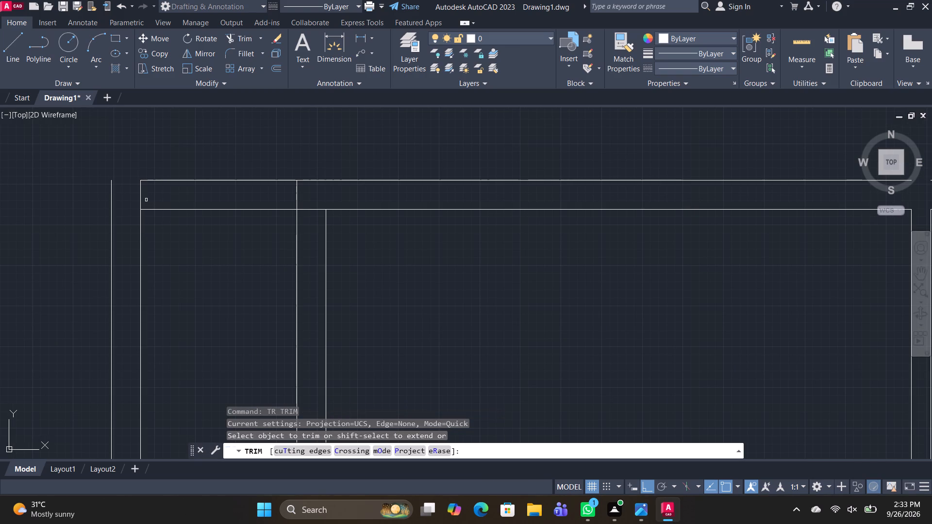
pyautogui.keyDown('shift'); pyautogui.click(150, 211); pyautogui.keyUp('shift')
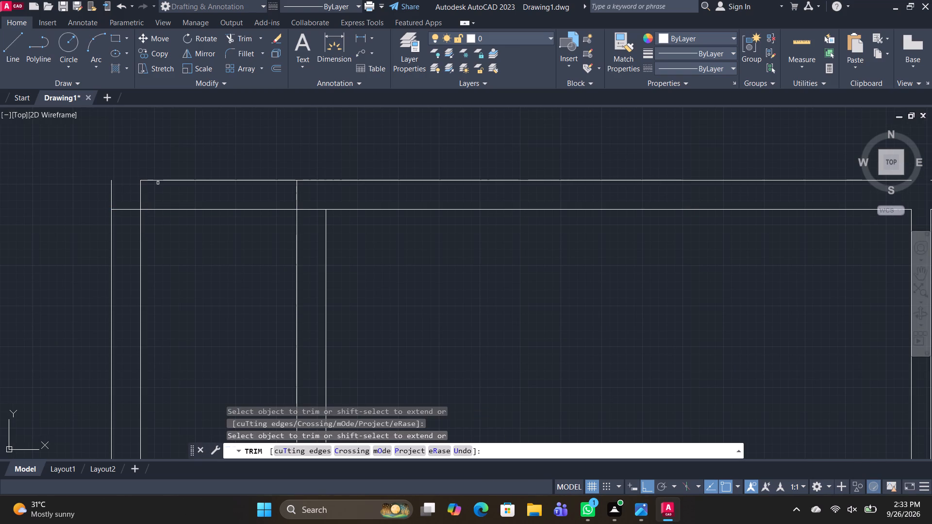
pyautogui.keyDown('shift'); pyautogui.click(154, 181); pyautogui.keyUp('shift')
pyautogui.moveTo(156, 190); pyautogui.dragTo(130, 217)
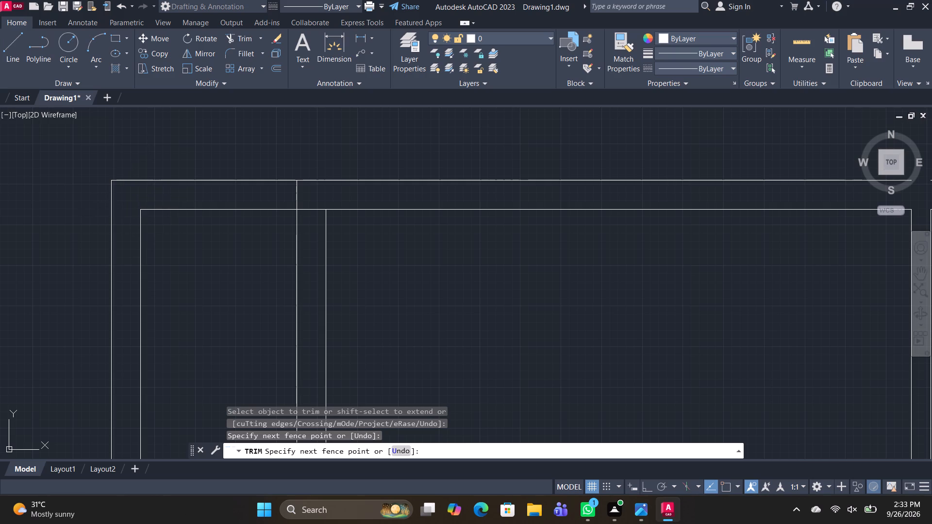
pyautogui.moveTo(269, 196); pyautogui.dragTo(318, 199)
pyautogui.moveTo(301, 202); pyautogui.dragTo(318, 252)
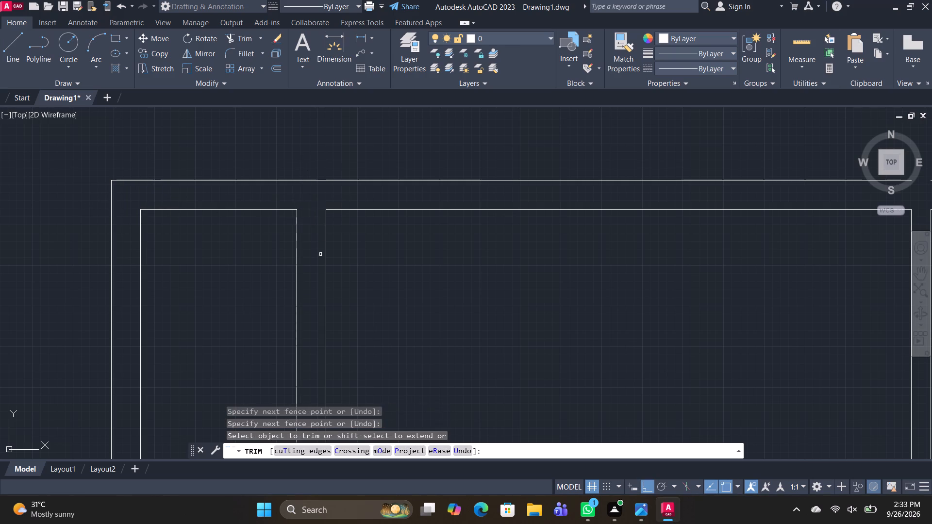
pyautogui.scroll(-3, 320, 255)
pyautogui.moveTo(381, 296); pyautogui.dragTo(314, 178, button='middle')
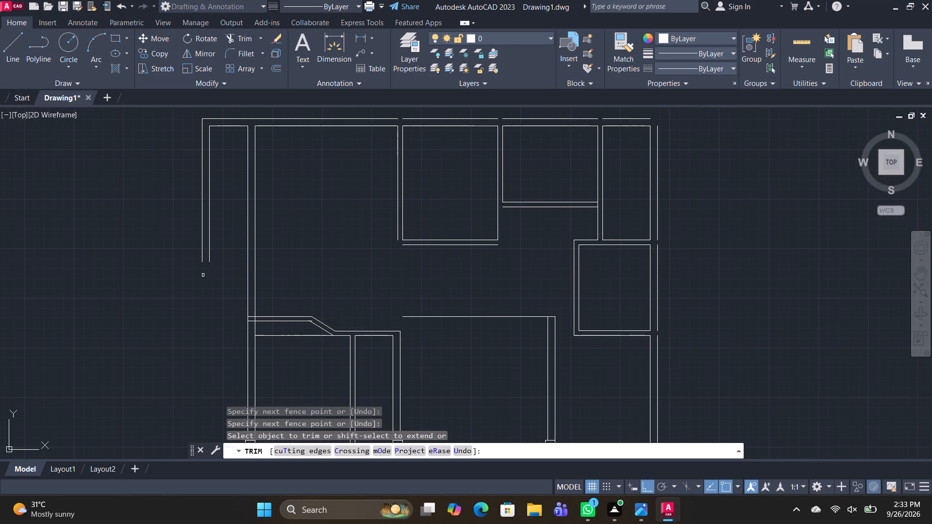
pyautogui.press('Escape')
# Close the open bottom end of the projecting 15' wall with a short line between its two faces.
pyautogui.press('l')
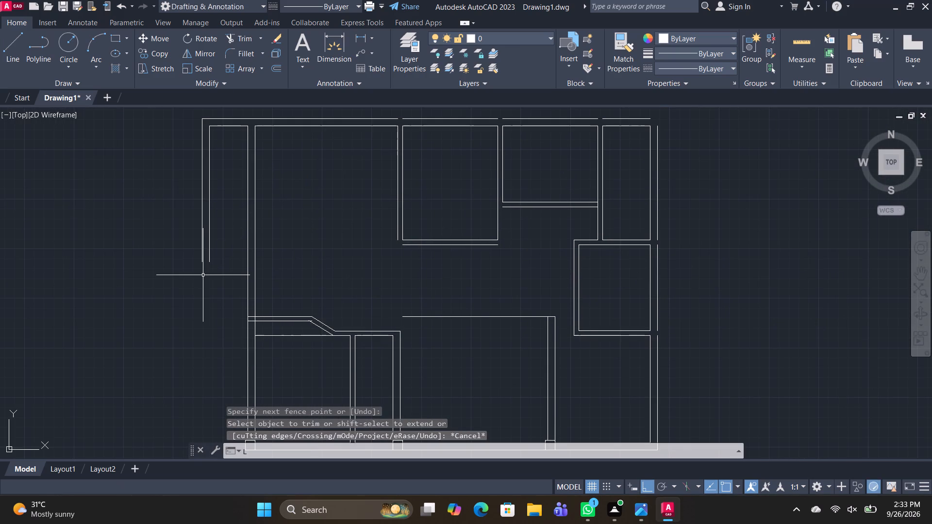
pyautogui.press('space')
pyautogui.scroll(2, 211, 261)
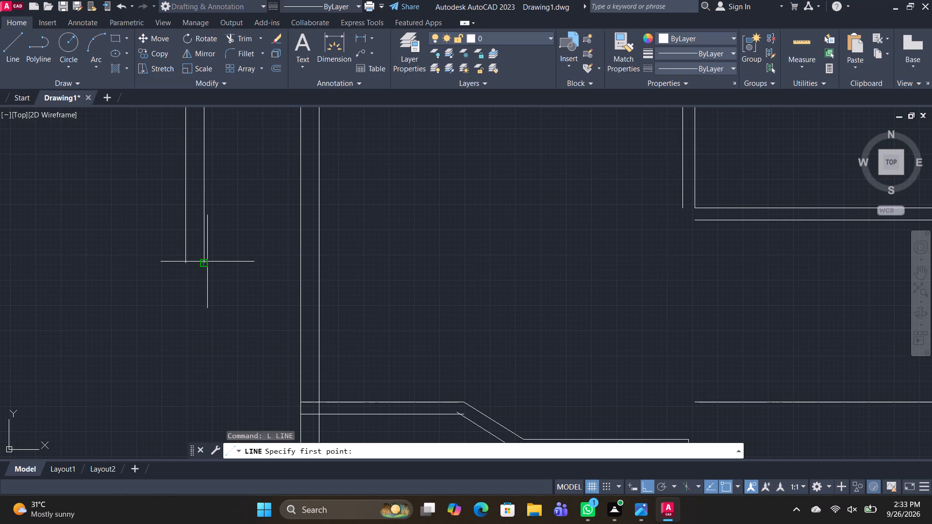
pyautogui.click(206, 262)
pyautogui.click(186, 262)
pyautogui.press('space')
# Trim the crossing lines where the large left room's bottom wall meets the left outer wall to open the junction.
pyautogui.scroll(-4, 229, 278)
pyautogui.moveTo(294, 279); pyautogui.dragTo(289, 276, button='middle')
pyautogui.scroll(1, 291, 277)
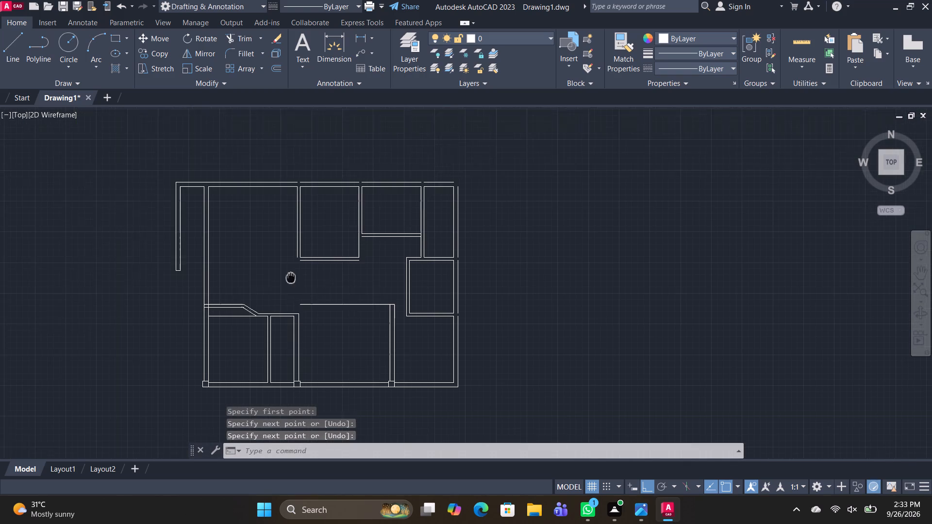
pyautogui.moveTo(289, 276); pyautogui.dragTo(289, 275, button='middle')
pyautogui.press('Escape')
pyautogui.write('TR')
pyautogui.press('space')
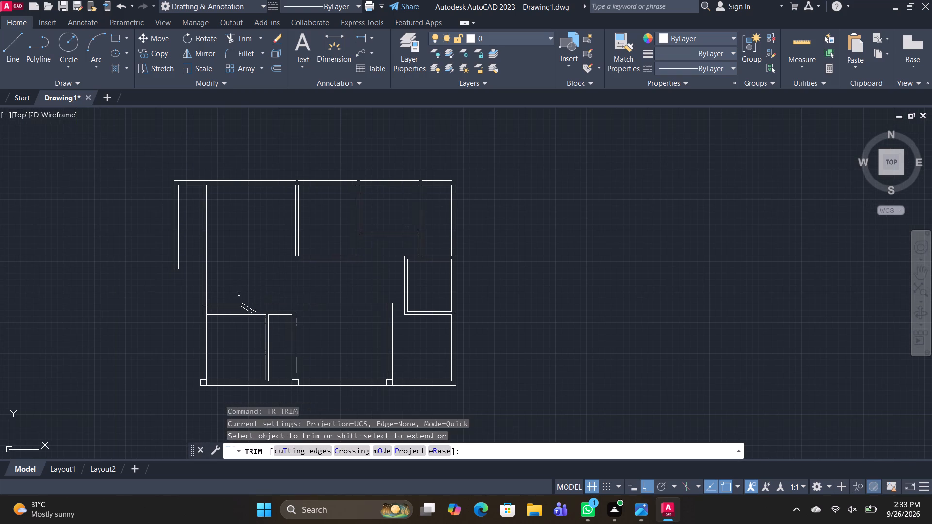
pyautogui.scroll(3, 234, 295)
pyautogui.moveTo(182, 325); pyautogui.dragTo(250, 212, button='middle')
pyautogui.scroll(2, 147, 228)
pyautogui.moveTo(222, 178); pyautogui.dragTo(226, 249)
pyautogui.moveTo(226, 226); pyautogui.dragTo(257, 223)
pyautogui.scroll(-2, 343, 278)
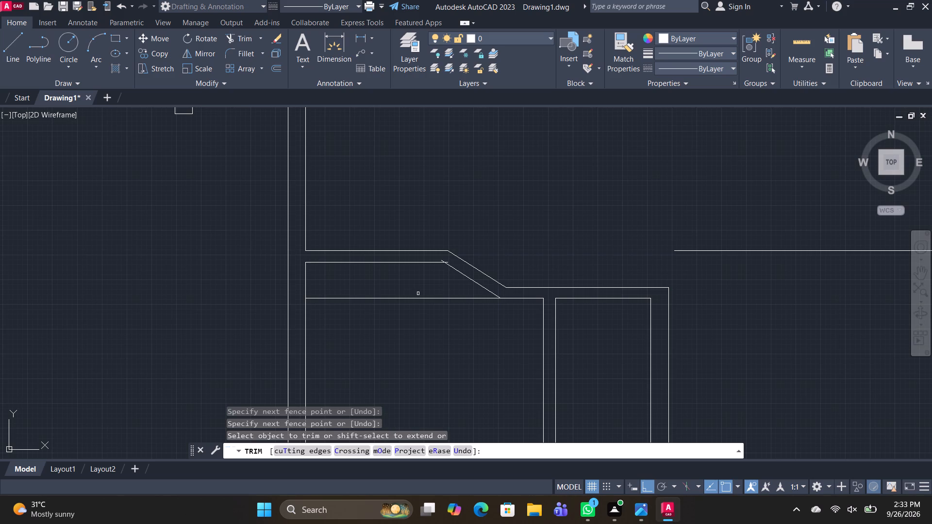
# Replace the lower-left room's top line by extending the narrow room's top line leftward and trimming it at the diagonal's lower end.
pyautogui.moveTo(417, 290); pyautogui.dragTo(417, 326)
pyautogui.keyDown('shift'); pyautogui.click(564, 297); pyautogui.keyUp('shift')
pyautogui.keyDown('shift'); pyautogui.click(557, 299); pyautogui.keyUp('shift')
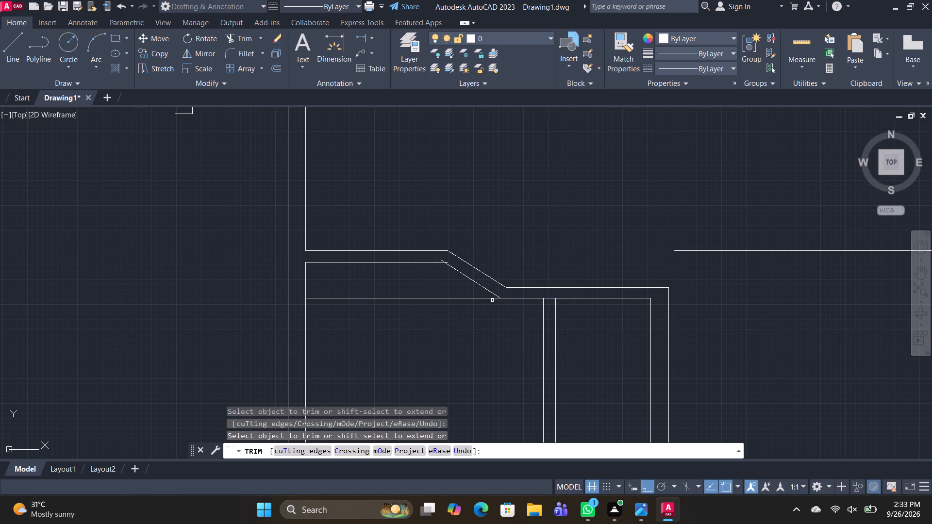
pyautogui.keyDown('shift'); pyautogui.scroll(3, 486, 300); pyautogui.keyUp('shift')
pyautogui.keyDown('shift'); pyautogui.click(513, 280); pyautogui.keyUp('shift')
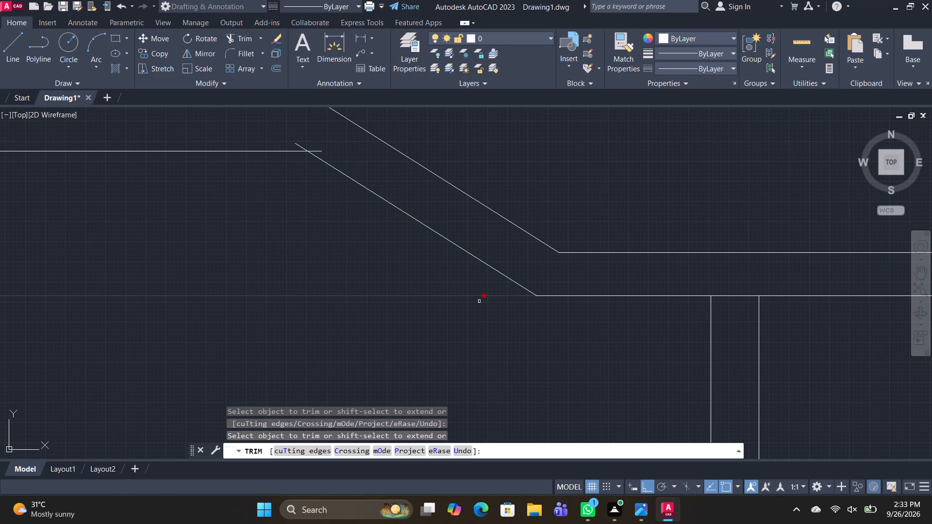
pyautogui.click(476, 295)
# Trim the overshooting ends where the lower diagonal line meets the large left room's lower wall line.
pyautogui.scroll(-3, 476, 301)
pyautogui.scroll(2, 437, 260)
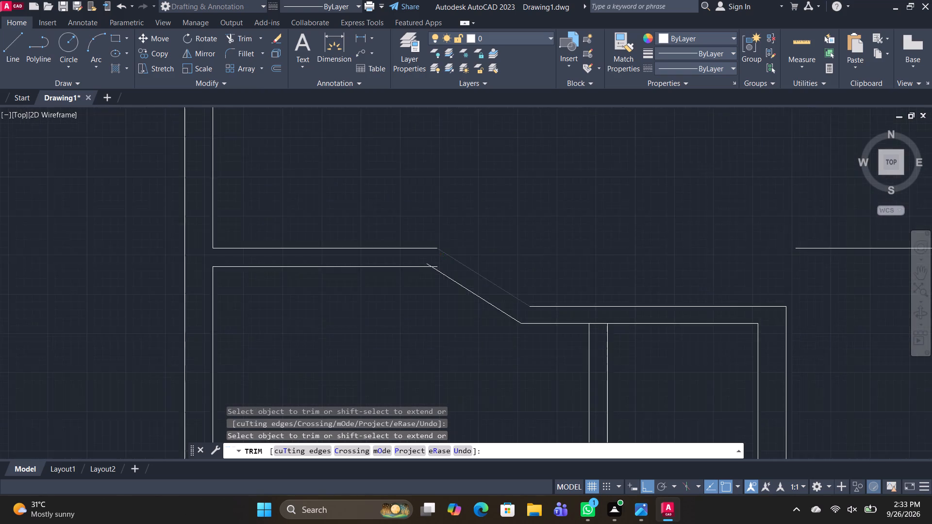
pyautogui.scroll(5, 436, 264)
pyautogui.moveTo(392, 315); pyautogui.dragTo(276, 288)
pyautogui.moveTo(266, 291); pyautogui.dragTo(341, 288)
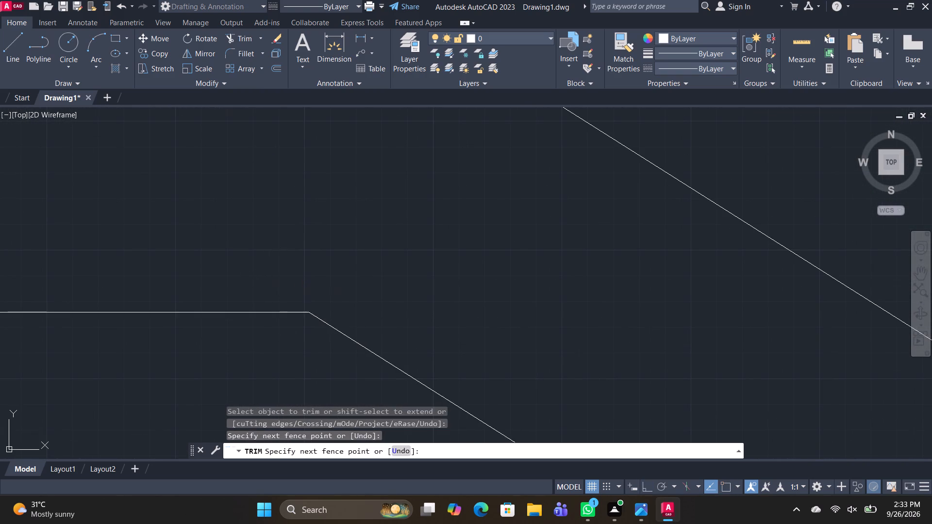
pyautogui.scroll(-7, 385, 283)
pyautogui.moveTo(526, 324); pyautogui.dragTo(310, 250, button='middle')
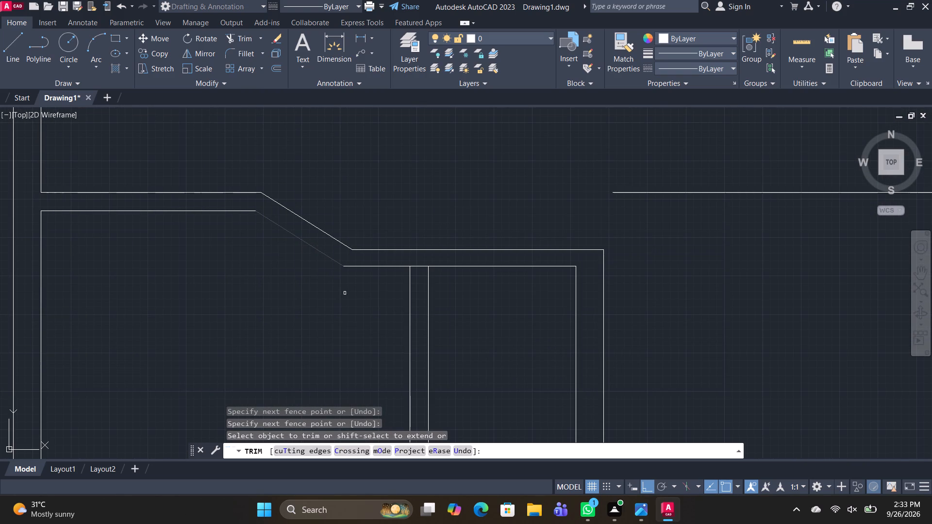
# Undo the last trim of the lower diagonal and trim only its overshooting upper end at the lower wall line.
pyautogui.hotkey('ctrl', 'z')
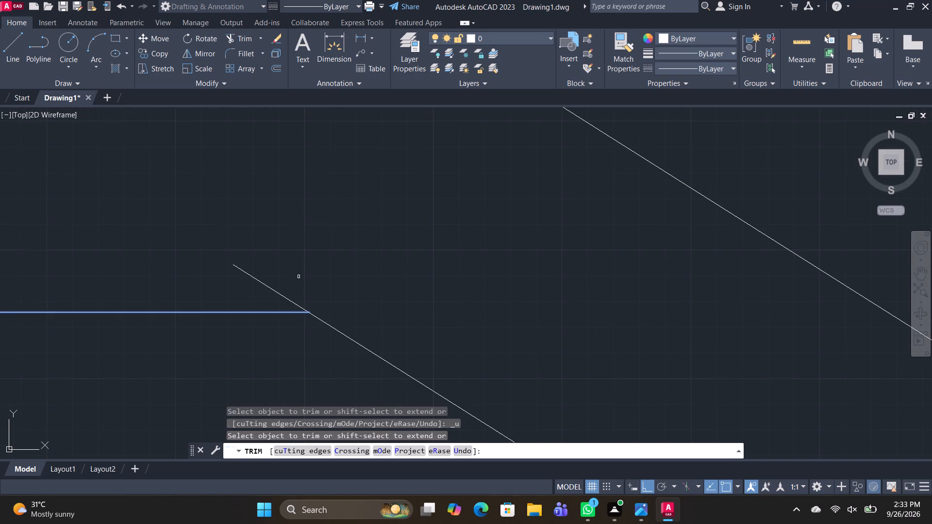
pyautogui.moveTo(295, 271); pyautogui.dragTo(251, 284)
pyautogui.scroll(-4, 338, 268)
pyautogui.moveTo(395, 359); pyautogui.dragTo(276, 221, button='middle')
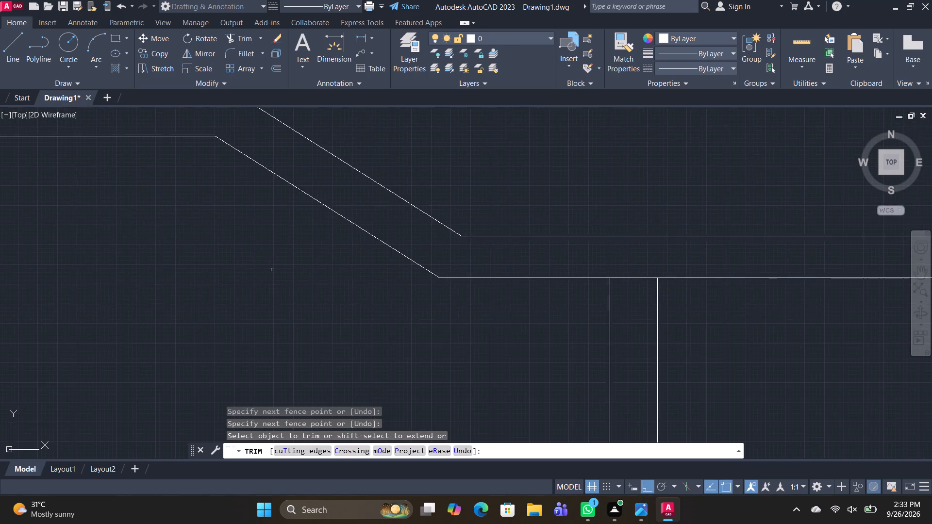
# Trim the wall line between the two faces of the partition separating the lower-left room and the narrow room, opening the junction.
pyautogui.scroll(-3, 273, 277)
pyautogui.scroll(1, 358, 291)
pyautogui.moveTo(362, 272); pyautogui.dragTo(362, 281)
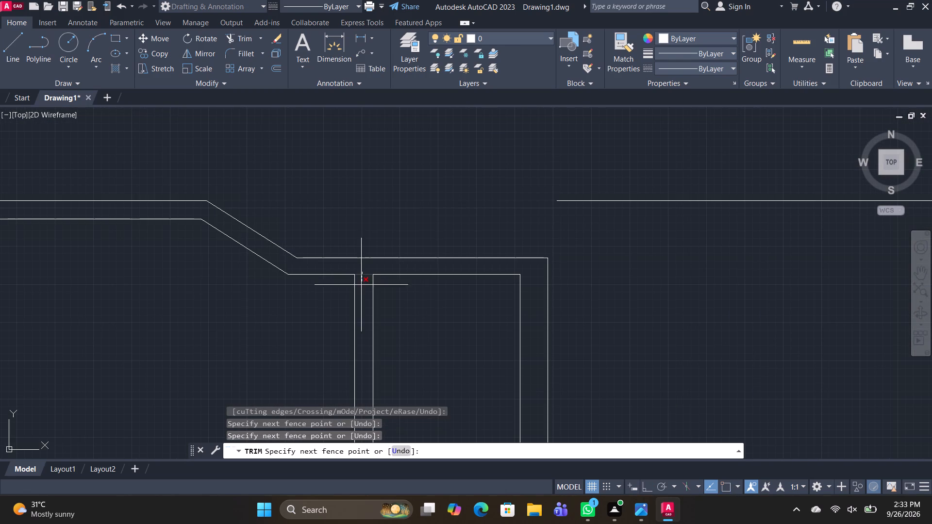
pyautogui.scroll(-3, 363, 293)
pyautogui.scroll(2, 366, 308)
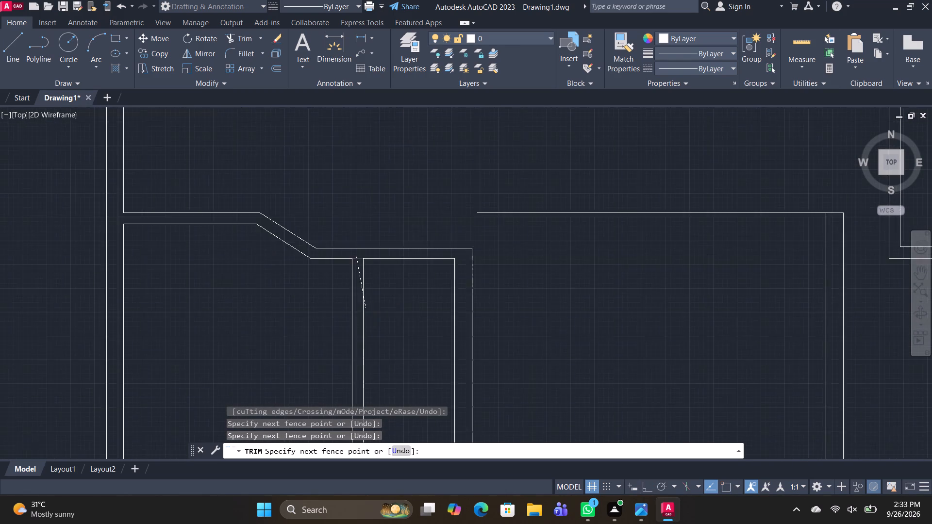
pyautogui.scroll(1, 366, 308)
pyautogui.click(355, 315)
# Offset the lower-middle room's top line 6" upward to give the wall its second face.
pyautogui.scroll(-4, 412, 312)
pyautogui.moveTo(420, 341); pyautogui.dragTo(392, 273, button='middle')
pyautogui.scroll(2, 382, 301)
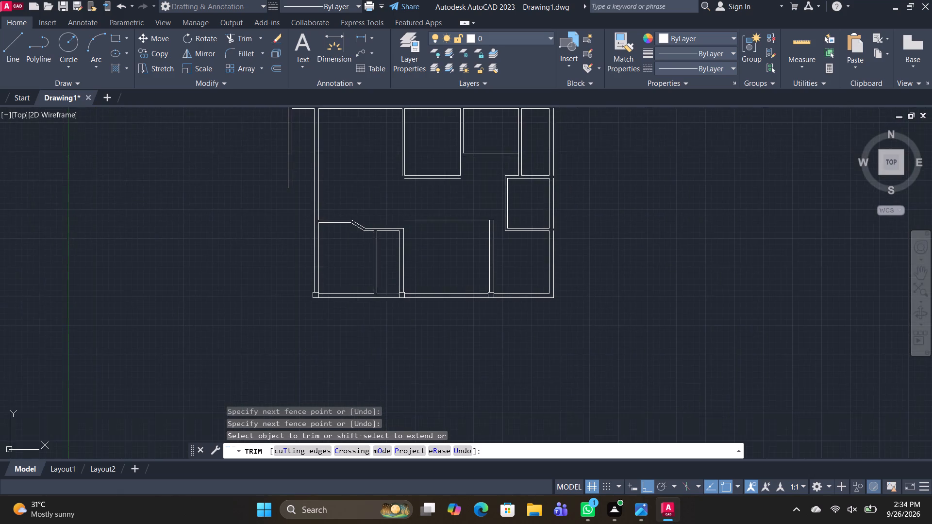
pyautogui.scroll(2, 382, 301)
pyautogui.scroll(-2, 439, 285)
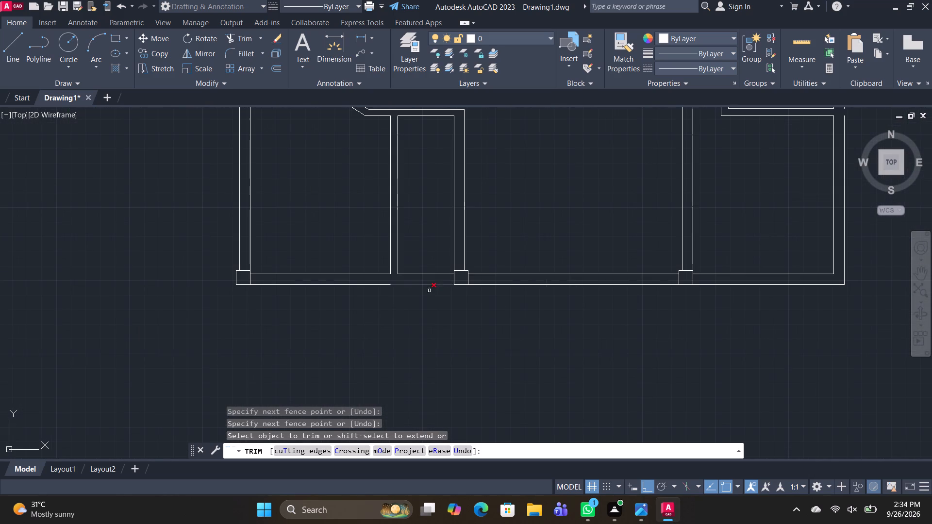
pyautogui.moveTo(335, 343); pyautogui.dragTo(201, 457, button='middle')
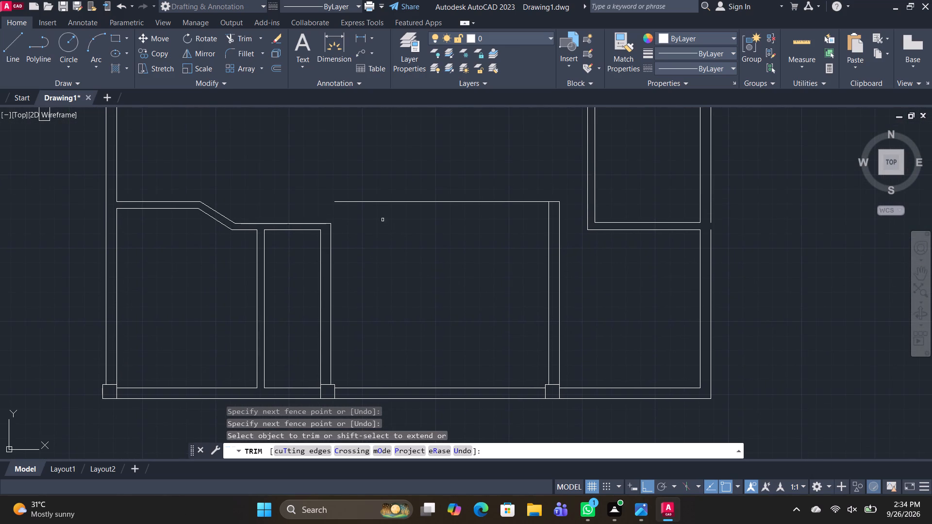
pyautogui.scroll(2, 360, 208)
pyautogui.press('space')
pyautogui.press('space')
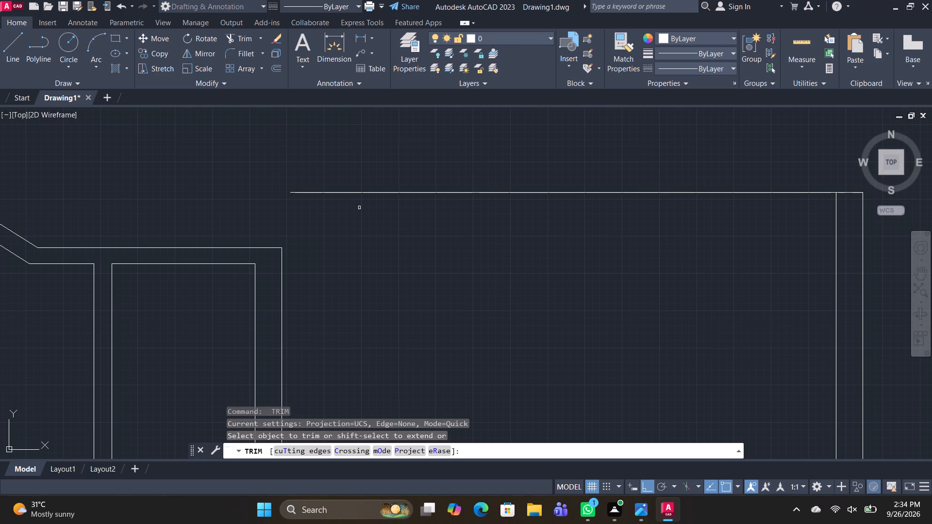
pyautogui.press('Escape')
pyautogui.write('O')
pyautogui.press('space')
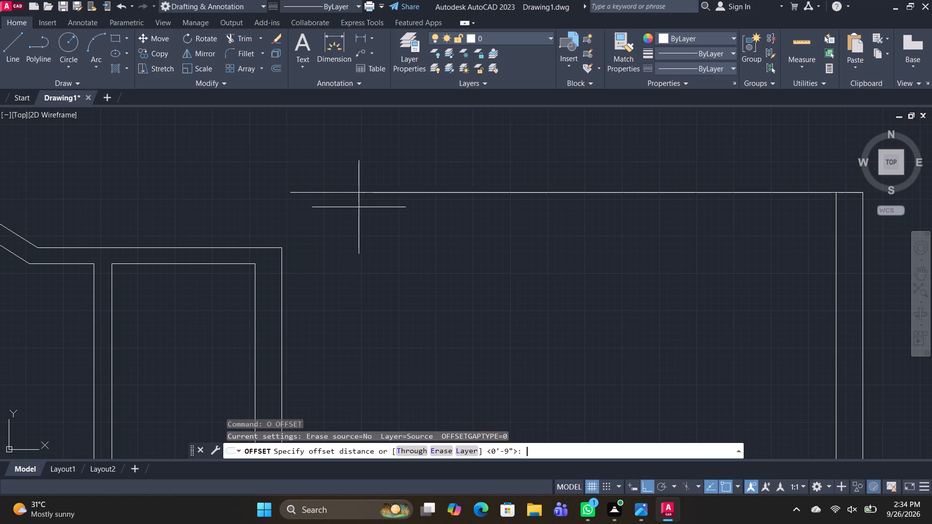
pyautogui.write('6"')
pyautogui.press('Return')
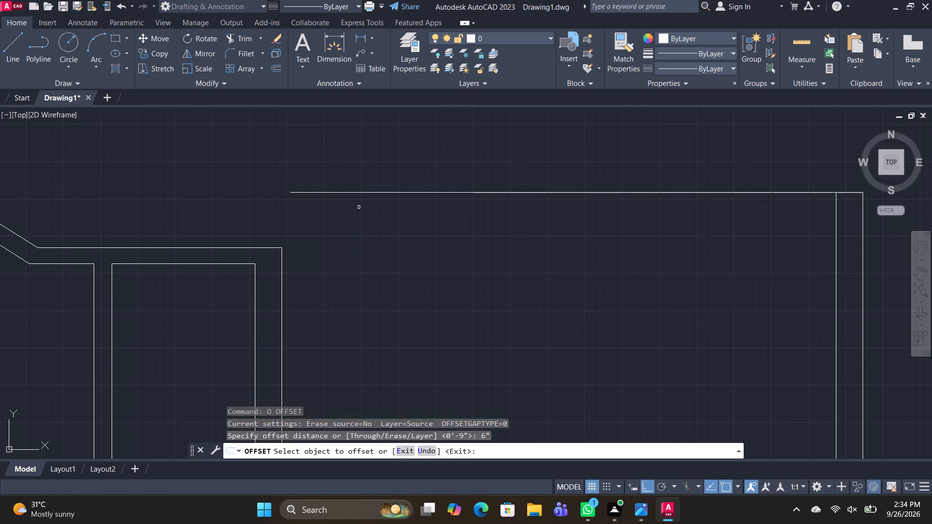
pyautogui.click(362, 192)
pyautogui.click(352, 171)
pyautogui.press('space')
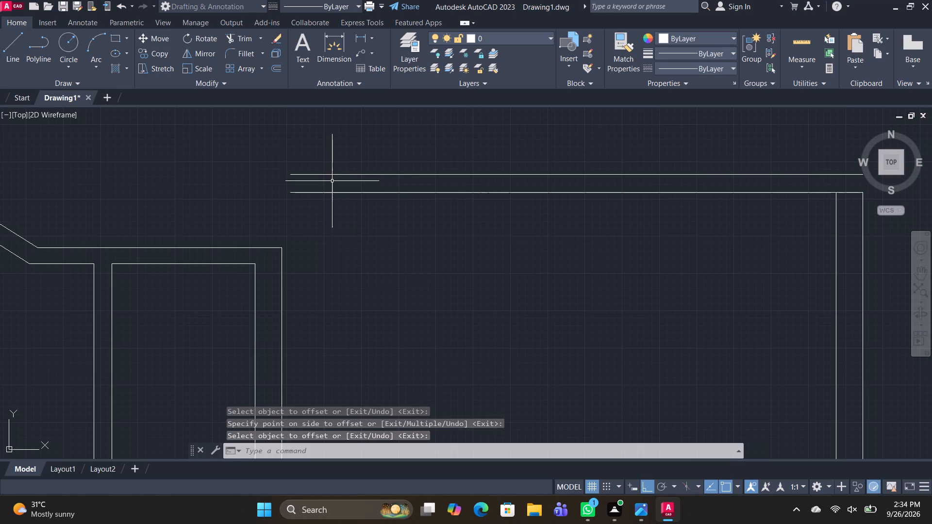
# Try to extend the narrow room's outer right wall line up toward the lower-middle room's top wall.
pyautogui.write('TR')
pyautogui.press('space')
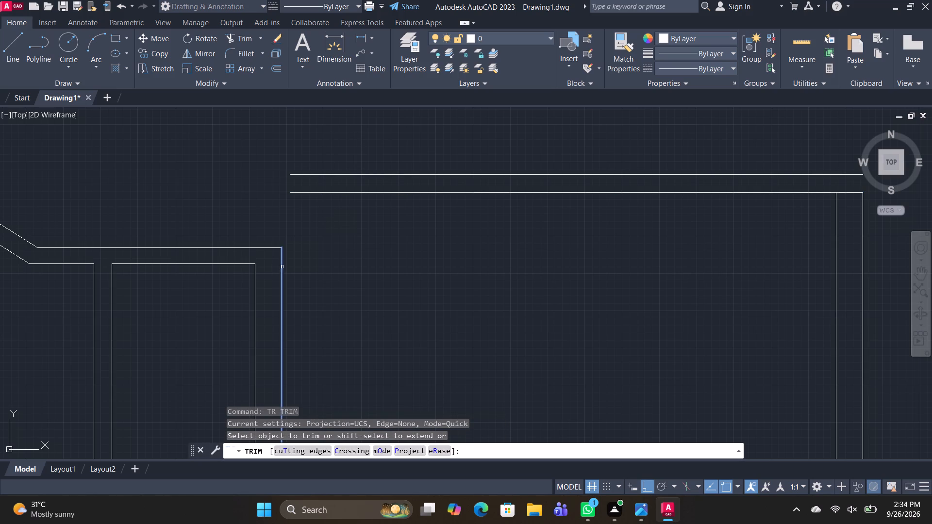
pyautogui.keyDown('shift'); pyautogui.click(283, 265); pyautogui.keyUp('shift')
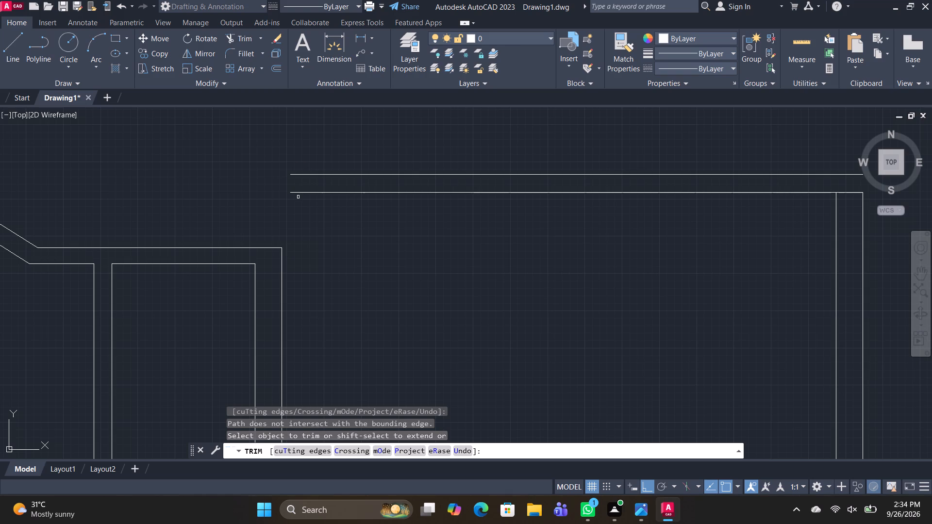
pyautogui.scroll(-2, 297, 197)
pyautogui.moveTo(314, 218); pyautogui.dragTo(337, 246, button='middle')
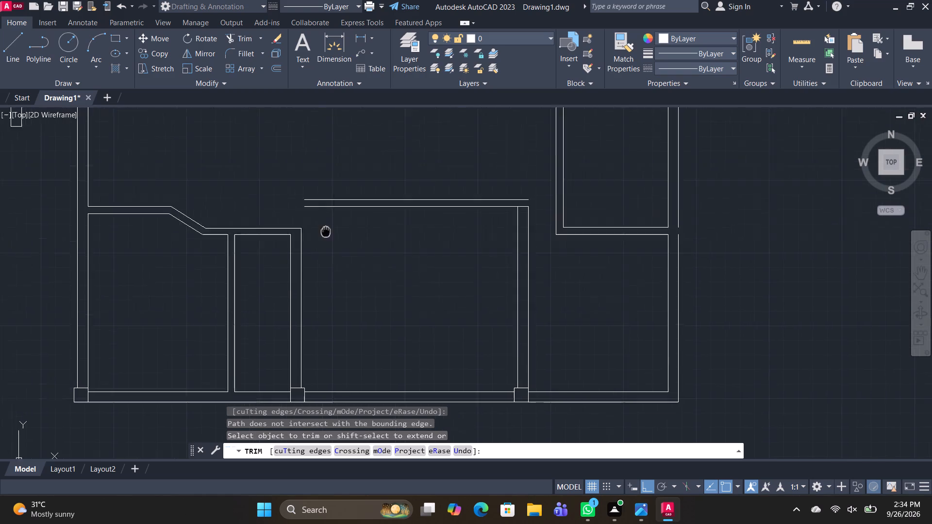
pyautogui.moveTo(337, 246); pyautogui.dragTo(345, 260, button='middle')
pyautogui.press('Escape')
# Draw a horizontal line about 1'-9" leftward from the left end of the lower-middle room's inner top line.
pyautogui.press('l')
pyautogui.press('space')
pyautogui.scroll(3, 317, 260)
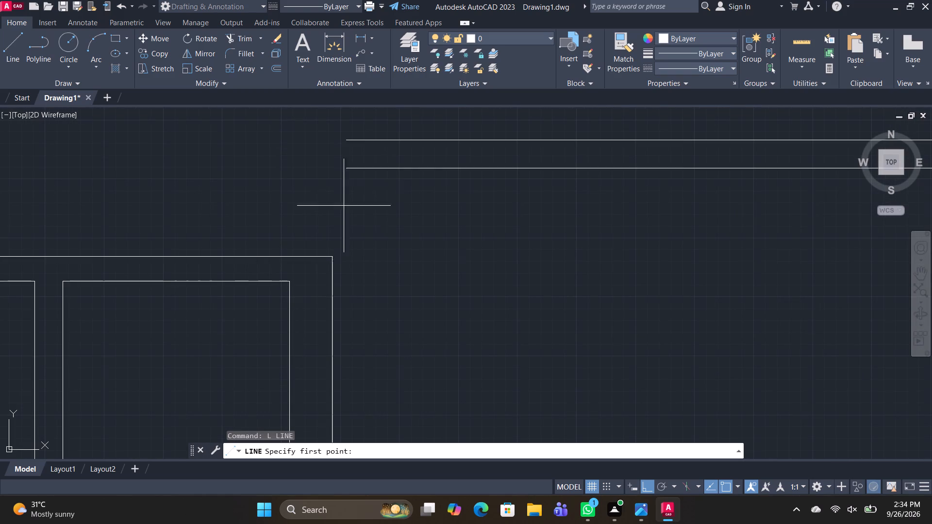
pyautogui.click(340, 170)
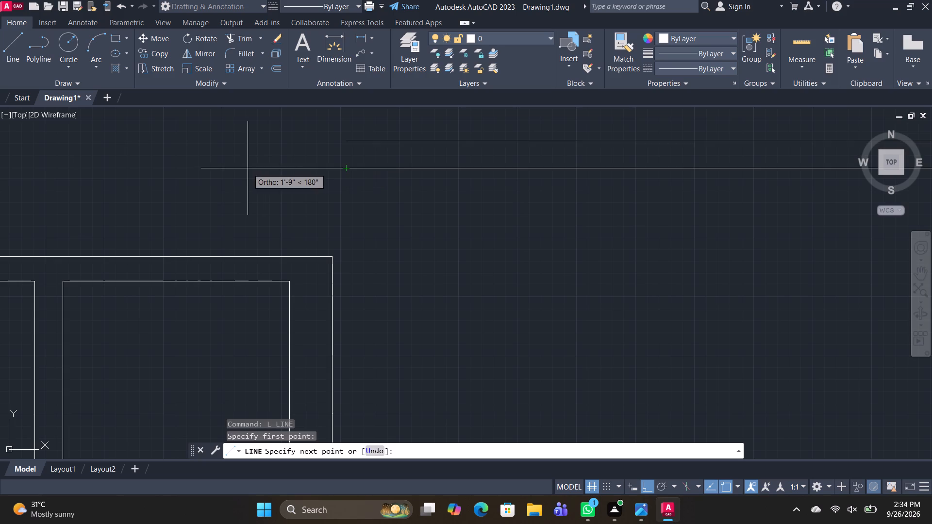
pyautogui.click(247, 169)
pyautogui.press('space')
# Extend the wall line shared by the narrow and lower-middle rooms up to the lower-middle room's inner top line.
pyautogui.write('TR')
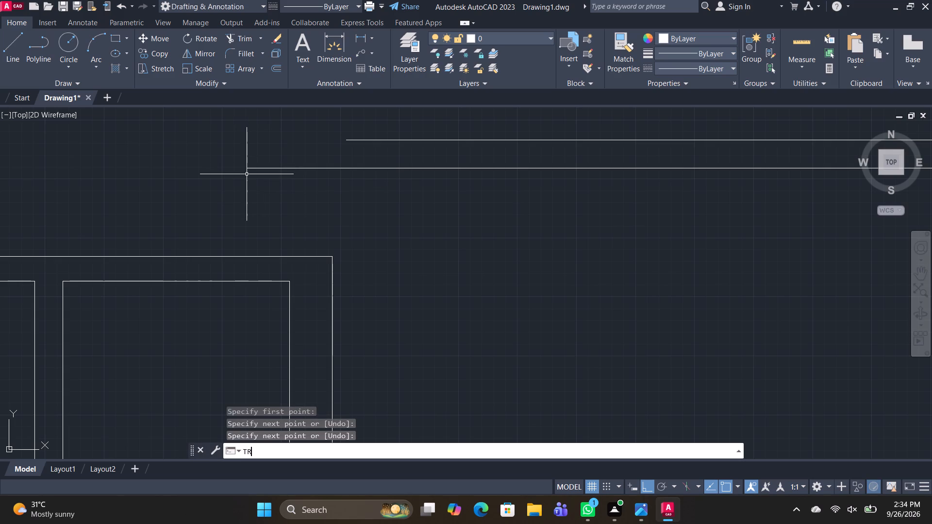
pyautogui.press('space')
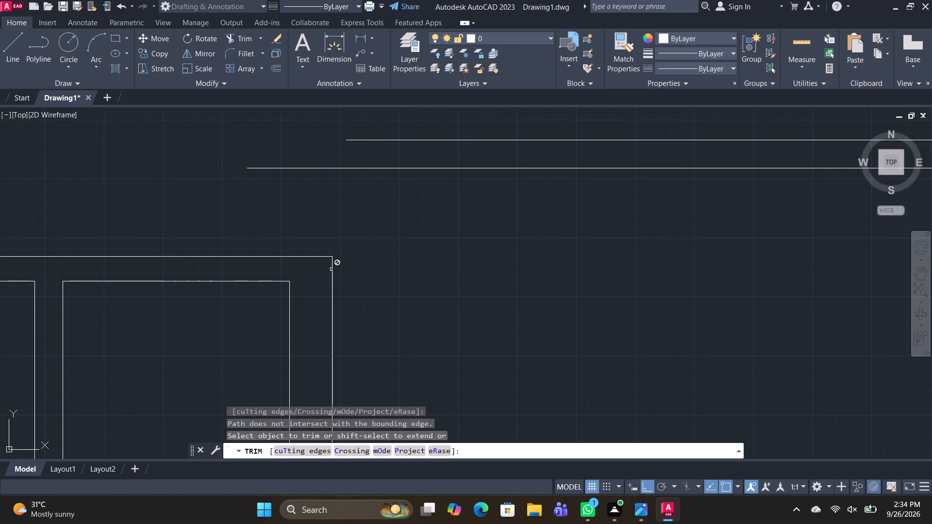
pyautogui.keyDown('shift'); pyautogui.click(331, 261); pyautogui.keyUp('shift')
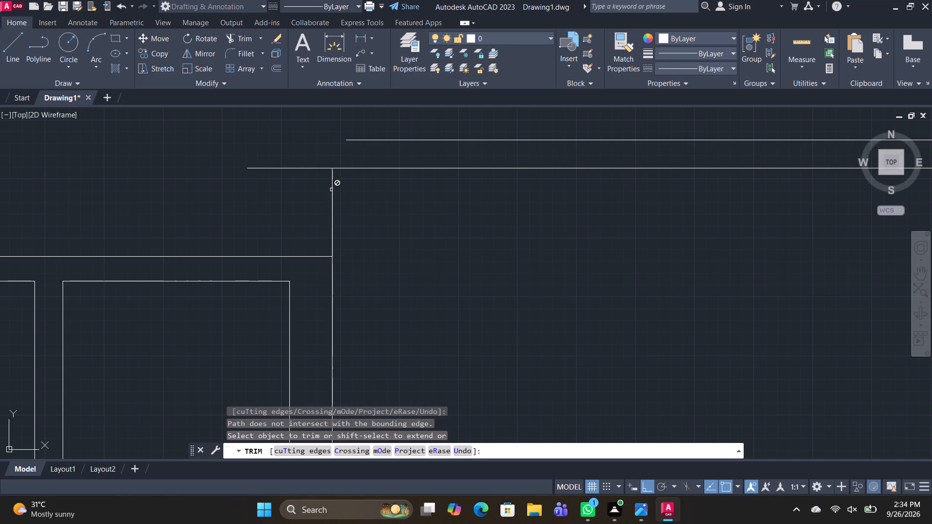
pyautogui.moveTo(354, 149); pyautogui.dragTo(406, 315, button='middle')
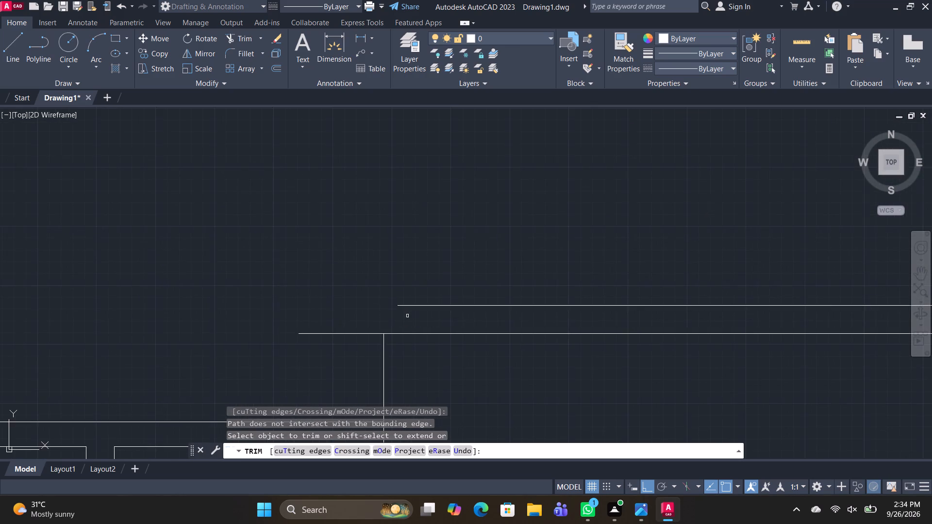
pyautogui.scroll(-3, 408, 316)
pyautogui.press('Escape')
# Form the lower-middle room's upper-left corner by extending its outer top and left lines to meet and trimming the leftover ends.
pyautogui.write('TR')
pyautogui.press('space')
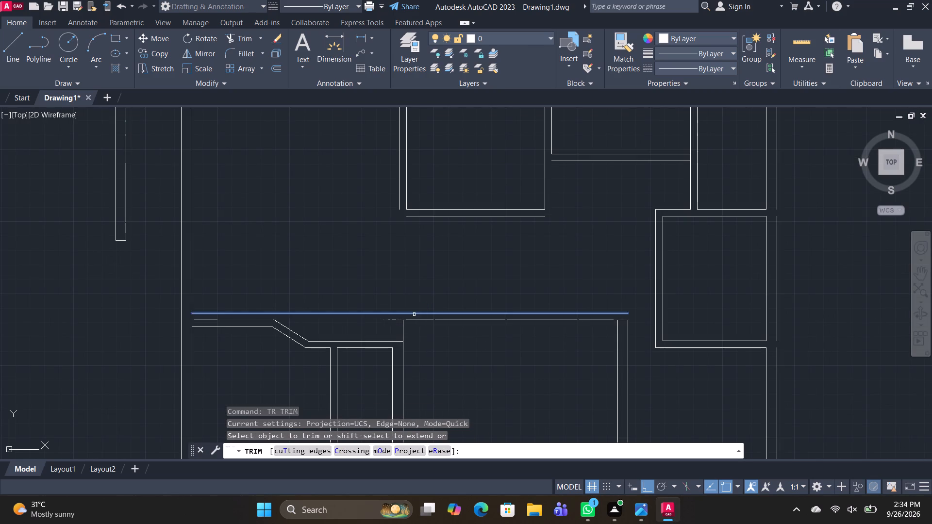
pyautogui.keyDown('shift'); pyautogui.click(414, 314); pyautogui.keyUp('shift')
pyautogui.keyDown('shift'); pyautogui.click(403, 332); pyautogui.keyUp('shift')
pyautogui.scroll(2, 392, 320)
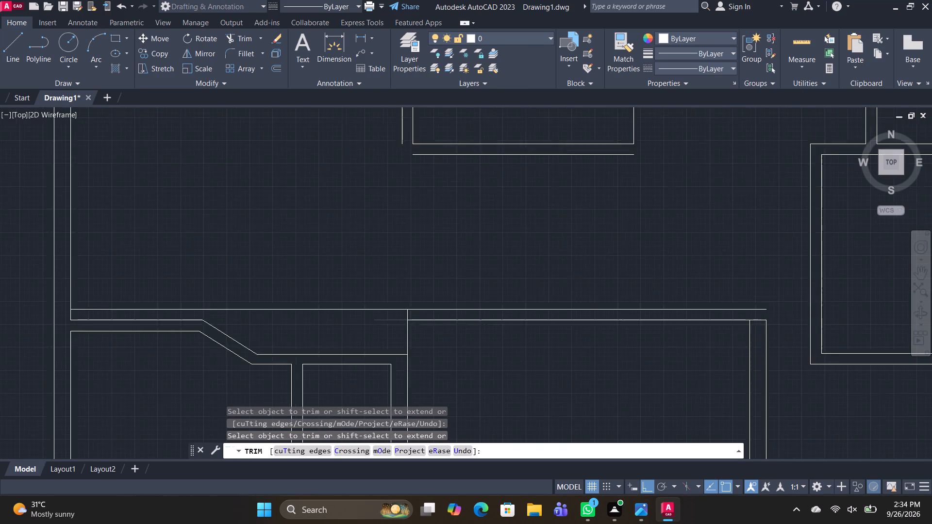
pyautogui.click(393, 324)
pyautogui.moveTo(398, 302); pyautogui.dragTo(399, 268)
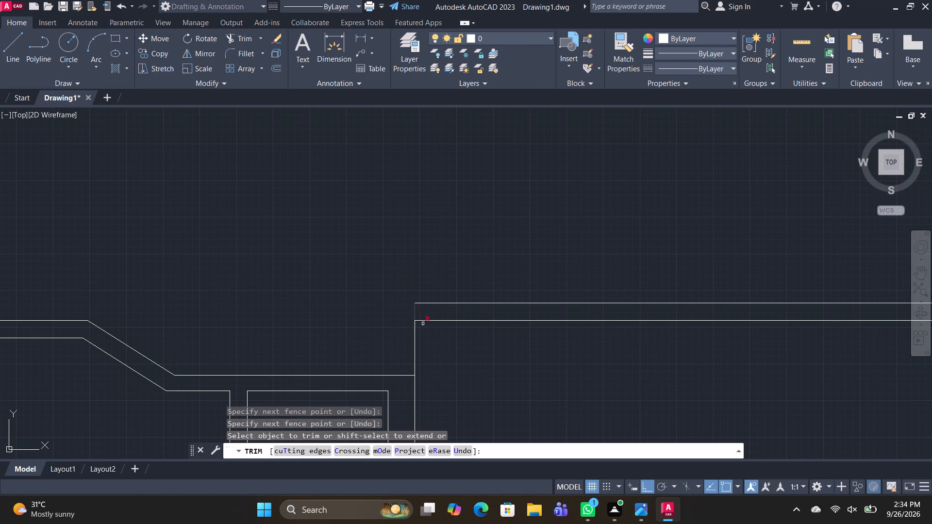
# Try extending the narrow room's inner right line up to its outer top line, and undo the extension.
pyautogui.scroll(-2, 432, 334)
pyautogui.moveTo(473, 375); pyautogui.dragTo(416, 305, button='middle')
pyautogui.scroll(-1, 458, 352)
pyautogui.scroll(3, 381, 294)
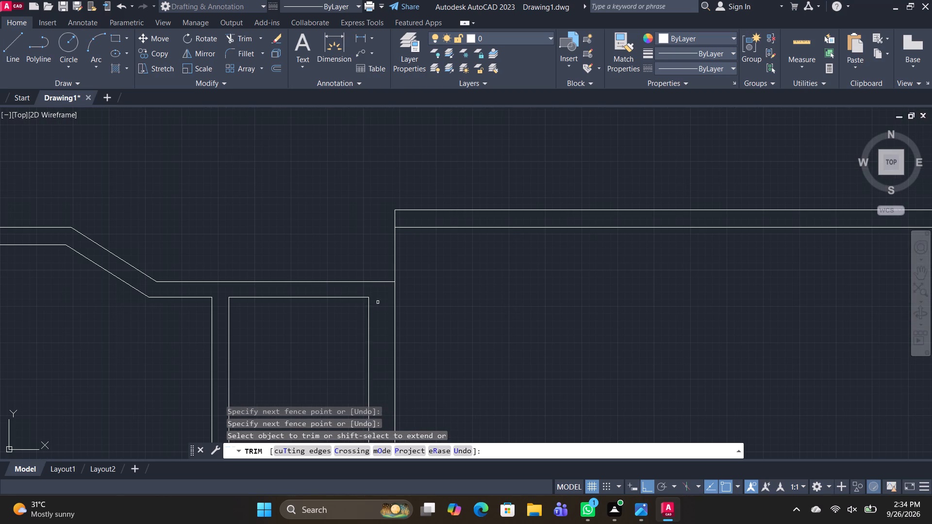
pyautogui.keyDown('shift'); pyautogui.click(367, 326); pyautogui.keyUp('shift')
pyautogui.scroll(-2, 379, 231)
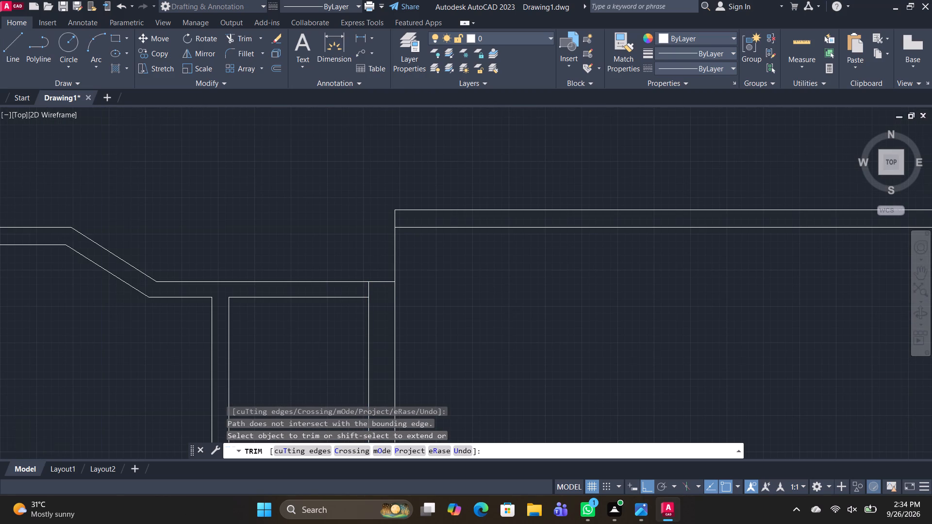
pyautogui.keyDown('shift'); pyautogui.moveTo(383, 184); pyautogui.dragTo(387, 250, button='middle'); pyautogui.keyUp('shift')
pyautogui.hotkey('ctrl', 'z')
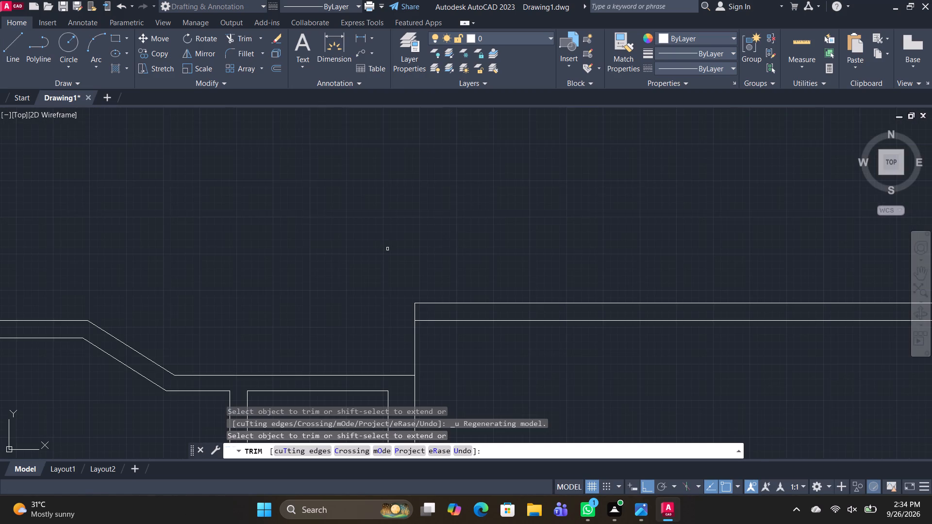
# Close the upper-middle room's lower-right outer corner by extending both outer wall lines, trimming the overshoot and opening the adjoining wall junction.
pyautogui.scroll(-5, 418, 230)
pyautogui.scroll(5, 412, 214)
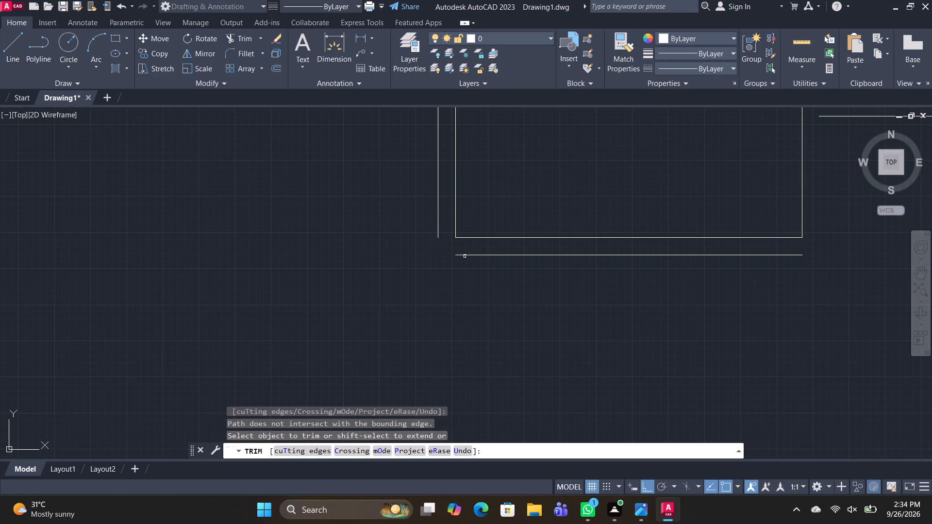
pyautogui.scroll(-4, 465, 255)
pyautogui.scroll(3, 512, 262)
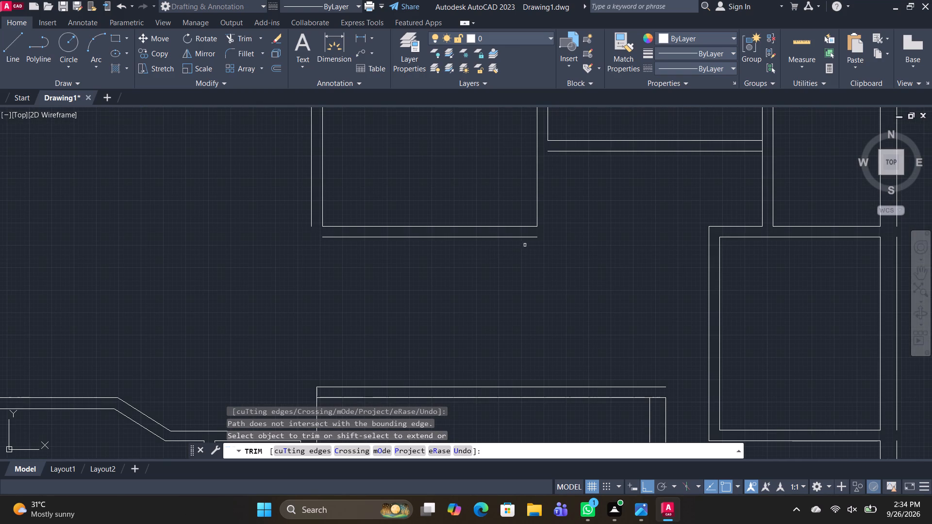
pyautogui.keyDown('shift'); pyautogui.click(536, 237); pyautogui.keyUp('shift')
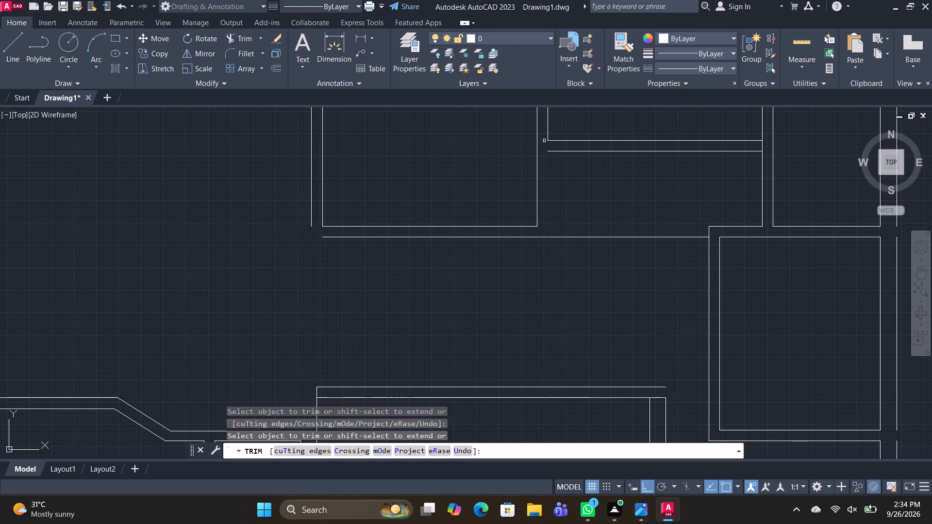
pyautogui.keyDown('shift'); pyautogui.click(548, 134); pyautogui.keyUp('shift')
pyautogui.keyDown('shift'); pyautogui.click(548, 134); pyautogui.keyUp('shift')
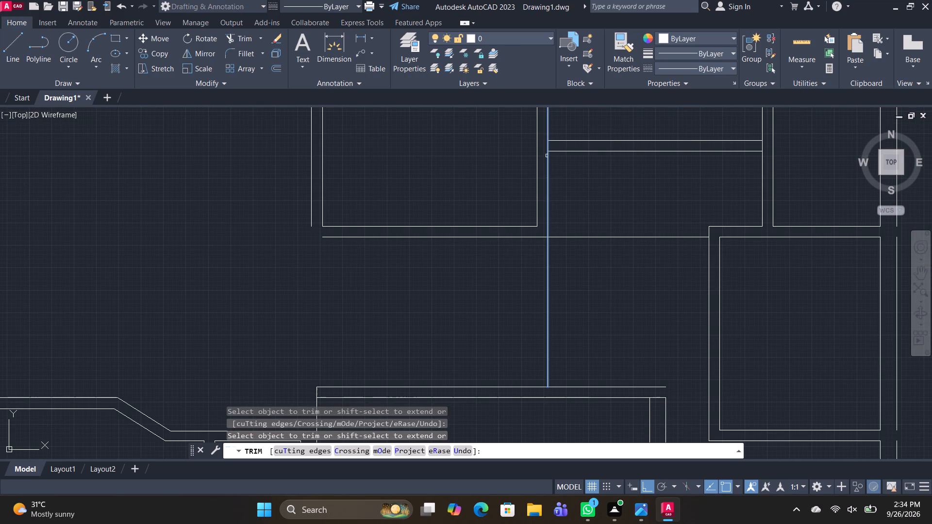
pyautogui.click(548, 147)
pyautogui.moveTo(578, 222); pyautogui.dragTo(568, 267)
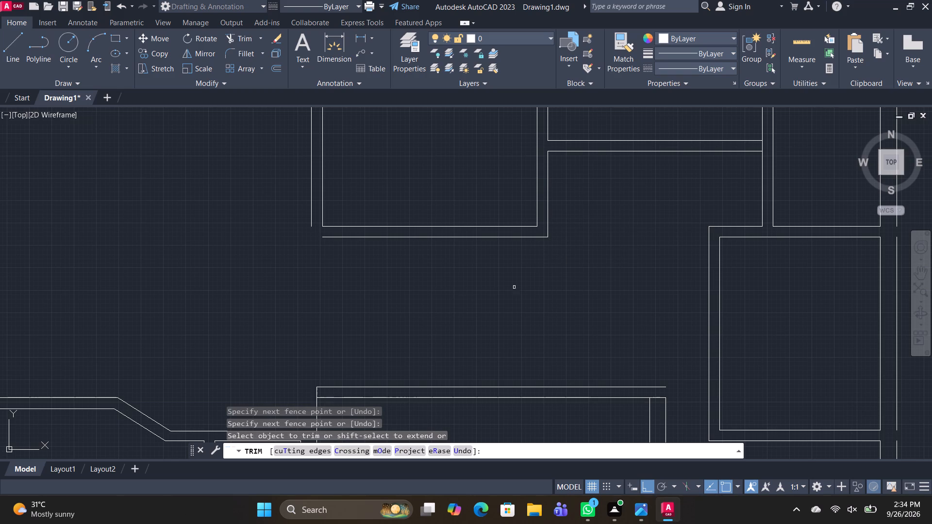
# Close the upper-middle room's lower-left outer corner by extending its left and bottom outer lines and trimming the overshoot.
pyautogui.keyDown('shift'); pyautogui.click(311, 214); pyautogui.keyUp('shift')
pyautogui.keyDown('shift'); pyautogui.click(329, 237); pyautogui.keyUp('shift')
pyautogui.moveTo(327, 266); pyautogui.dragTo(222, 271)
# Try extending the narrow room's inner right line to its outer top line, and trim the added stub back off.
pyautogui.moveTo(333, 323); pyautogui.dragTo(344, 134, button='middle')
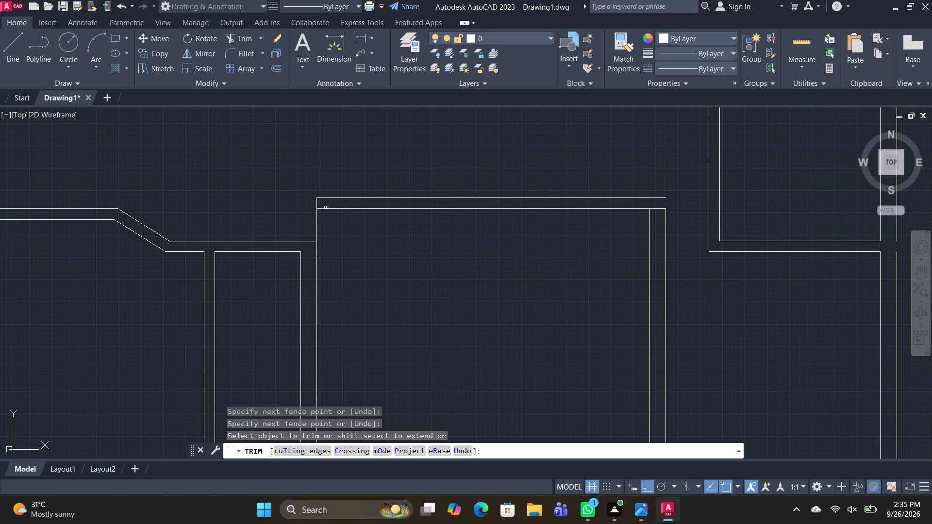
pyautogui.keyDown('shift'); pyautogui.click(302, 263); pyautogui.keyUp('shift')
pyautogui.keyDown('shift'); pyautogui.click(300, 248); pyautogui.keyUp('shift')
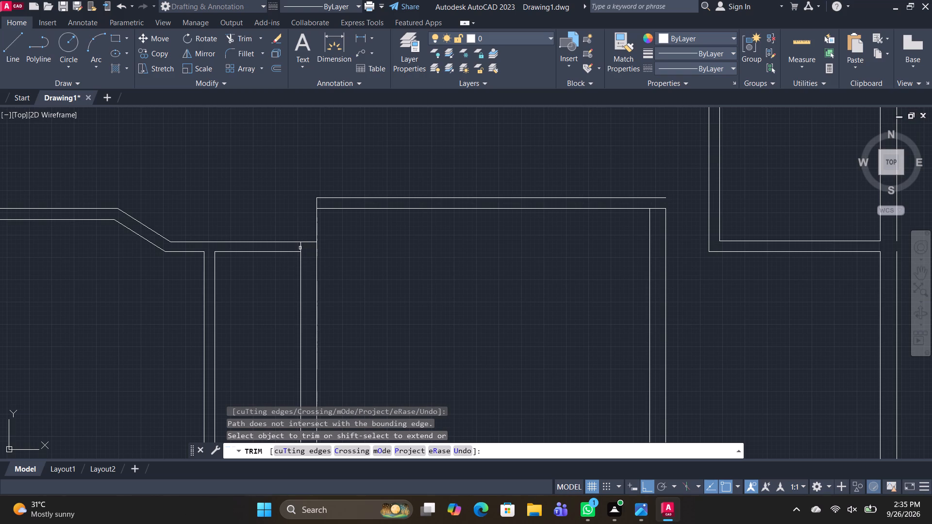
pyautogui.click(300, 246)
# Trim the short vertical segment between the lower-middle room's top wall and the narrow room's upper-right corner.
pyautogui.scroll(-2, 350, 255)
pyautogui.scroll(1, 345, 249)
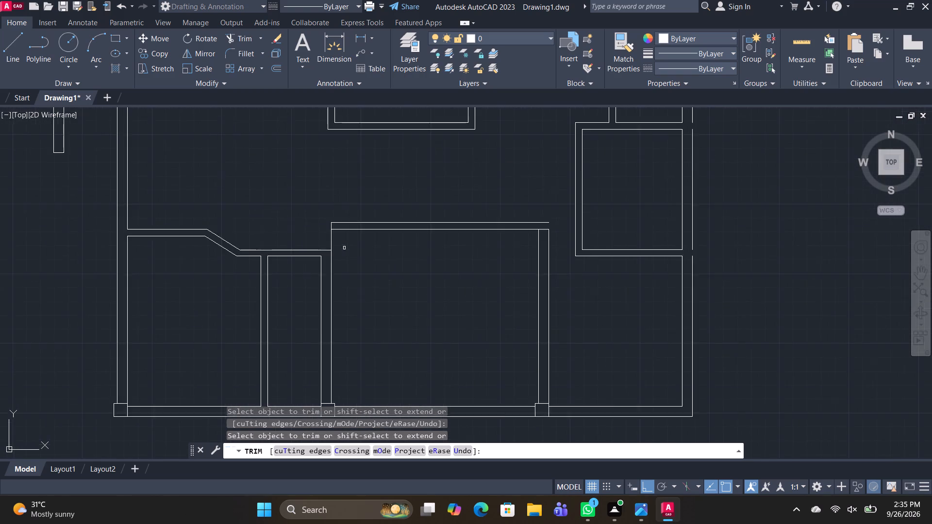
pyautogui.scroll(1, 344, 248)
pyautogui.moveTo(333, 246); pyautogui.dragTo(283, 219)
pyautogui.scroll(-3, 469, 334)
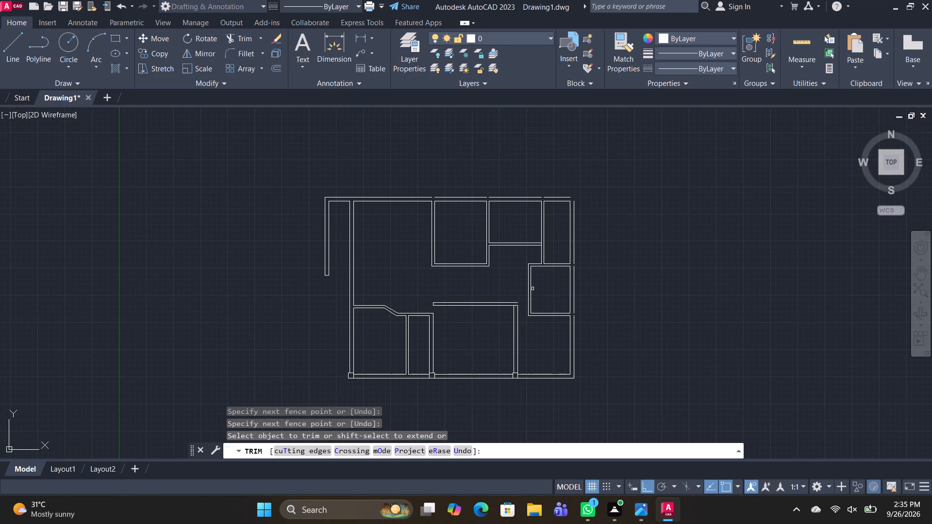
# Close the lower-middle room's upper-right corner by extending its outer right line to the top line and trimming the inner overshoot.
pyautogui.scroll(2, 533, 290)
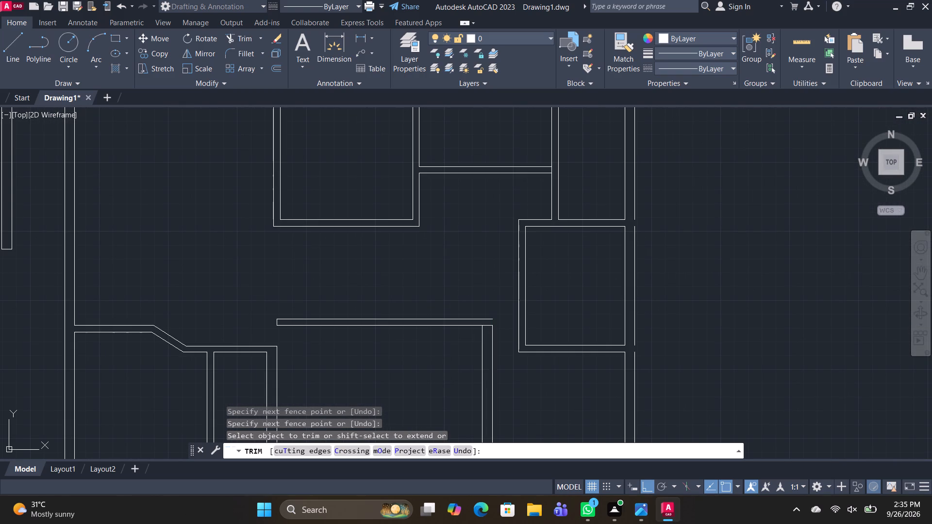
pyautogui.keyDown('shift'); pyautogui.click(495, 328); pyautogui.keyUp('shift')
pyautogui.keyDown('shift'); pyautogui.click(485, 334); pyautogui.keyUp('shift')
pyautogui.click(489, 328)
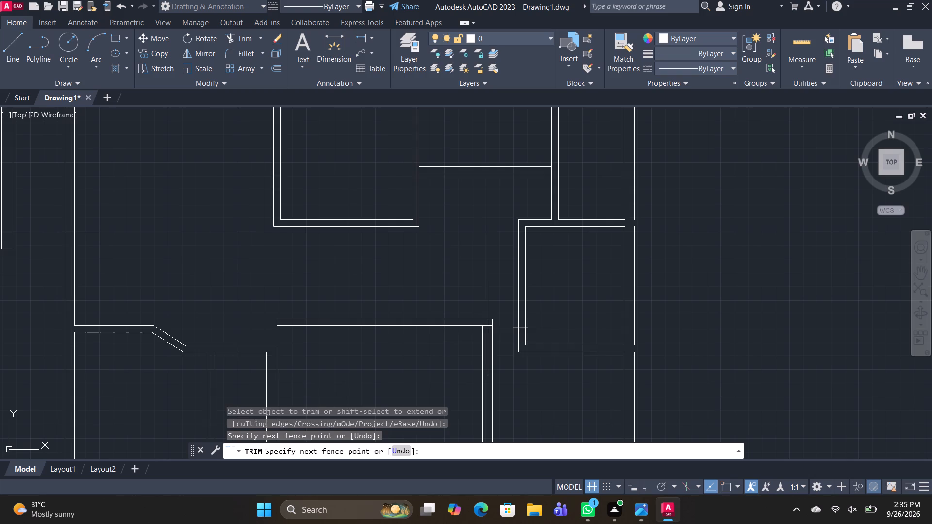
pyautogui.click(488, 325)
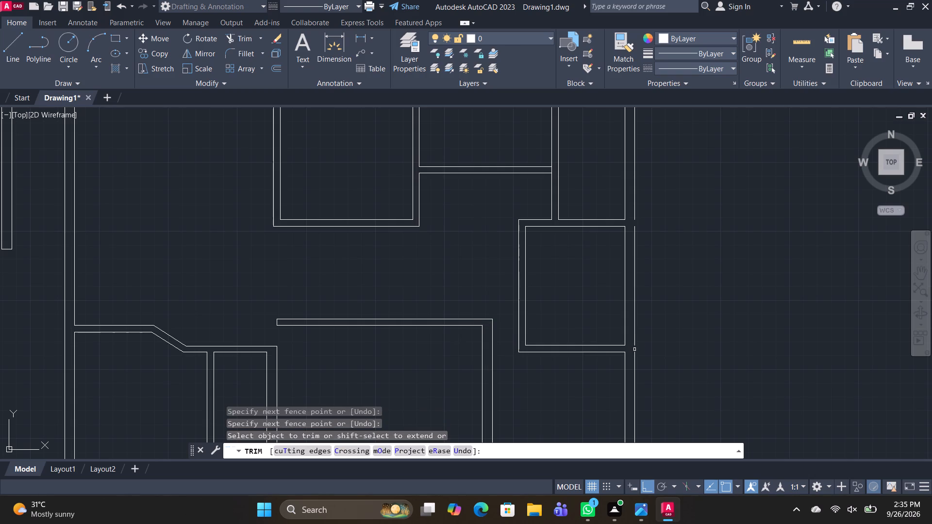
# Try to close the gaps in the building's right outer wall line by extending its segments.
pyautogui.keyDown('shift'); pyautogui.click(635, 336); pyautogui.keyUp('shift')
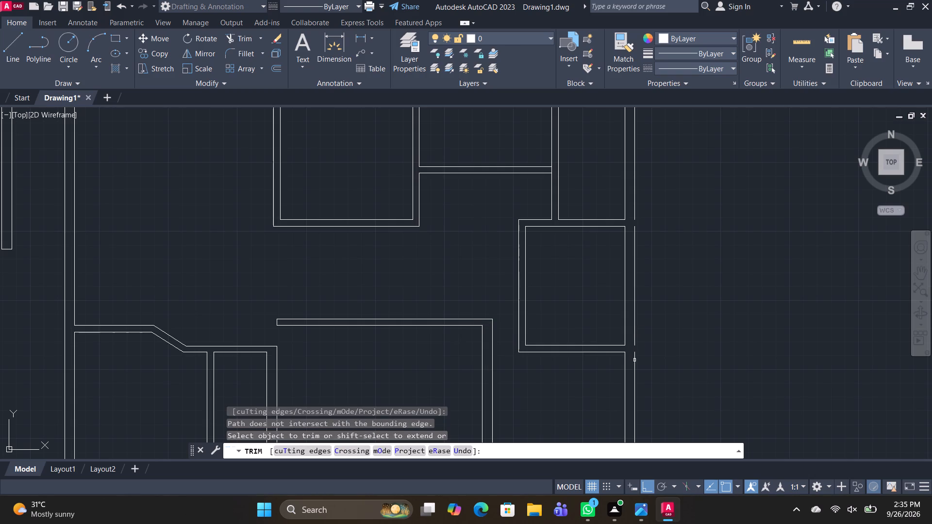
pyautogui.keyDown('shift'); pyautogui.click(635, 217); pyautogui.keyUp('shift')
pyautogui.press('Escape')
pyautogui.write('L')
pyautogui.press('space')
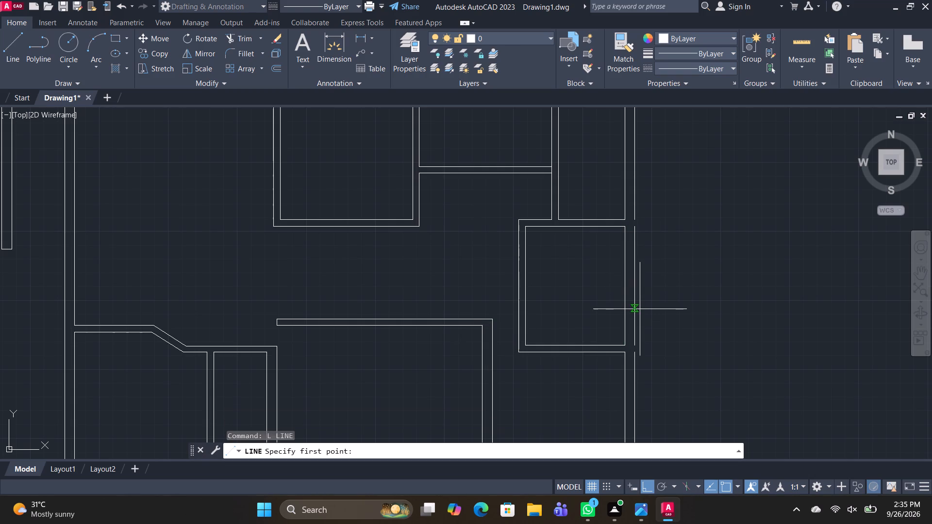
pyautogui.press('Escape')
# Join the three collinear segments of the building's right outer wall line into one line.
pyautogui.press('j')
pyautogui.press('space')
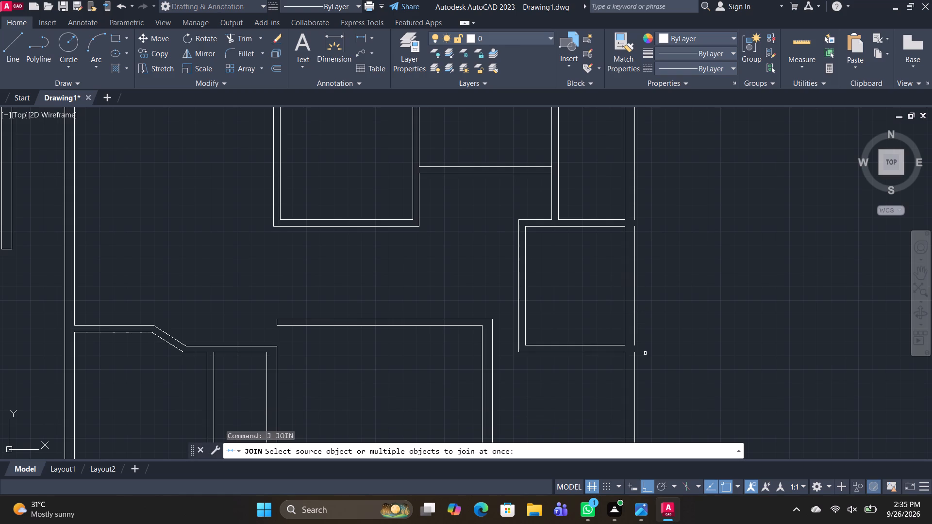
pyautogui.click(643, 374)
pyautogui.click(632, 331)
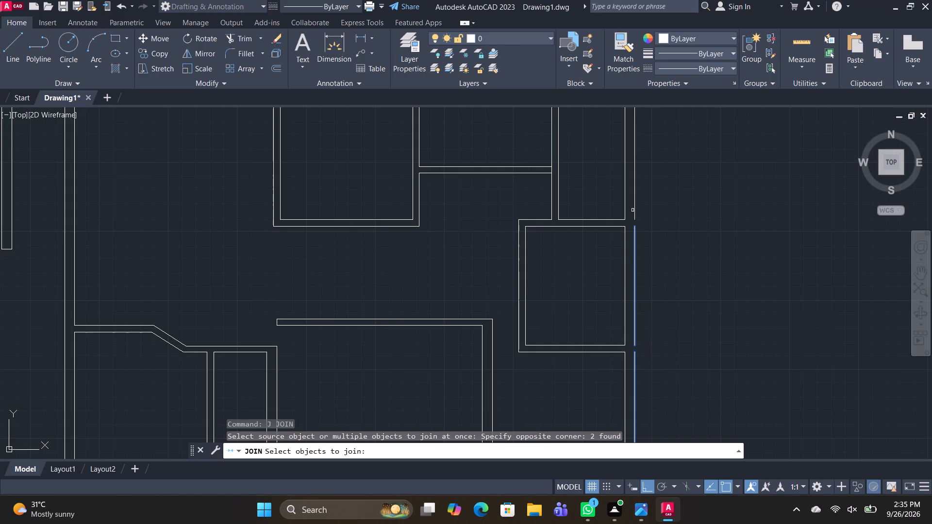
pyautogui.click(634, 209)
pyautogui.press('Return')
# Join the four collinear segments of the building's top outer wall line into one line.
pyautogui.scroll(-3, 644, 221)
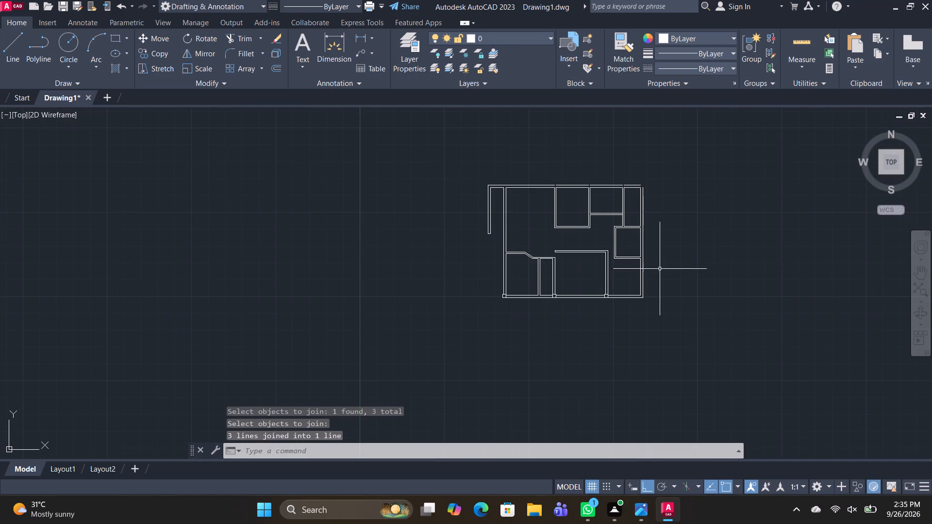
pyautogui.scroll(2, 635, 180)
pyautogui.click(620, 180)
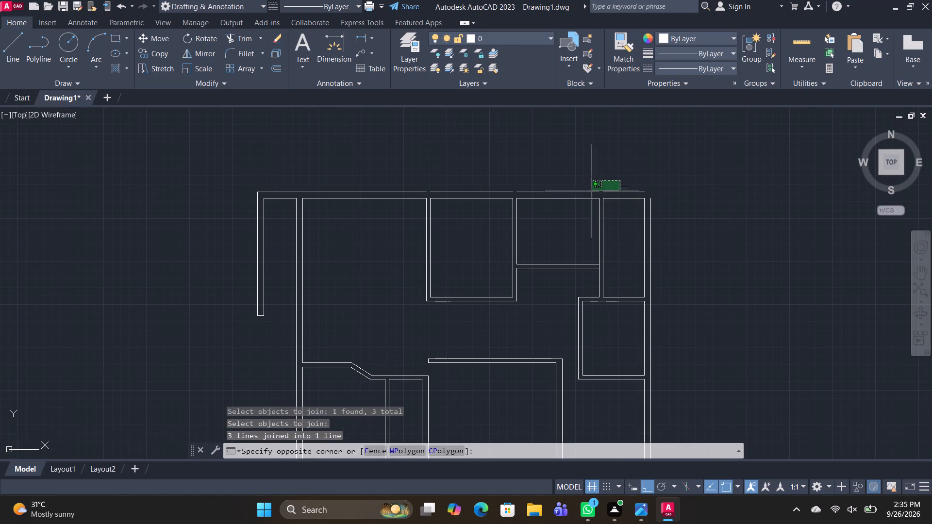
pyautogui.click(386, 192)
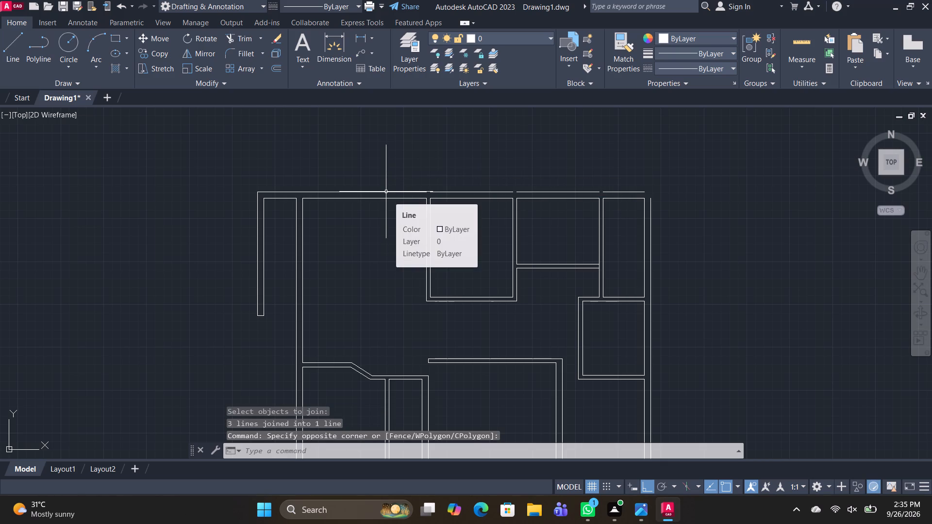
pyautogui.scroll(2, 439, 211)
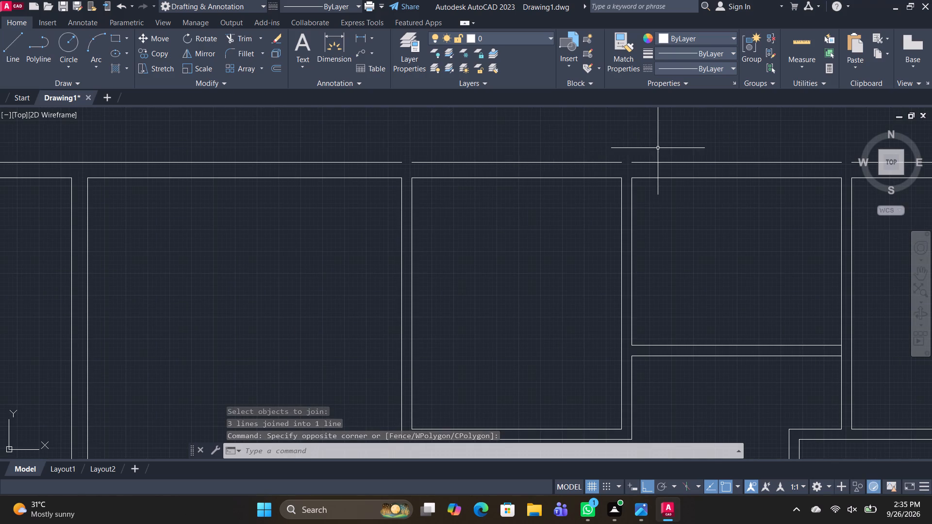
pyautogui.scroll(-1, 658, 148)
pyautogui.click(795, 140)
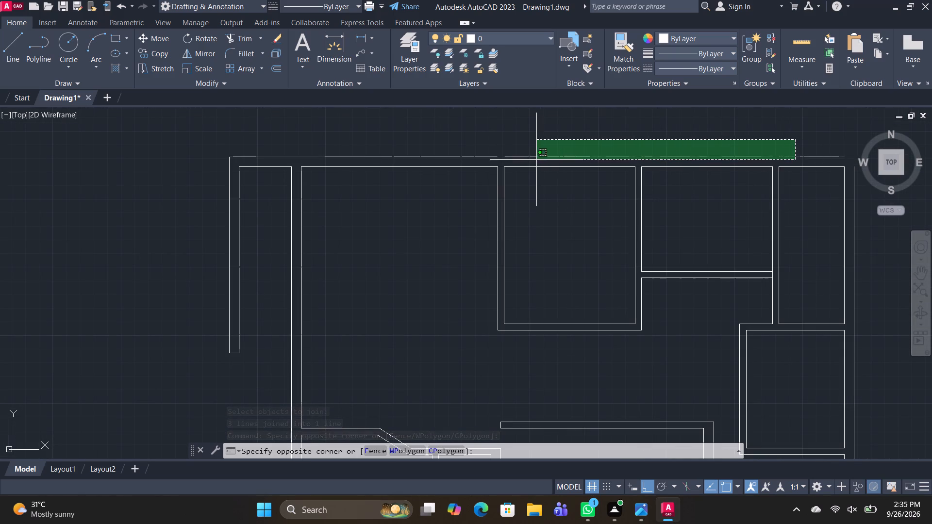
pyautogui.click(468, 159)
pyautogui.write('J')
pyautogui.press('space')
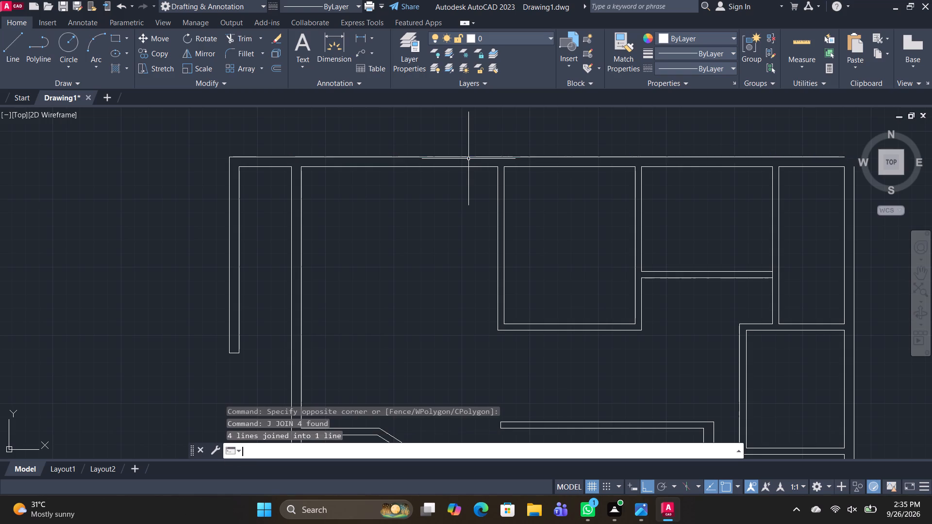
# Copy the bottom-left corner column by its left-side midpoint onto the left outer wall line at the lower-left room's top wall junction, with Ortho off.
pyautogui.scroll(-1, 495, 227)
pyautogui.moveTo(503, 298); pyautogui.dragTo(424, 104, button='middle')
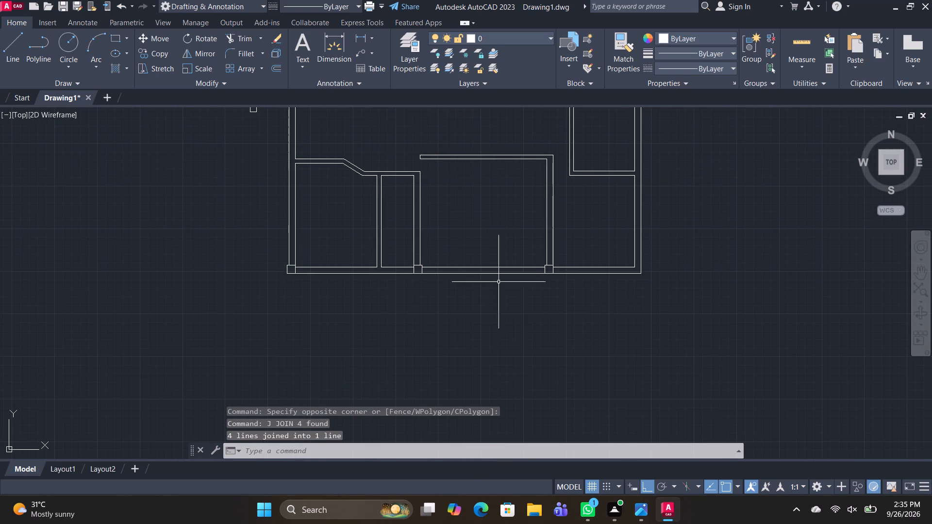
pyautogui.moveTo(535, 290); pyautogui.dragTo(544, 422, button='middle')
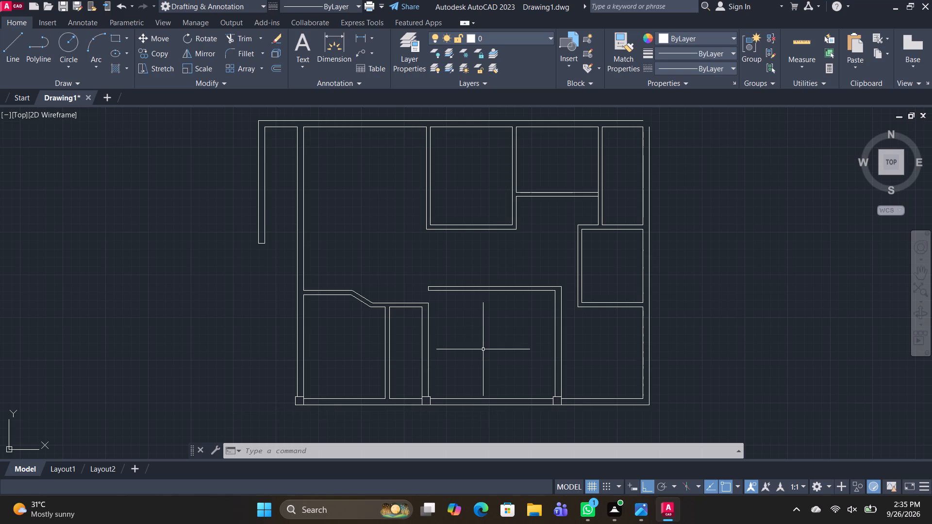
pyautogui.scroll(1, 302, 399)
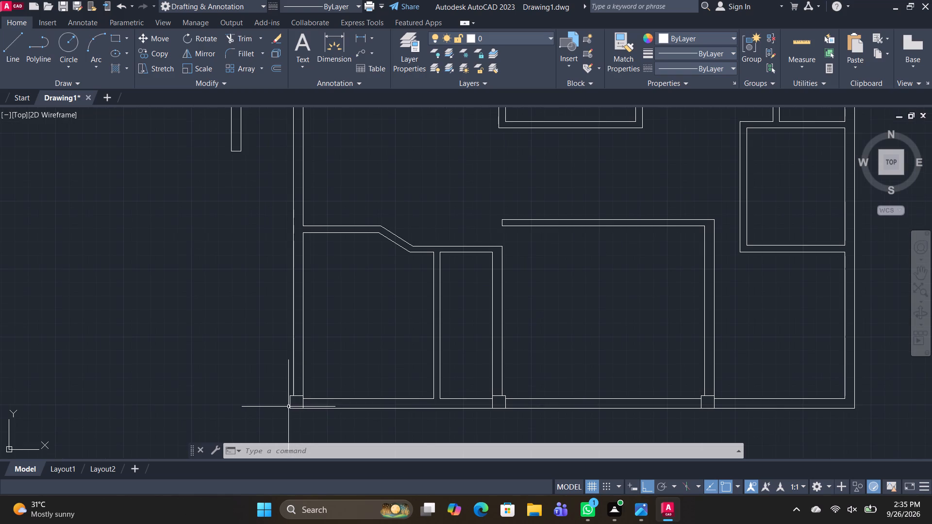
pyautogui.click(288, 407)
pyautogui.click(293, 401)
pyautogui.click(295, 403)
pyautogui.click(278, 400)
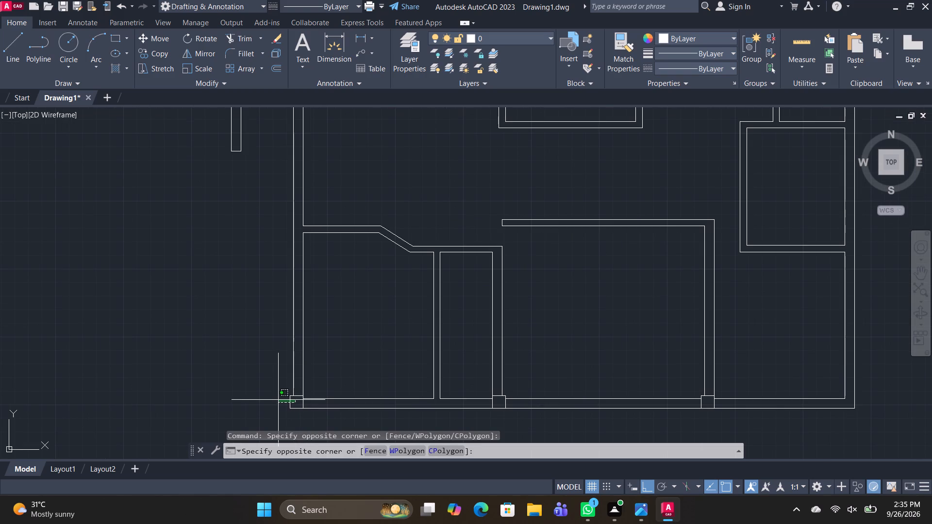
pyautogui.write('CO')
pyautogui.press('space')
pyautogui.scroll(1, 284, 408)
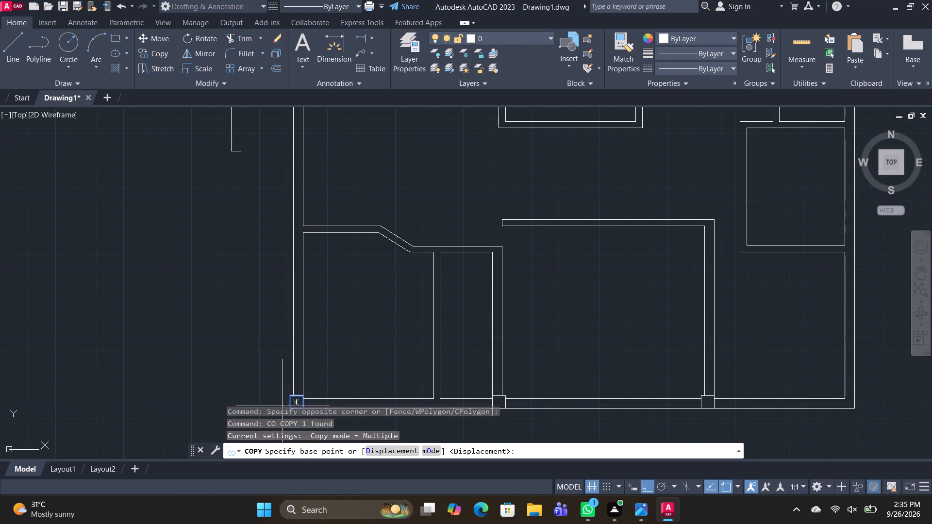
pyautogui.moveTo(298, 394); pyautogui.dragTo(319, 319, button='middle')
pyautogui.scroll(3, 315, 331)
pyautogui.click(290, 316)
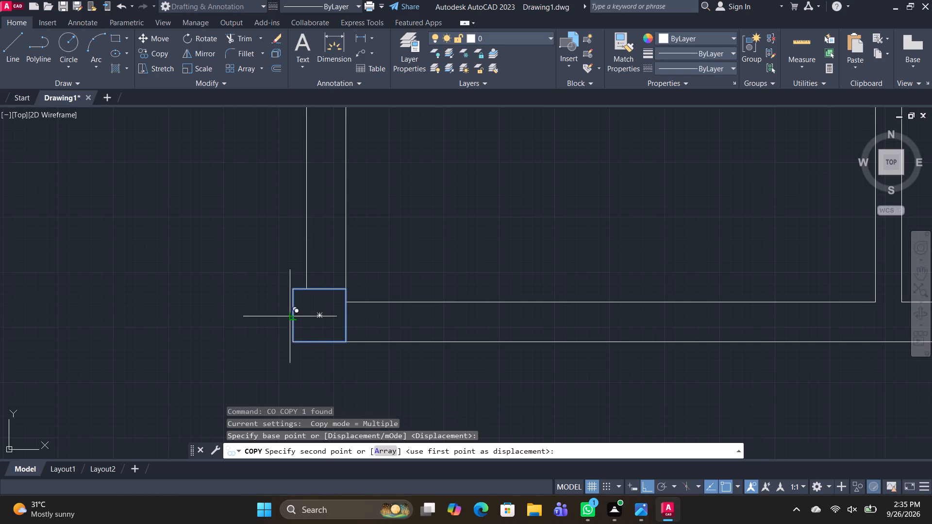
pyautogui.scroll(-4, 329, 258)
pyautogui.moveTo(346, 250); pyautogui.dragTo(336, 401, button='middle')
pyautogui.scroll(4, 319, 278)
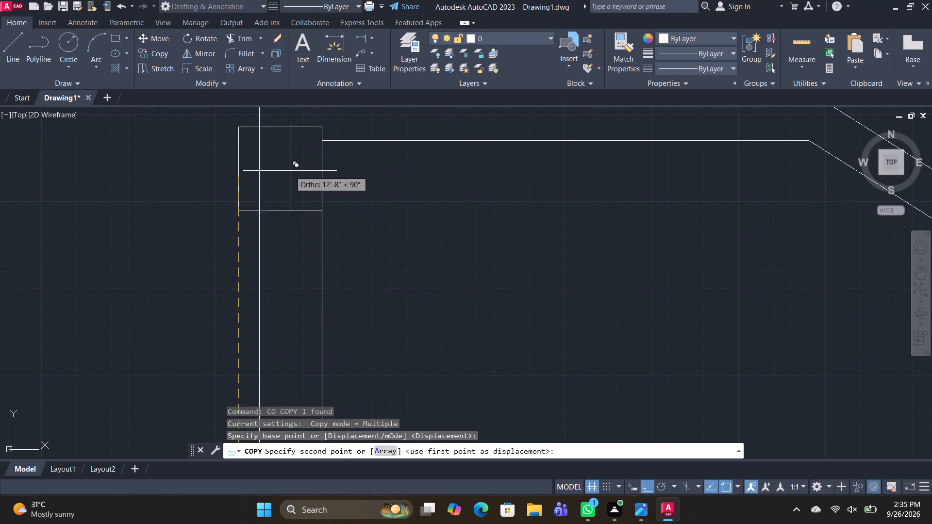
pyautogui.moveTo(268, 144); pyautogui.dragTo(271, 180, button='middle')
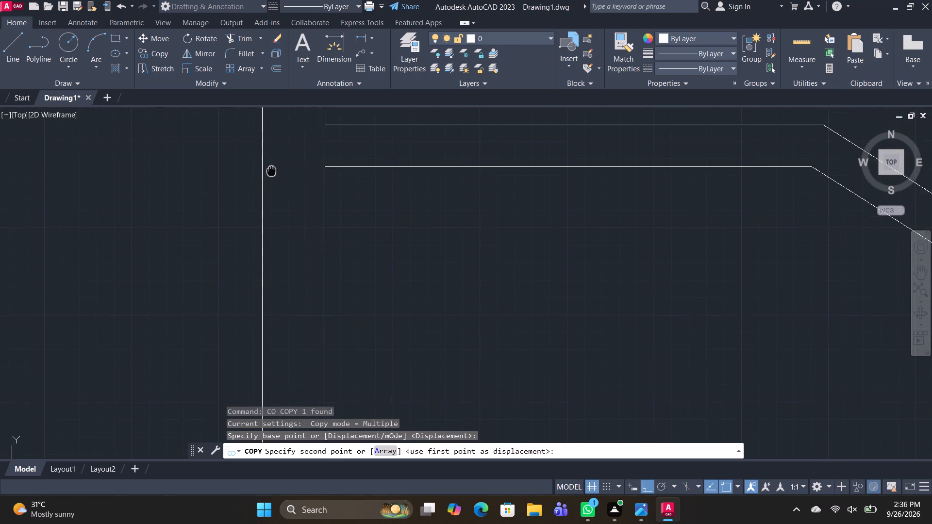
pyautogui.moveTo(271, 180); pyautogui.dragTo(277, 216, button='middle')
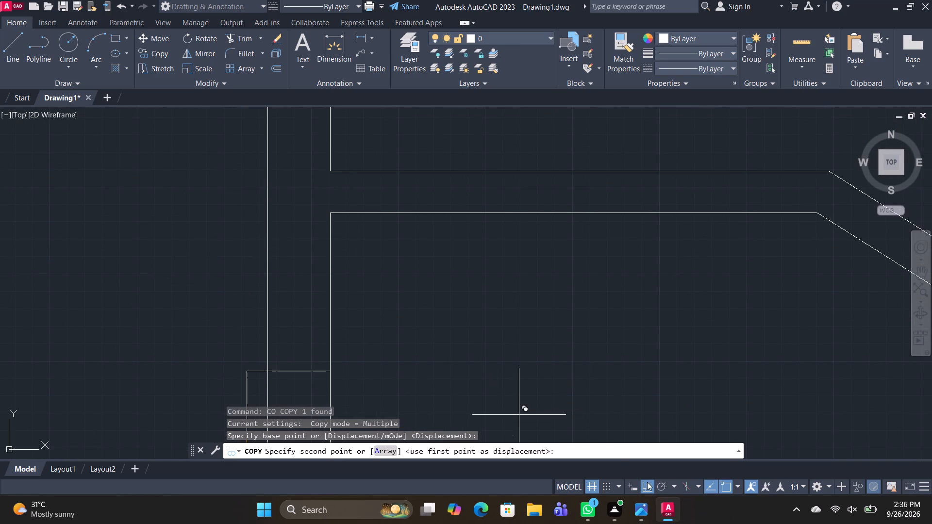
pyautogui.click(647, 482)
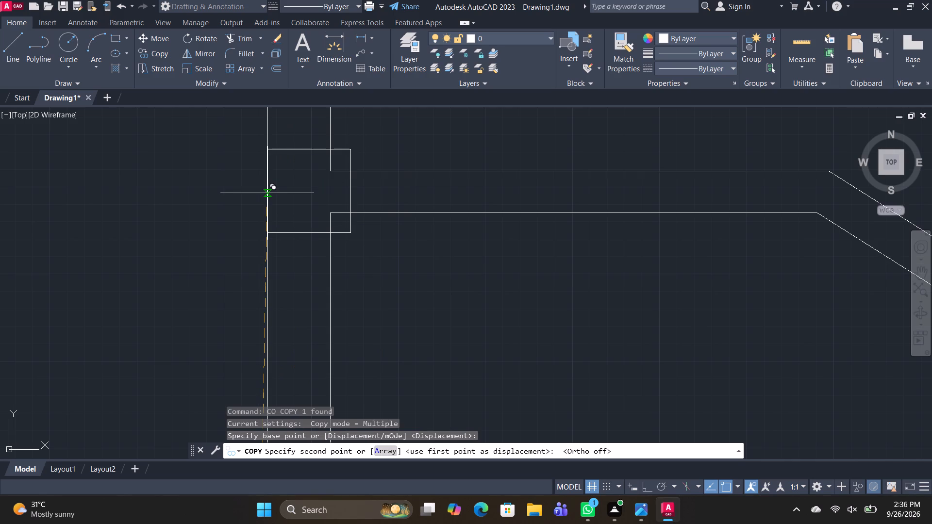
pyautogui.click(267, 193)
# Place another copy of the column loose inside the upper-left room, near its upper-left corner.
pyautogui.scroll(-3, 332, 253)
pyautogui.moveTo(454, 284); pyautogui.dragTo(421, 402, button='middle')
pyautogui.moveTo(383, 243); pyautogui.dragTo(439, 468, button='middle')
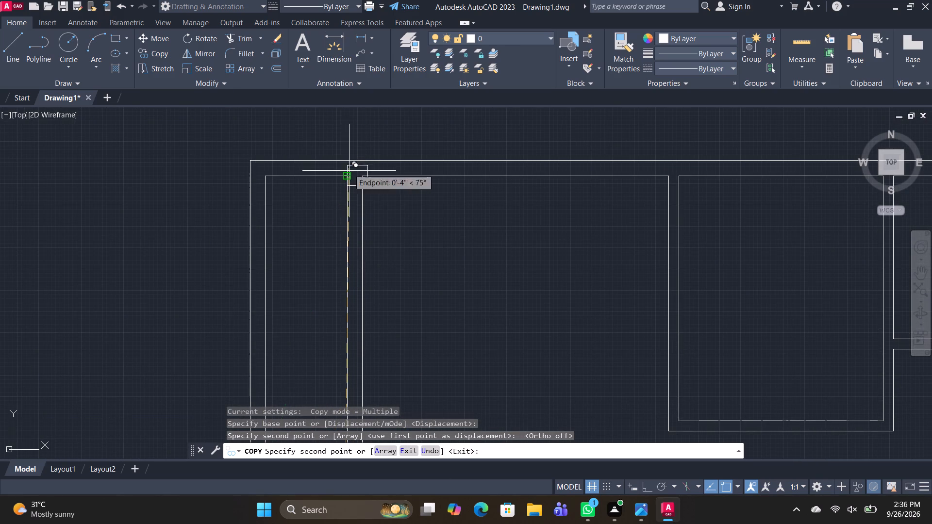
pyautogui.click(418, 254)
pyautogui.press('Escape')
# Copy the loose column by its upper-left corner to where the main left wall's outer line meets the top outer wall line.
pyautogui.moveTo(452, 289); pyautogui.dragTo(432, 253)
pyautogui.click(408, 213)
pyautogui.write('CO')
pyautogui.press('space')
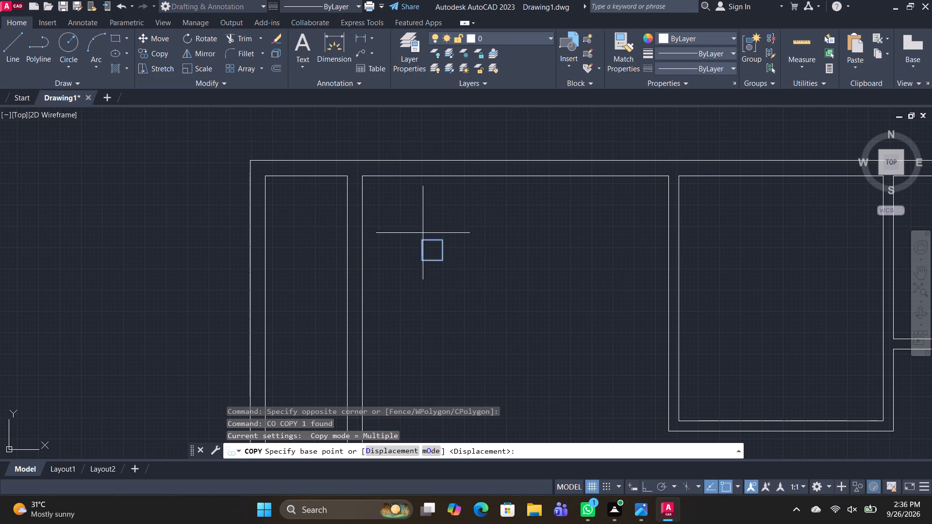
pyautogui.moveTo(419, 240); pyautogui.dragTo(416, 235)
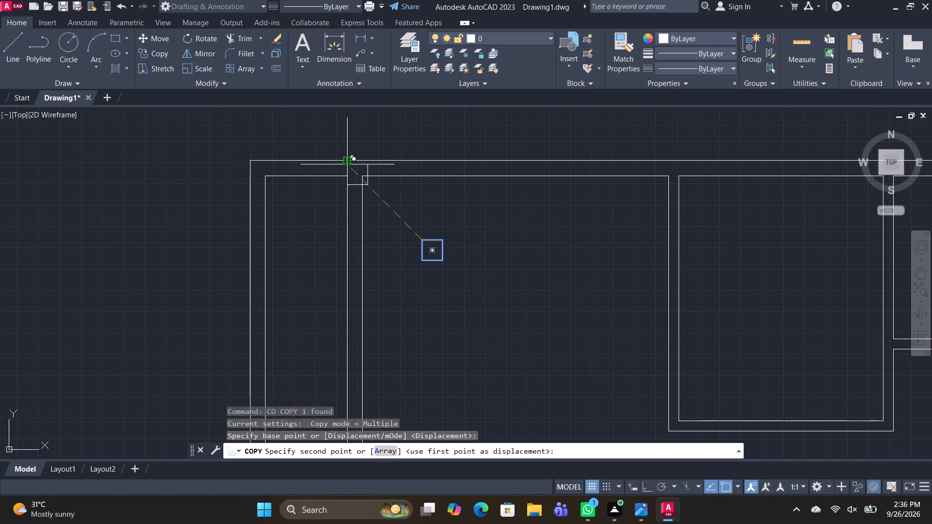
pyautogui.click(346, 162)
pyautogui.press('Escape')
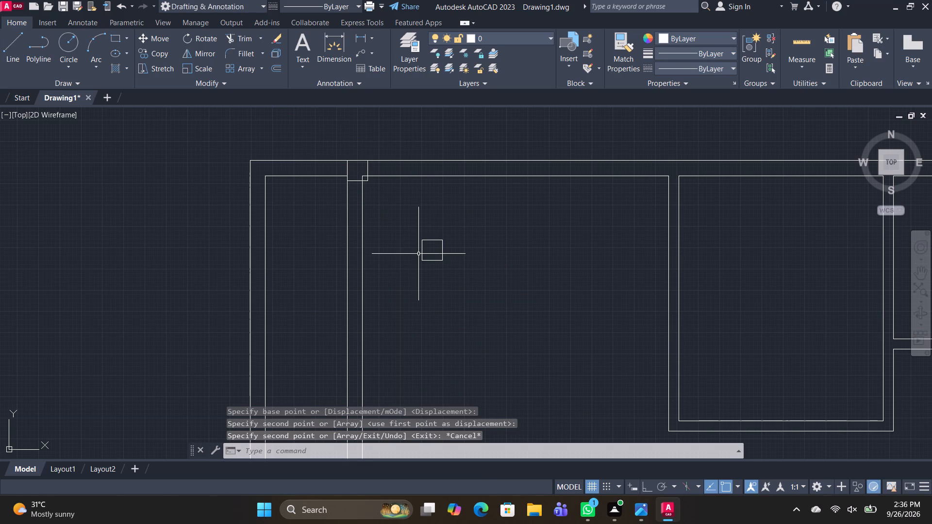
# Examine the overall plan layout and the wall junctions around the upper rooms.
pyautogui.scroll(-1, 422, 260)
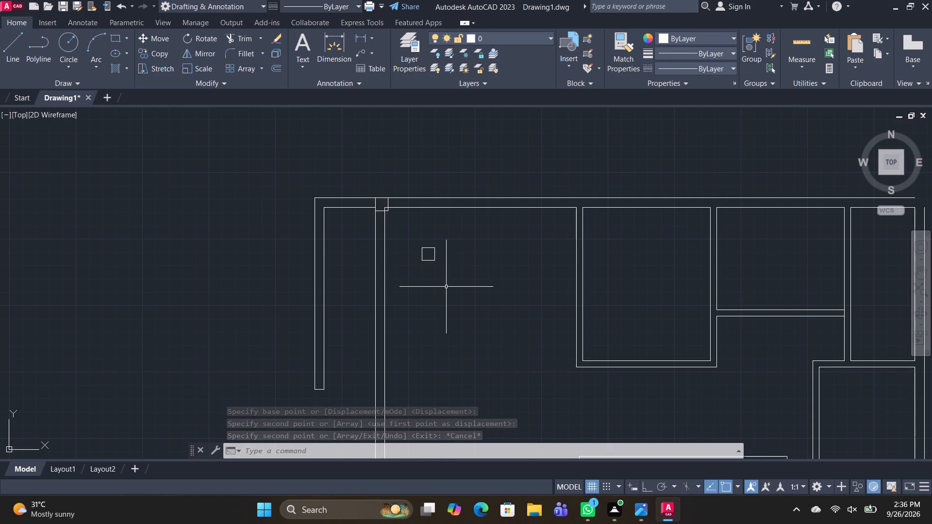
pyautogui.scroll(-1, 456, 285)
pyautogui.moveTo(565, 301); pyautogui.dragTo(564, 299, button='middle')
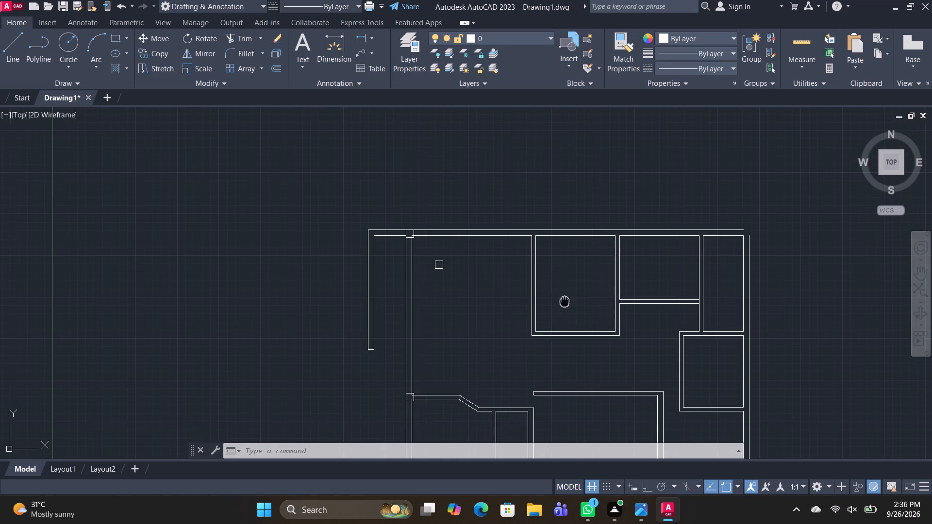
pyautogui.moveTo(564, 299); pyautogui.dragTo(479, 291, button='middle')
pyautogui.scroll(-1, 479, 291)
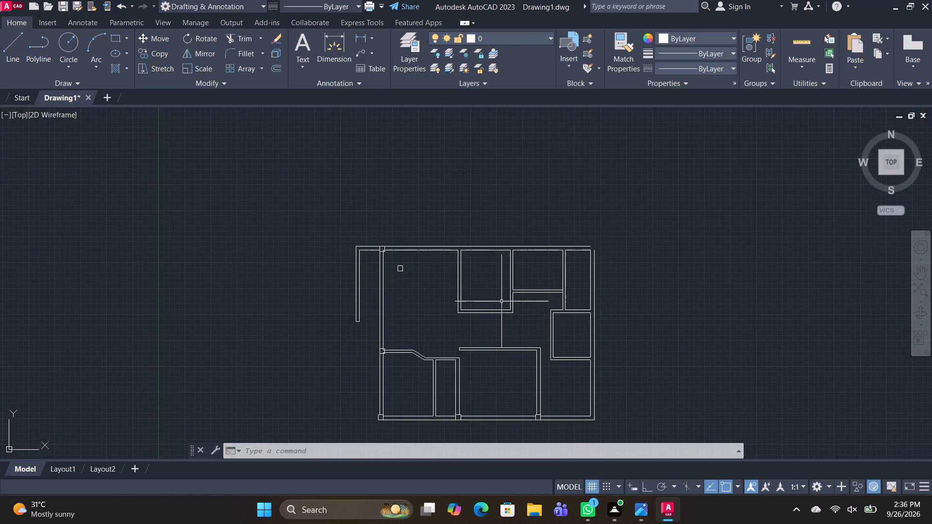
pyautogui.scroll(1, 507, 302)
pyautogui.moveTo(547, 329); pyautogui.dragTo(487, 300, button='middle')
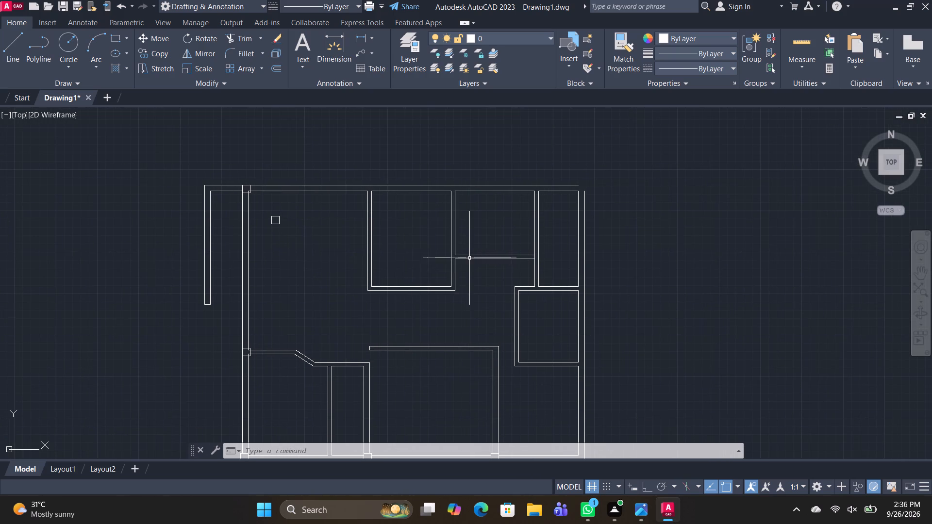
pyautogui.scroll(-1, 480, 311)
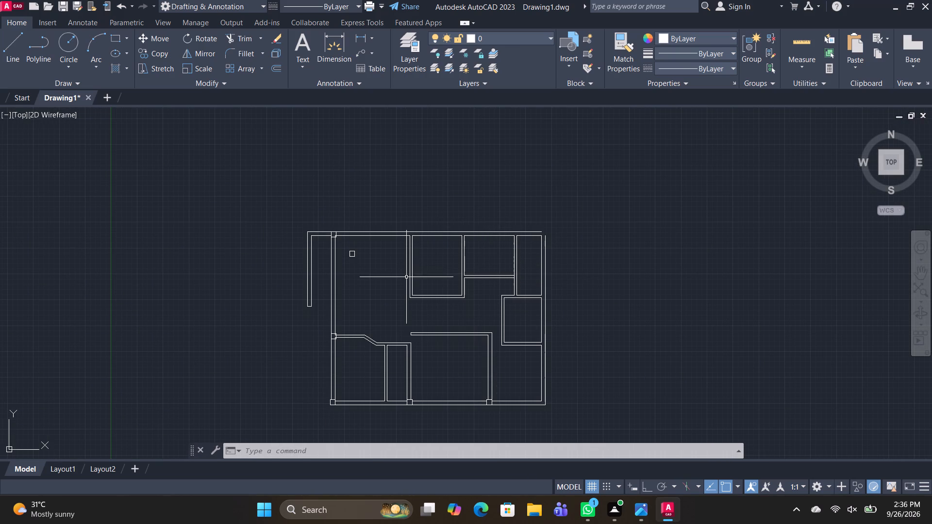
# Offset the outer left line of the upper-middle room's left wall by 4' toward the main left wall.
pyautogui.scroll(1, 407, 279)
pyautogui.moveTo(408, 279); pyautogui.dragTo(444, 270, button='middle')
pyautogui.scroll(1, 420, 248)
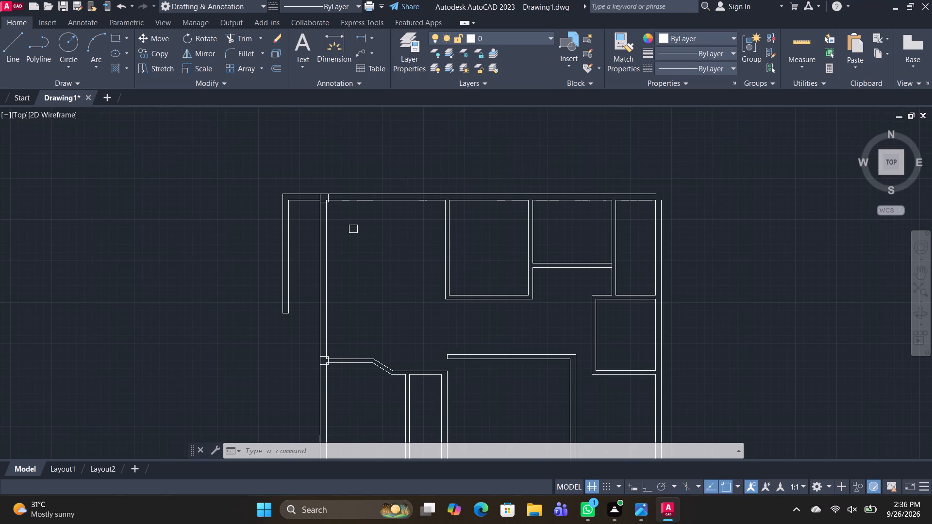
pyautogui.click(458, 278)
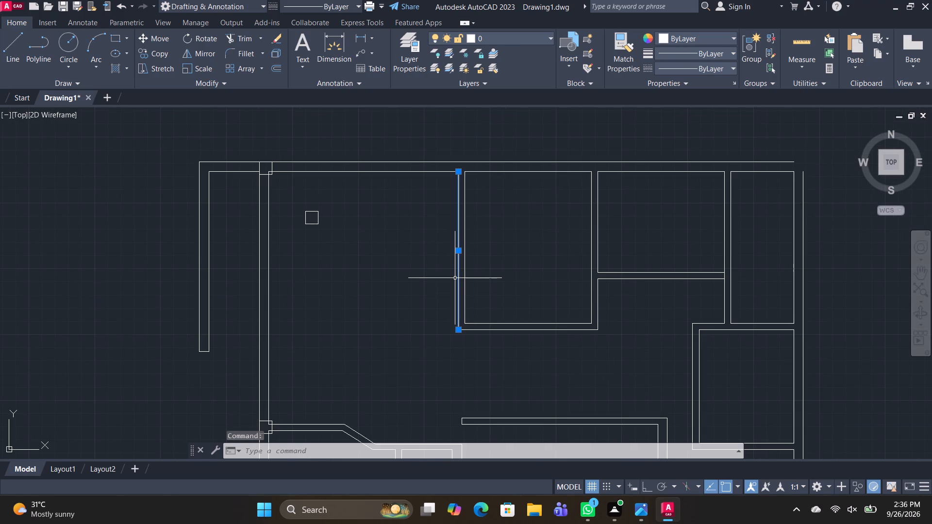
pyautogui.press('o')
pyautogui.write('F')
pyautogui.press('space')
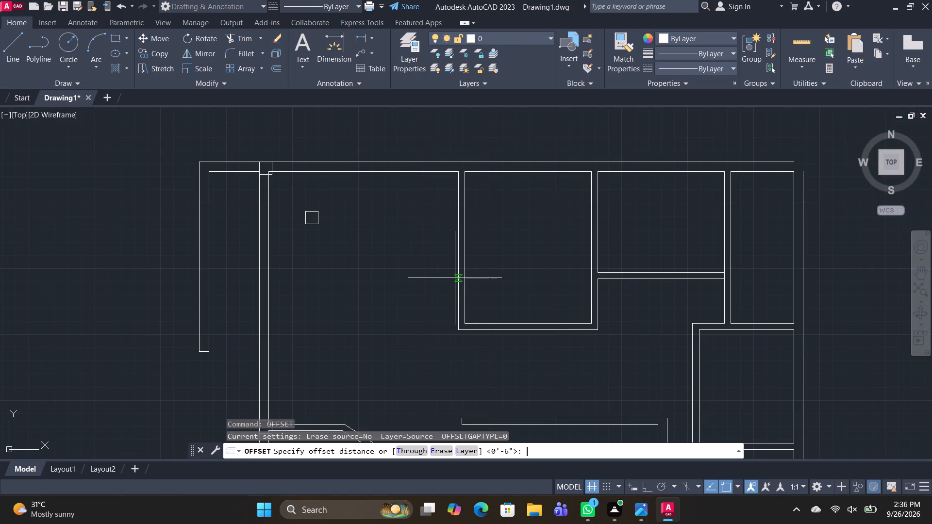
pyautogui.press('5')
pyautogui.press('BackSpace')
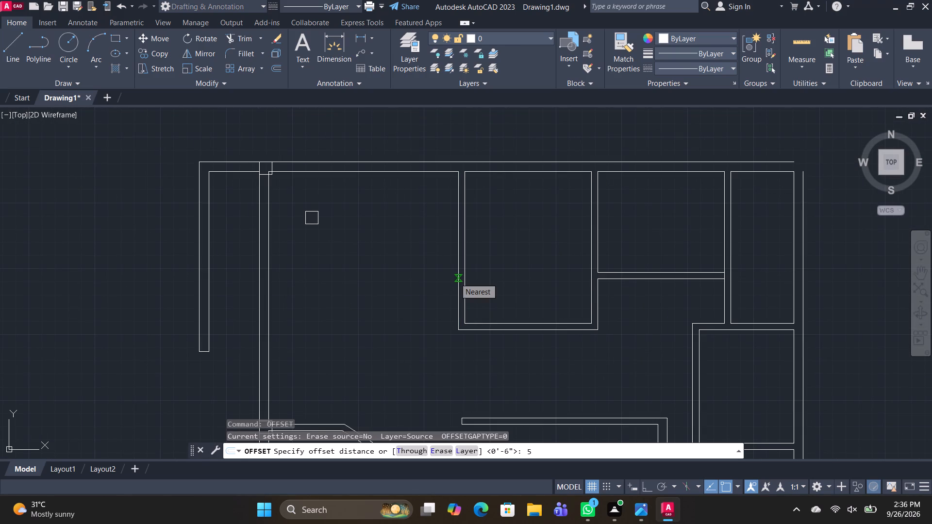
pyautogui.write("4'")
pyautogui.press('Return')
pyautogui.click(418, 285)
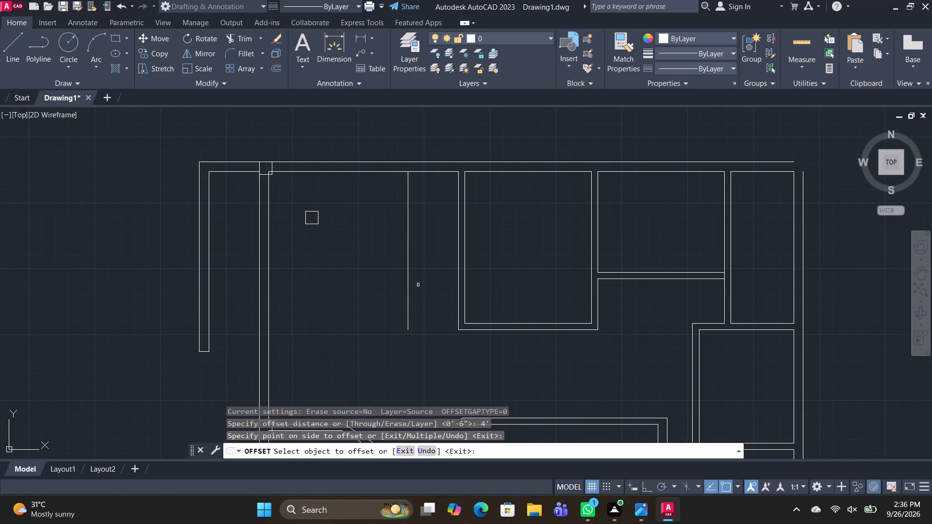
# Offset the new vertical line 6" toward the main left wall to give the partition its thickness.
pyautogui.press('space')
pyautogui.write('O 6"')
pyautogui.press('Return')
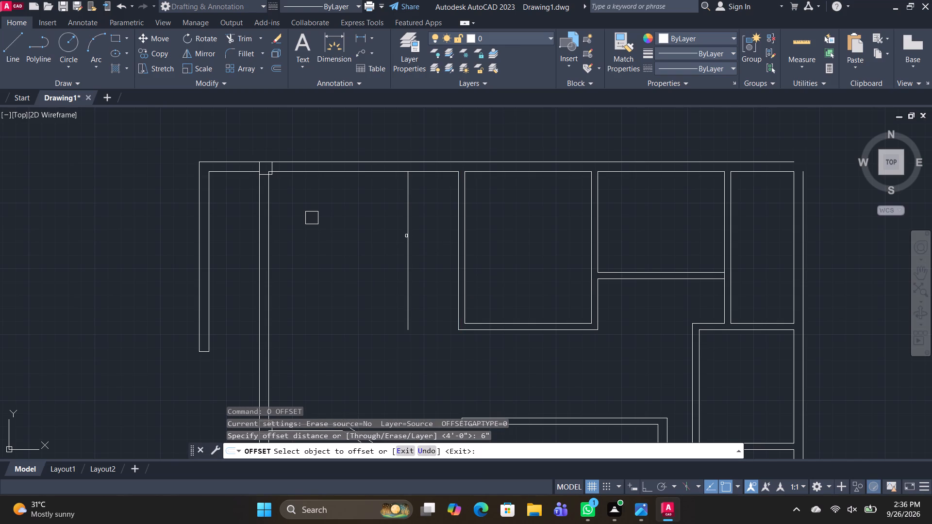
pyautogui.click(407, 236)
pyautogui.click(390, 238)
pyautogui.press('space')
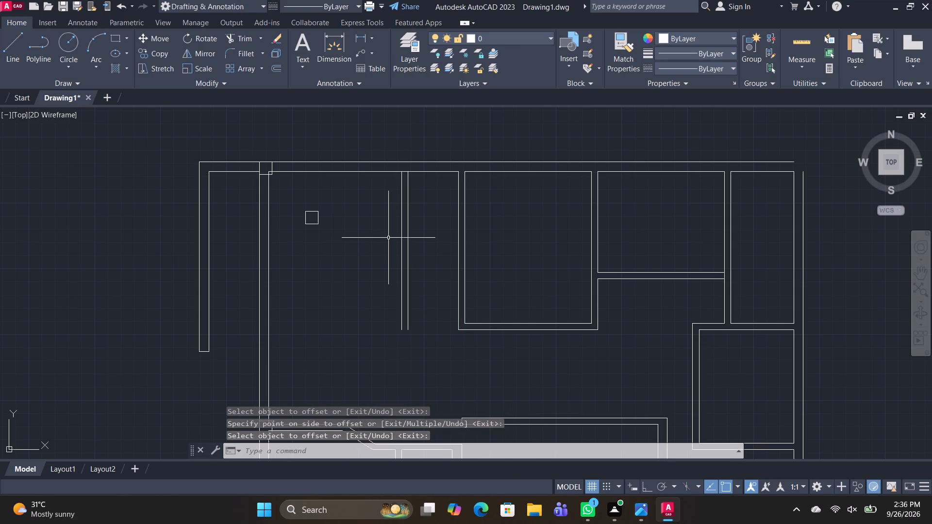
# Draw a short line closing the bottom end of the new 6" partition.
pyautogui.write('L')
pyautogui.press('space')
pyautogui.click(399, 330)
pyautogui.click(409, 329)
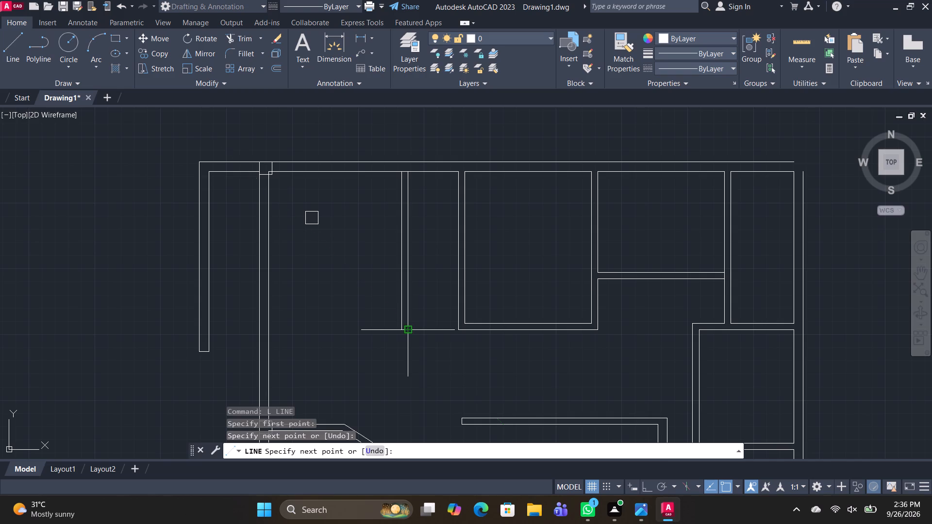
pyautogui.press('space')
# Trim the top wall's inner line between the two lines of the new partition.
pyautogui.write('TR')
pyautogui.press('space')
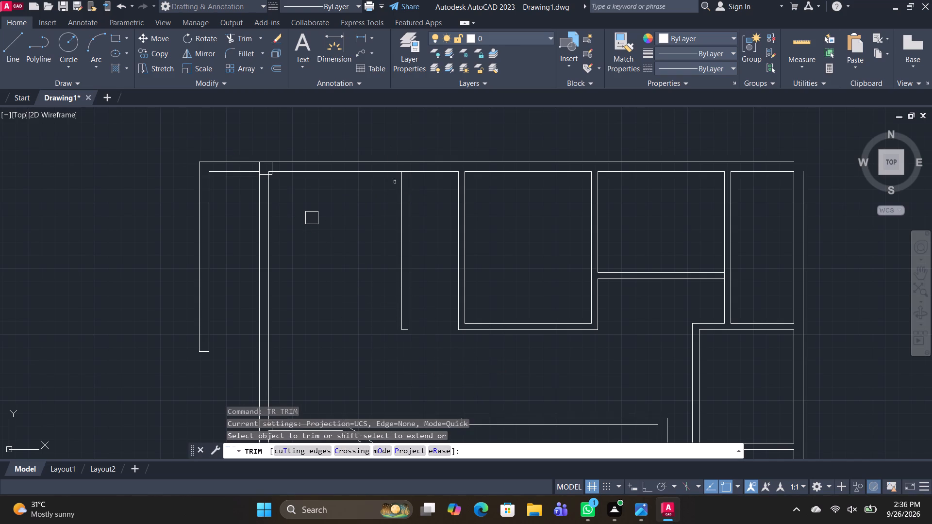
pyautogui.click(405, 172)
pyautogui.press('Escape')
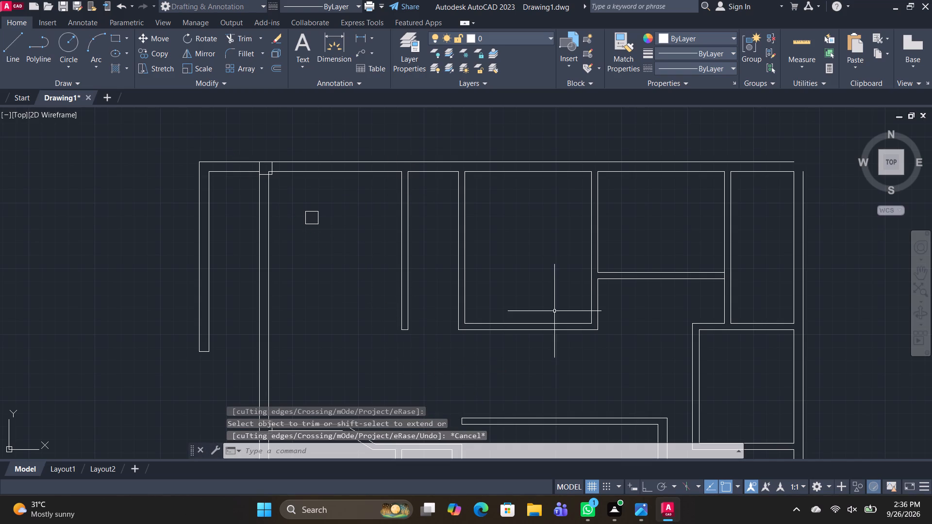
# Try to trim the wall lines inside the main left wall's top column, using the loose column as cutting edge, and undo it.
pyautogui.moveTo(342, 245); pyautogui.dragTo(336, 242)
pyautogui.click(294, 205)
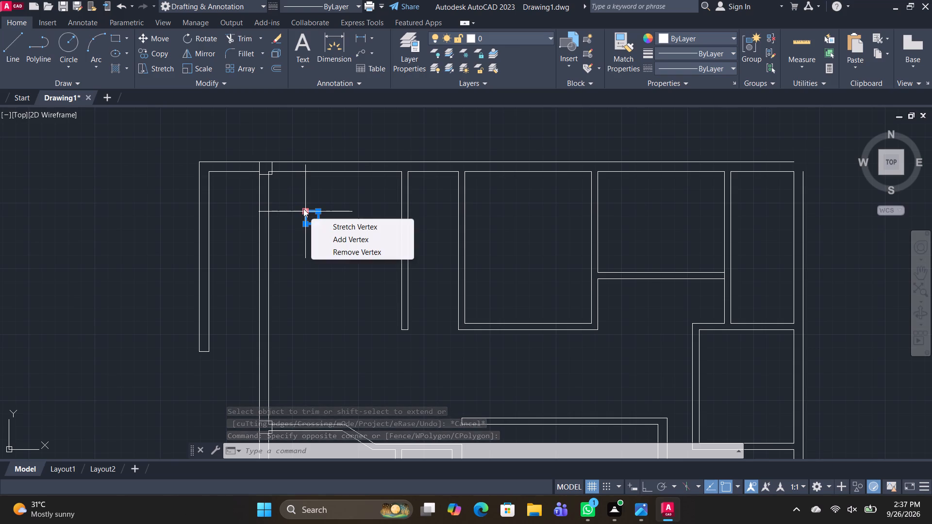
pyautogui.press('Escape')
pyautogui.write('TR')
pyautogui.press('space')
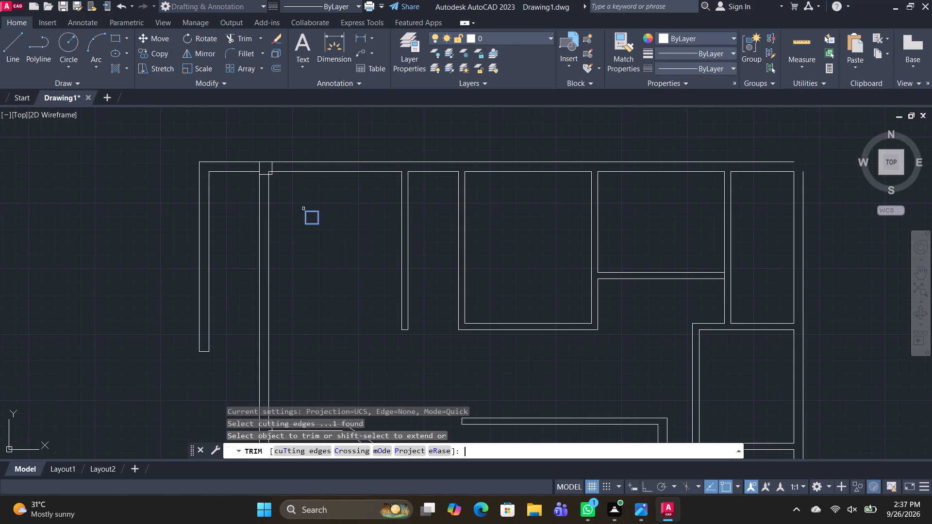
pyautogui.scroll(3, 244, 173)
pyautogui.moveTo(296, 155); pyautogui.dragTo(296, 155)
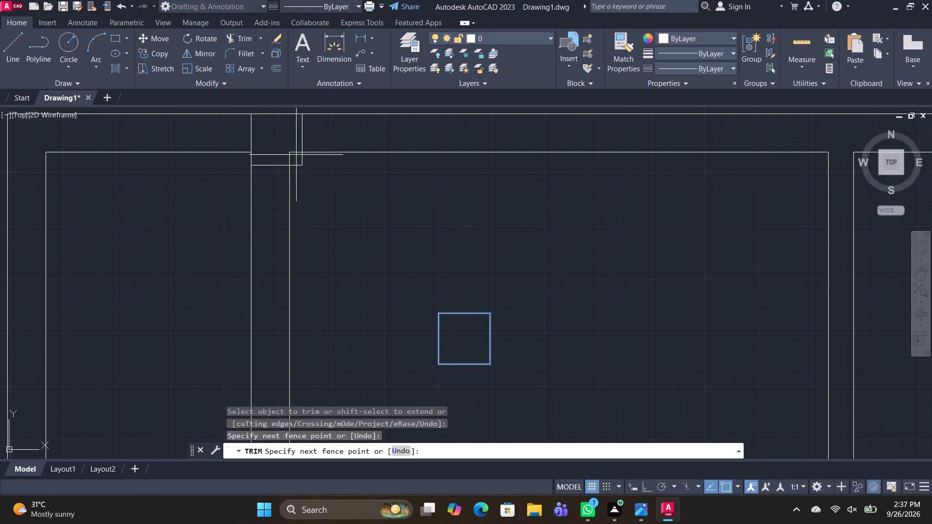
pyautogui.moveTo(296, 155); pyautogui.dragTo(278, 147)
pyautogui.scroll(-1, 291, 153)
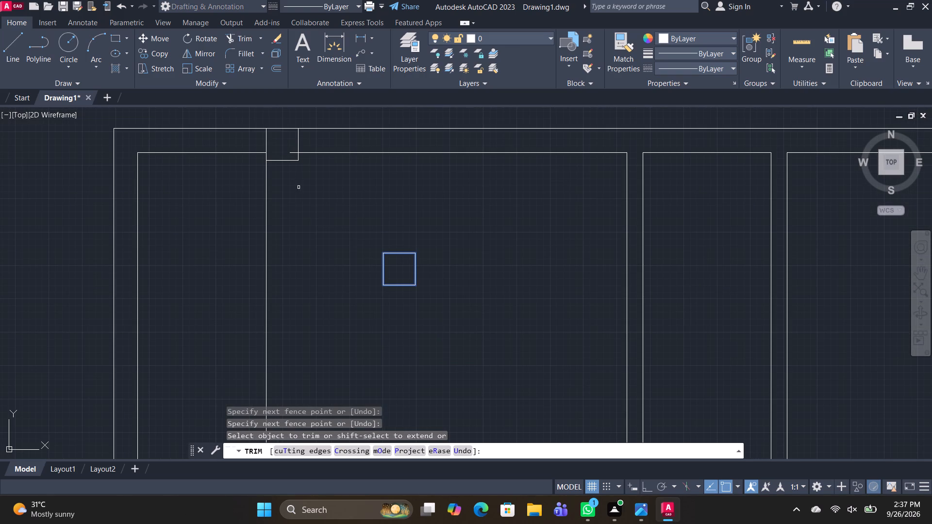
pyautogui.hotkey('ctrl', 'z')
# Trim away the inner lines of the top wall and the main left wall that run into the top column.
pyautogui.scroll(1, 275, 173)
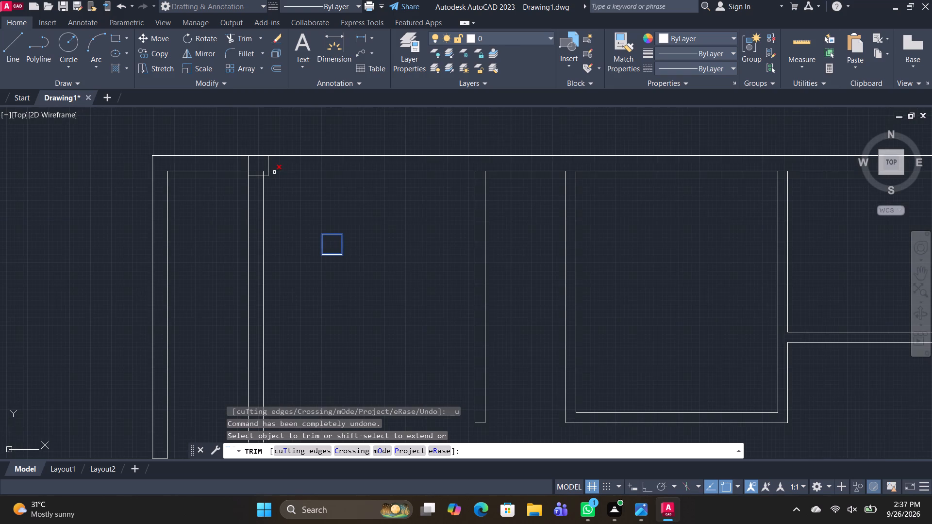
pyautogui.scroll(3, 263, 173)
pyautogui.click(268, 167)
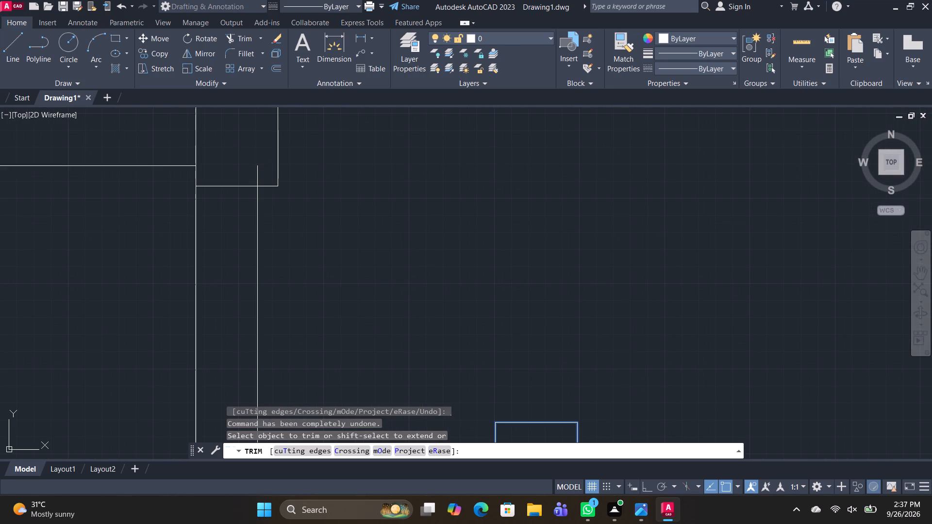
pyautogui.click(258, 170)
pyautogui.scroll(-4, 257, 170)
pyautogui.moveTo(313, 249); pyautogui.dragTo(291, 140, button='middle')
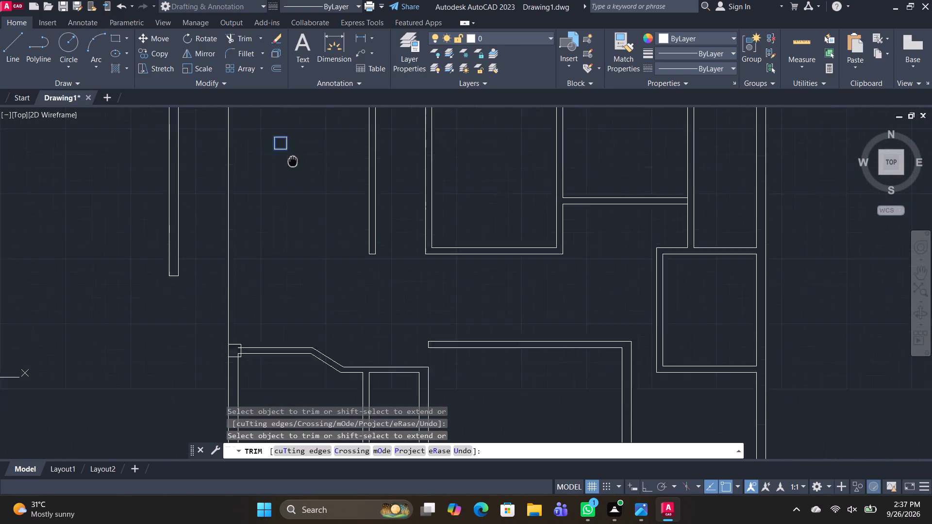
pyautogui.moveTo(291, 140); pyautogui.dragTo(289, 98, button='middle')
pyautogui.scroll(3, 254, 244)
pyautogui.write('L')
pyautogui.press('space')
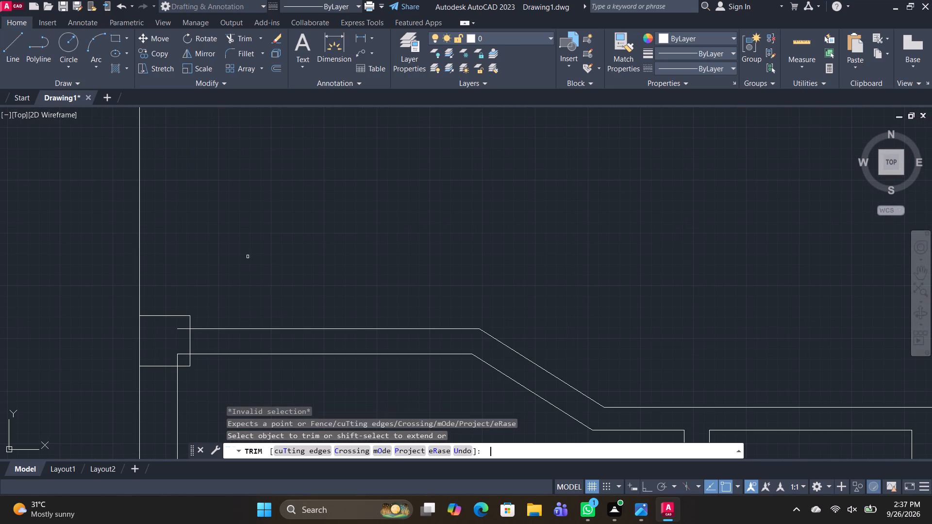
pyautogui.press('Escape')
# With Ortho on, draw the main left wall's inner line from the lower-left room's top wall up to the top column's bottom side.
pyautogui.write('L')
pyautogui.press('space')
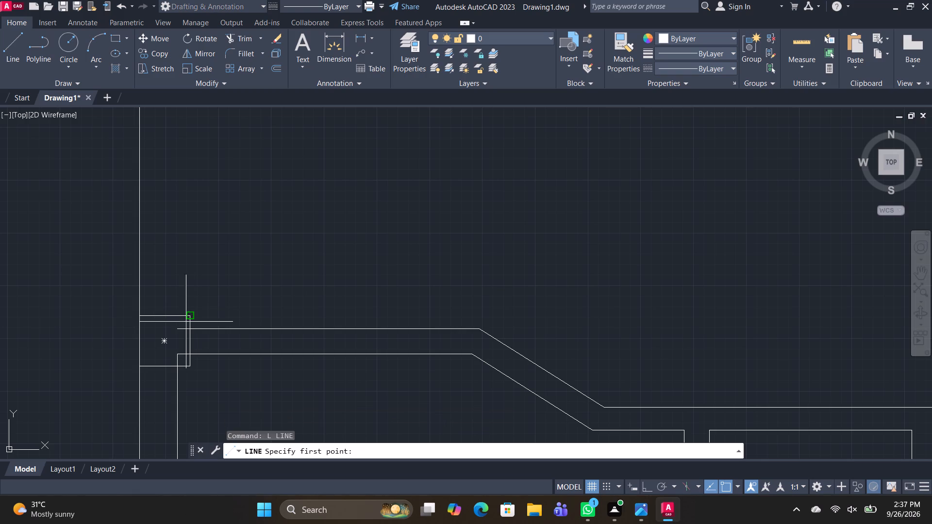
pyautogui.click(177, 327)
pyautogui.scroll(-5, 164, 159)
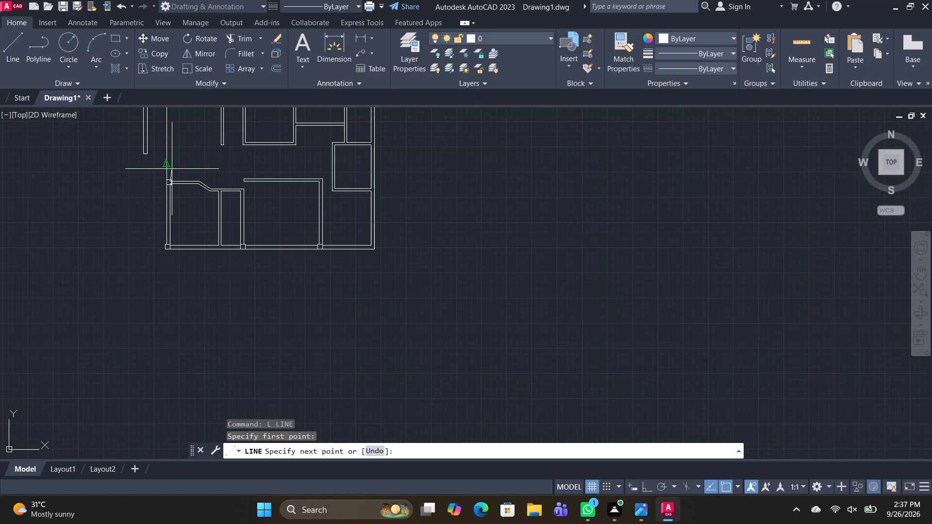
pyautogui.moveTo(174, 169); pyautogui.dragTo(189, 333, button='middle')
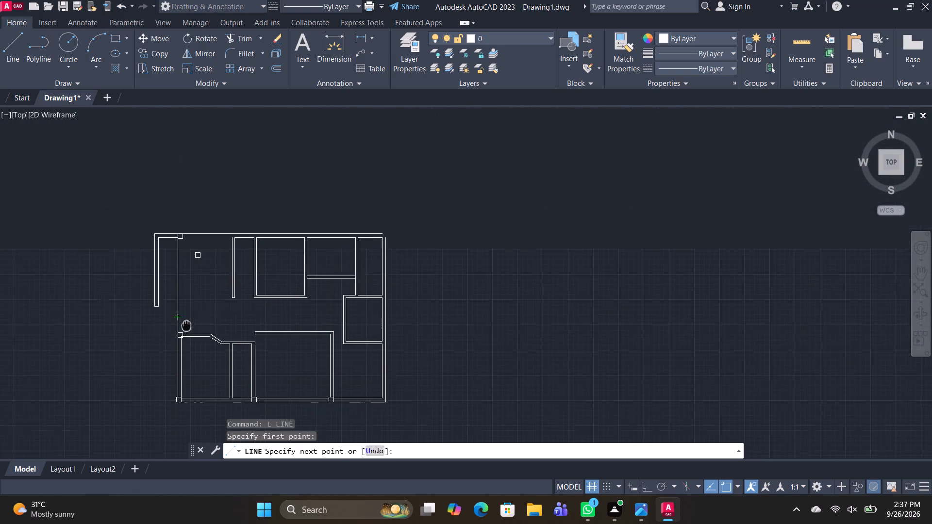
pyautogui.moveTo(189, 333); pyautogui.dragTo(190, 334, button='middle')
pyautogui.scroll(3, 188, 292)
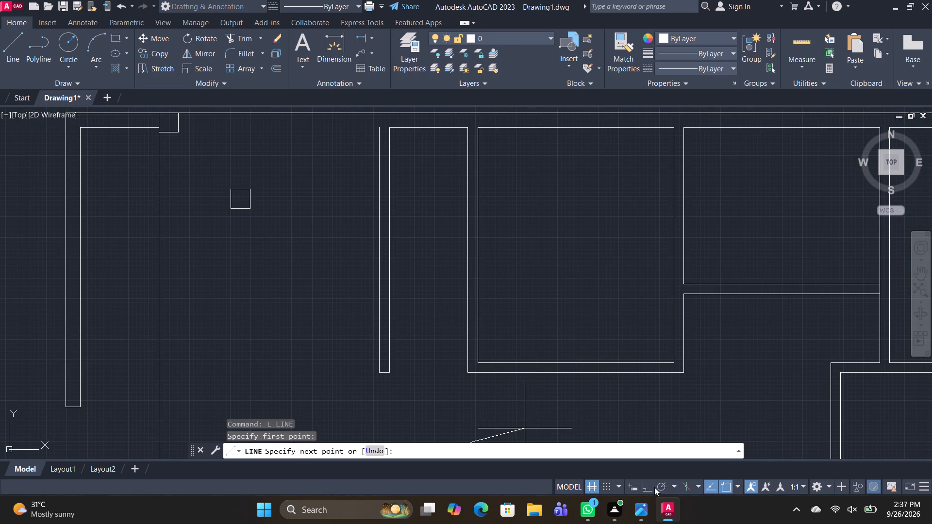
pyautogui.click(651, 484)
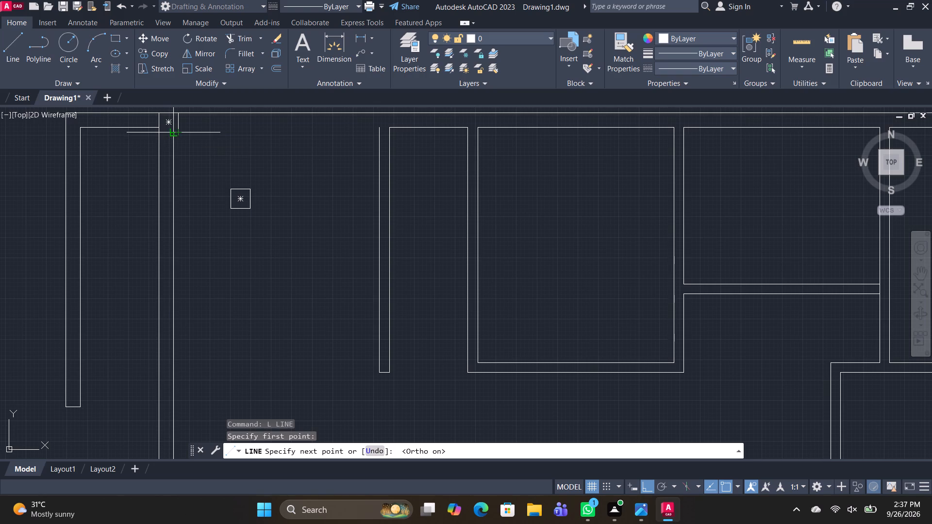
pyautogui.scroll(7, 175, 132)
pyautogui.click(99, 135)
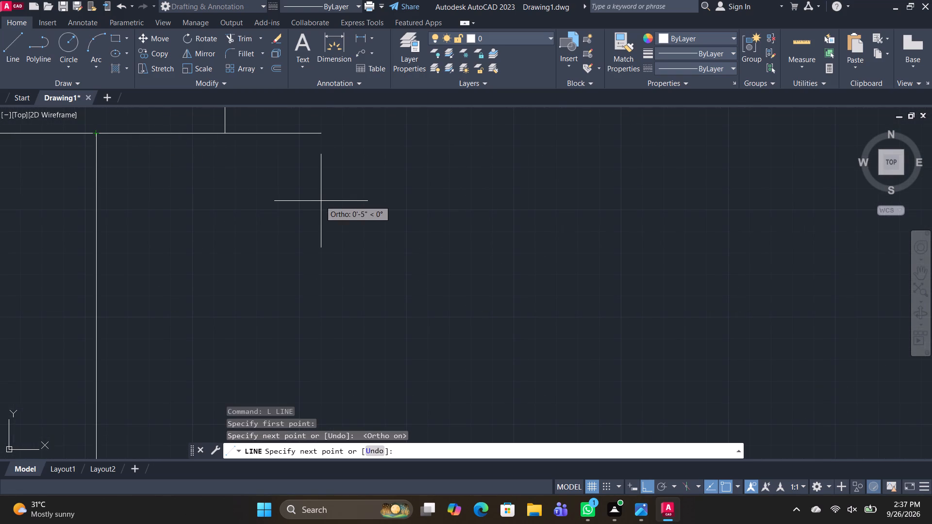
pyautogui.press('space')
# Draw the top wall's inner line from the new partition's left line to the right side of the main left wall's top column.
pyautogui.press('l')
pyautogui.scroll(-3, 319, 200)
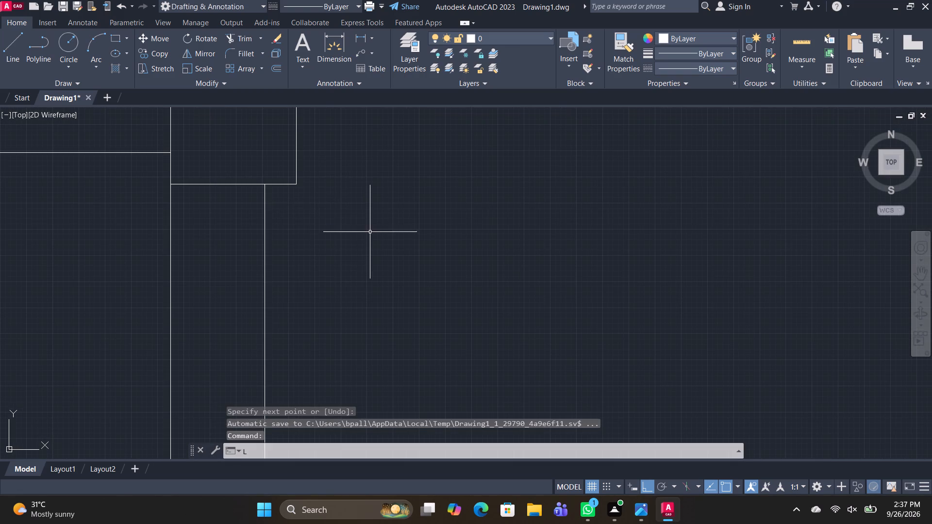
pyautogui.press('space')
pyautogui.scroll(-4, 400, 222)
pyautogui.scroll(1, 565, 214)
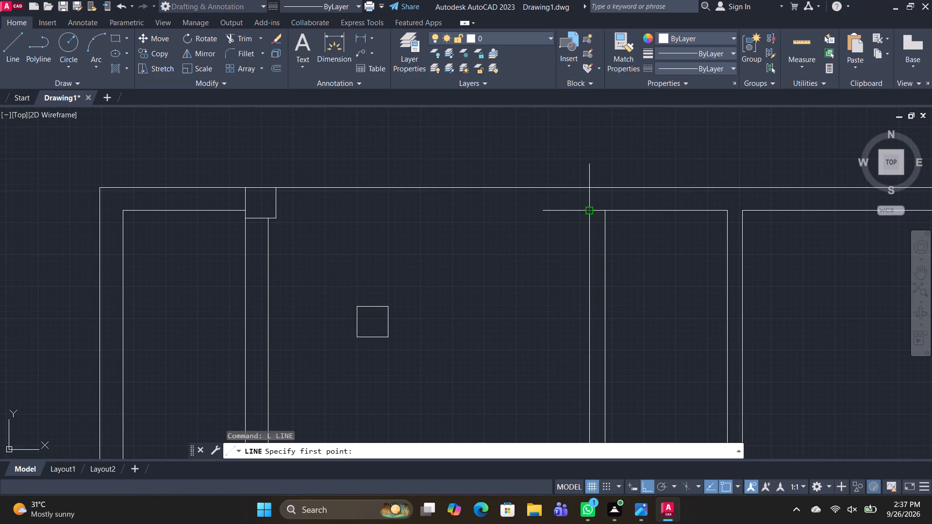
pyautogui.click(590, 213)
pyautogui.click(278, 208)
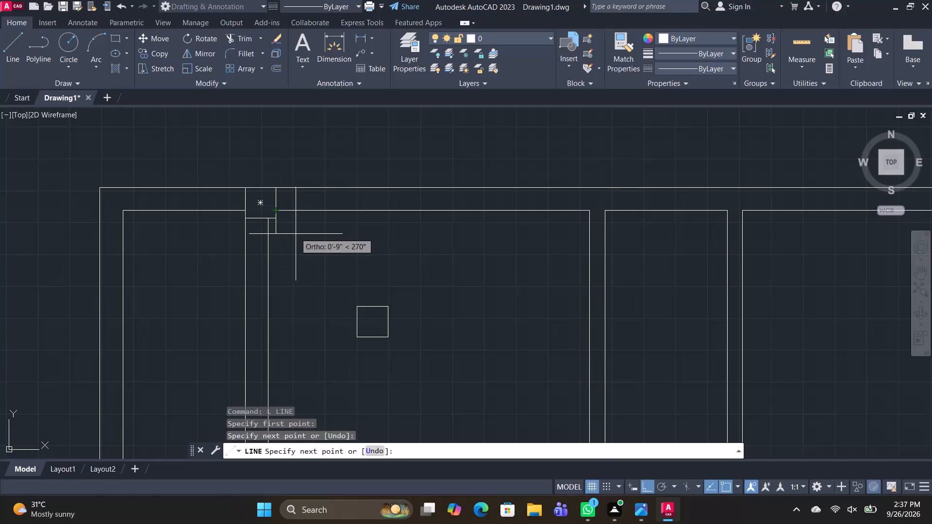
pyautogui.press('space')
# Copy the loose column by its top midpoint onto the top outer wall line, centred over the upper-middle room's left wall.
pyautogui.scroll(-1, 426, 242)
pyautogui.moveTo(546, 255); pyautogui.dragTo(475, 225, button='middle')
pyautogui.click(326, 290)
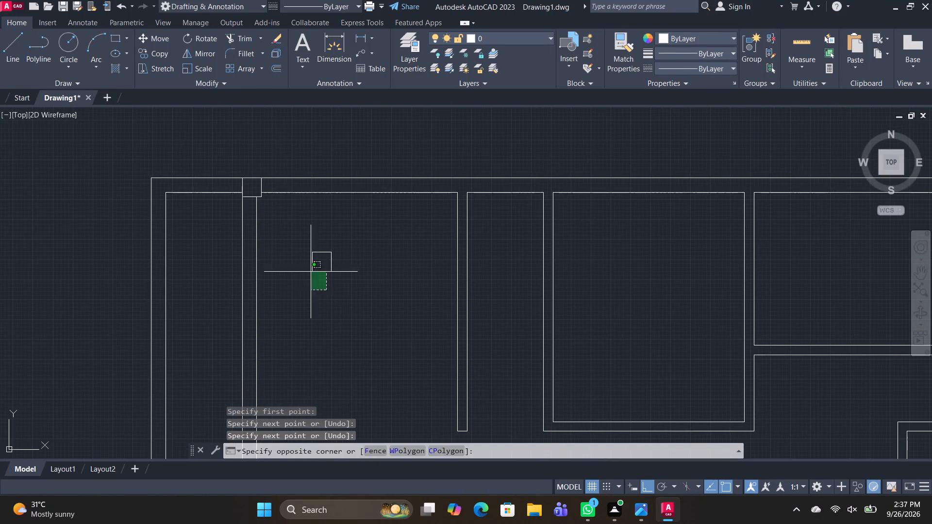
pyautogui.click(275, 247)
pyautogui.write('CO')
pyautogui.press('space')
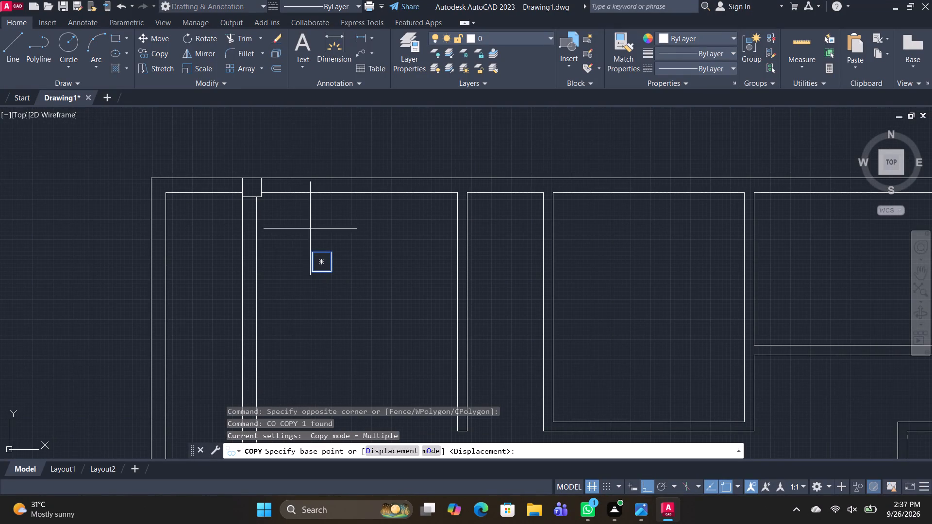
pyautogui.click(322, 249)
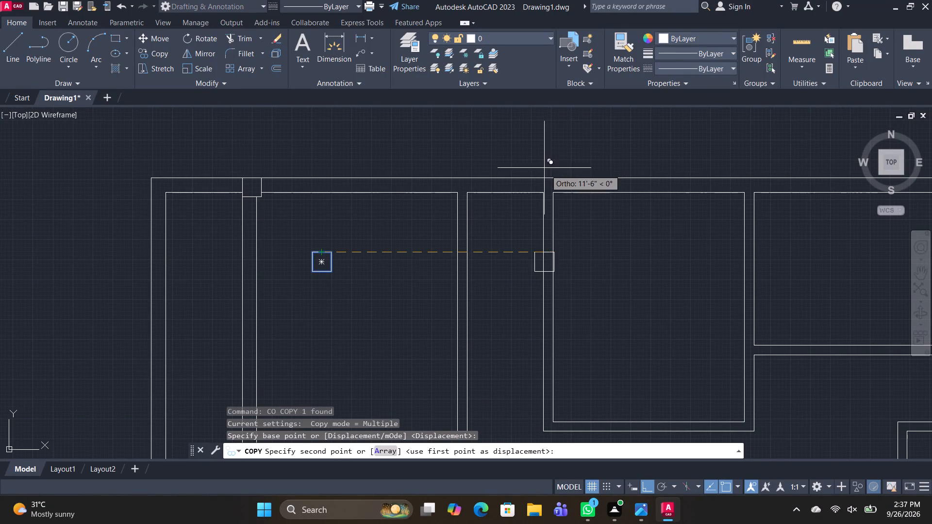
pyautogui.click(547, 179)
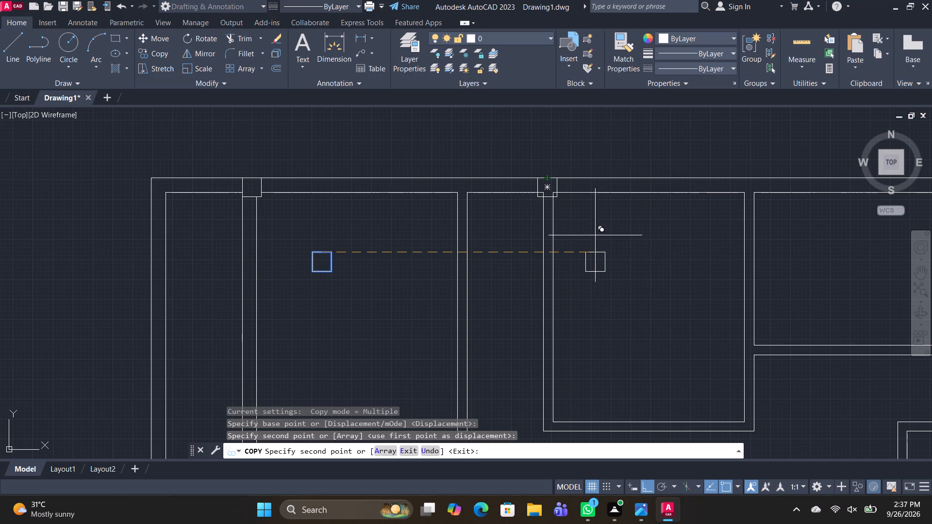
pyautogui.press('space')
# Trim the four wall line ends inside the new column at the top of the upper-middle room's left wall.
pyautogui.scroll(2, 549, 196)
pyautogui.write('TR')
pyautogui.press('space')
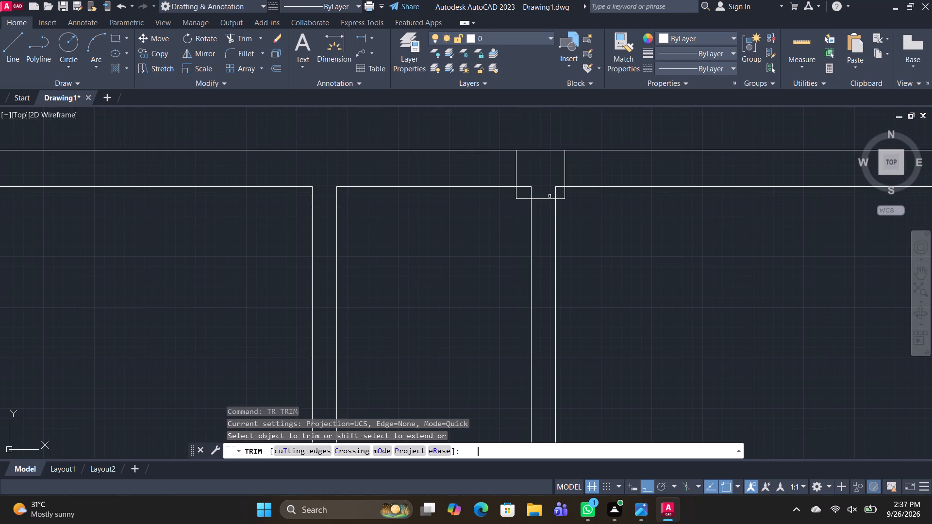
pyautogui.click(526, 186)
pyautogui.click(532, 193)
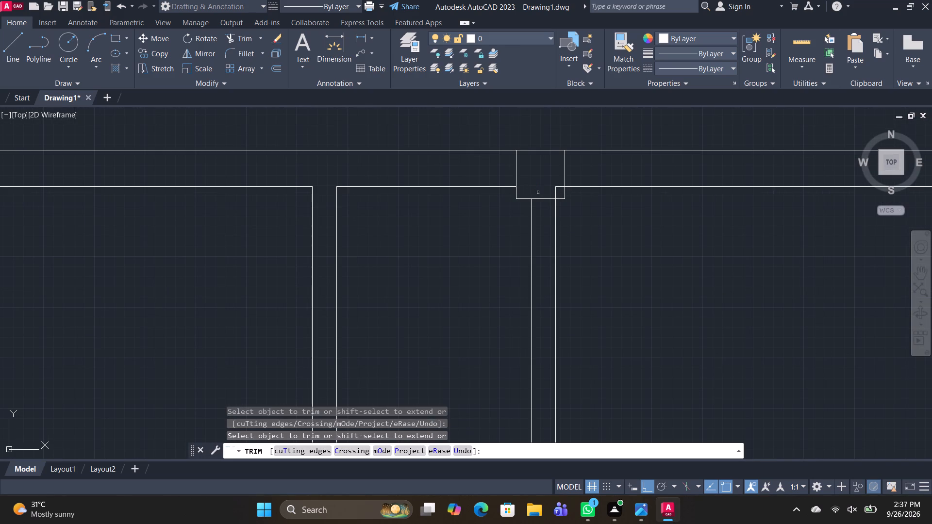
pyautogui.click(555, 193)
pyautogui.click(558, 185)
pyautogui.scroll(-3, 607, 247)
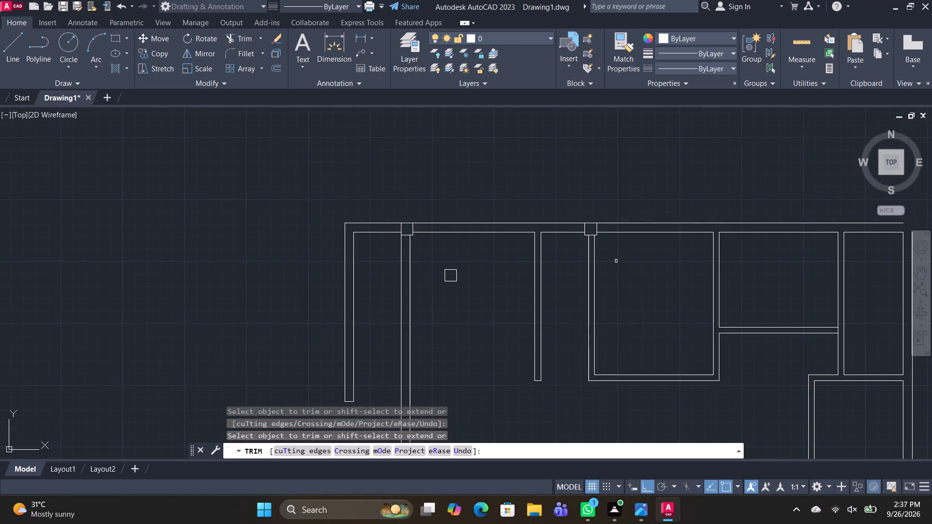
pyautogui.moveTo(677, 315); pyautogui.dragTo(520, 284, button='middle')
pyautogui.press('Escape')
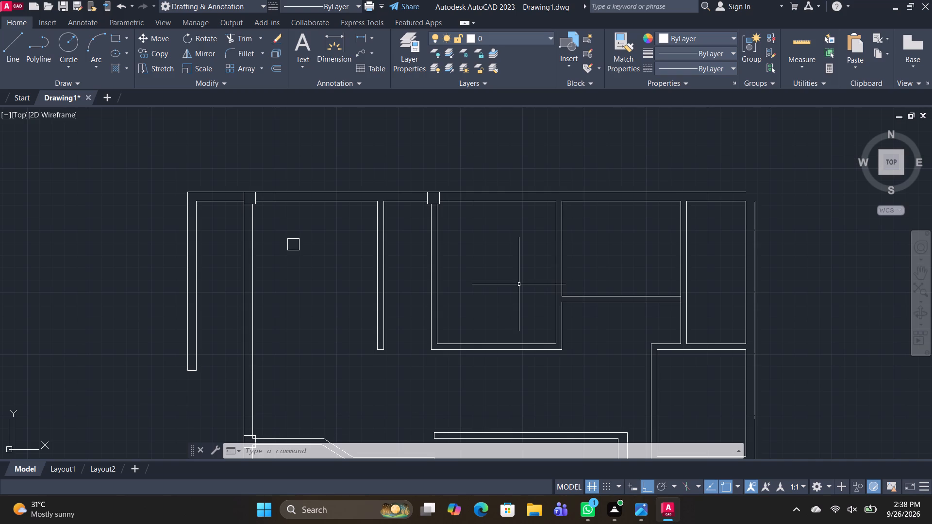
# Copy the column above the upper-middle room's left wall by its top midpoint along the top outer wall line, centred over that room's right wall.
pyautogui.click(440, 197)
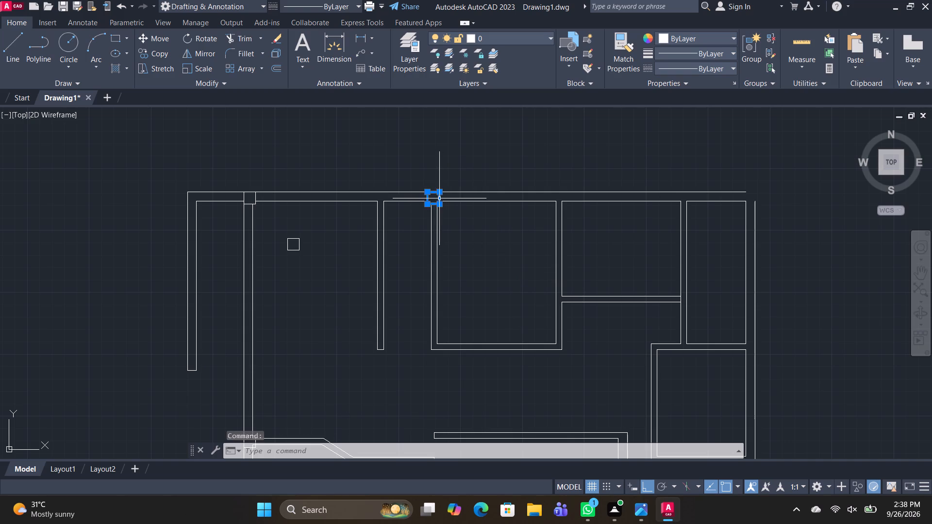
pyautogui.write('CO')
pyautogui.press('space')
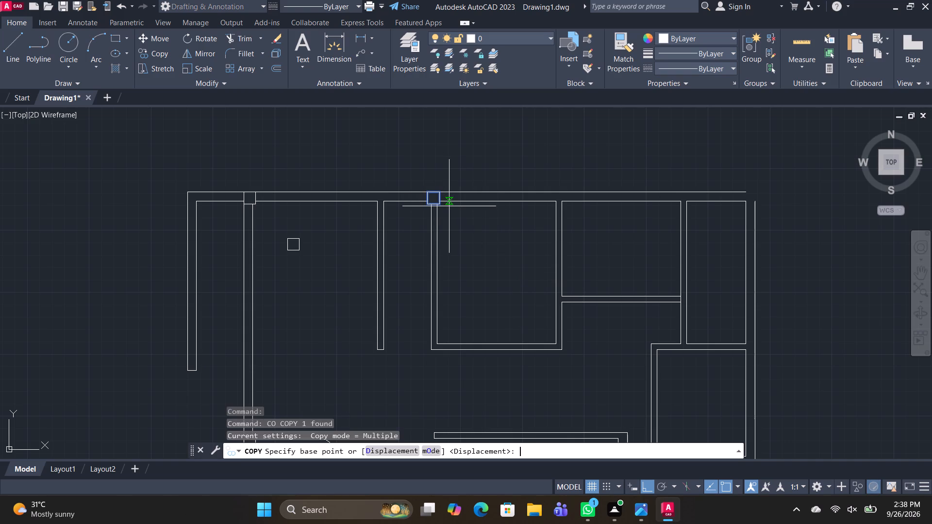
pyautogui.scroll(3, 431, 186)
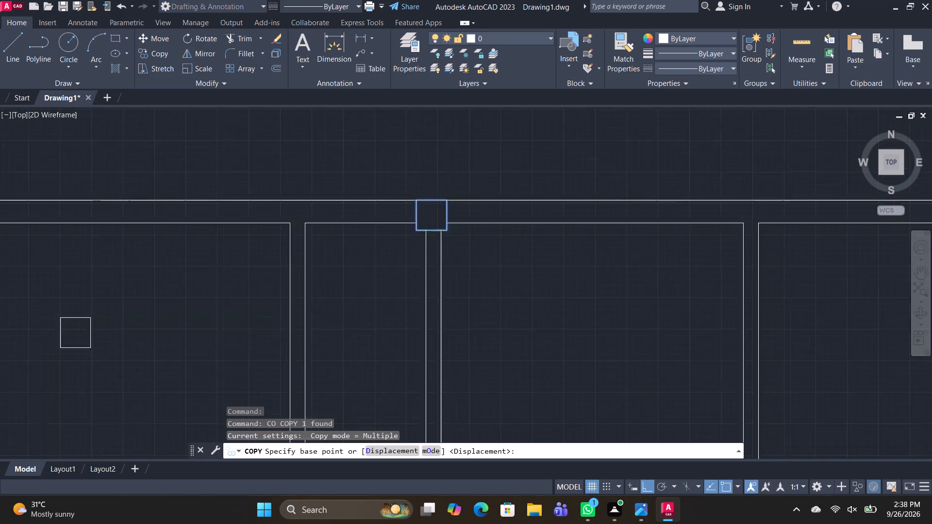
pyautogui.click(430, 205)
pyautogui.moveTo(791, 213); pyautogui.dragTo(499, 221, button='middle')
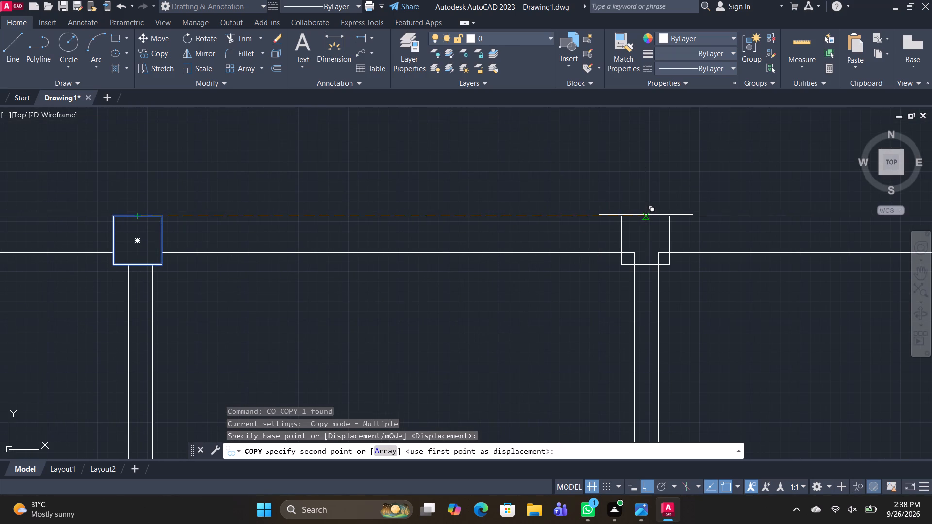
pyautogui.click(646, 215)
pyautogui.scroll(-1, 740, 285)
pyautogui.moveTo(752, 295); pyautogui.dragTo(707, 289, button='middle')
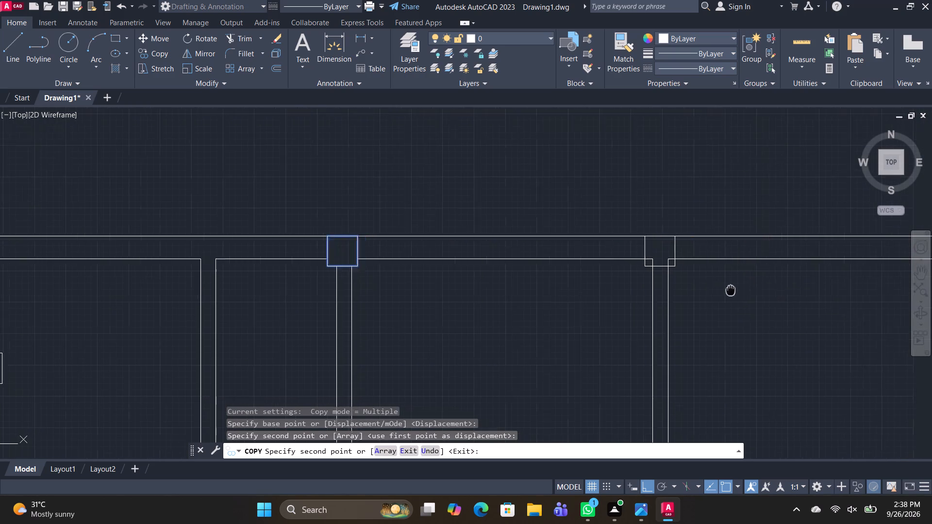
pyautogui.moveTo(707, 289); pyautogui.dragTo(469, 307, button='middle')
pyautogui.moveTo(833, 281); pyautogui.dragTo(622, 277, button='middle')
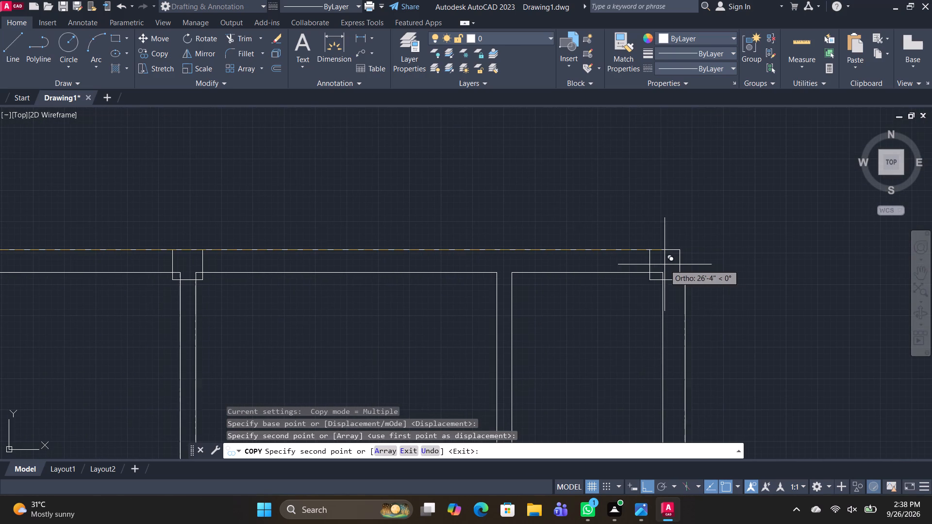
pyautogui.press('Escape')
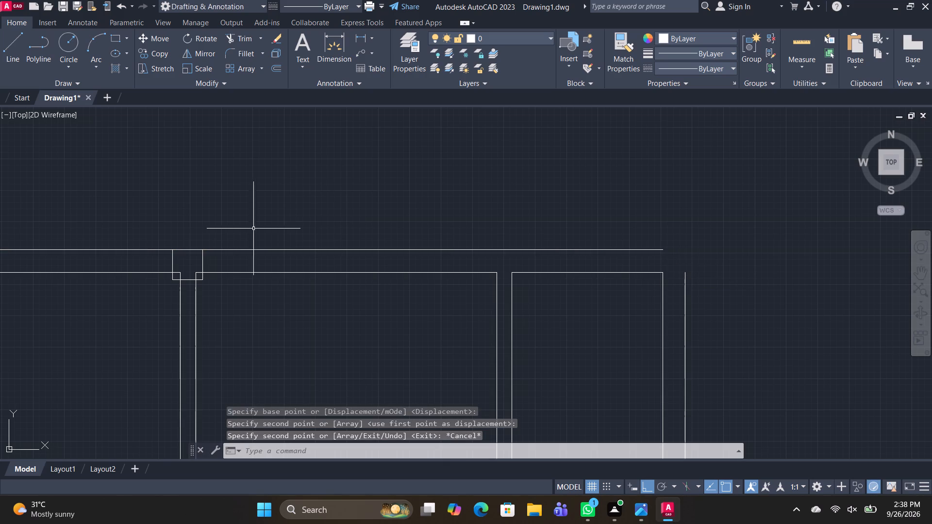
# Copy the new column by its top-right corner to the building's upper-right corner, where the top and right outer wall lines meet.
pyautogui.click(203, 262)
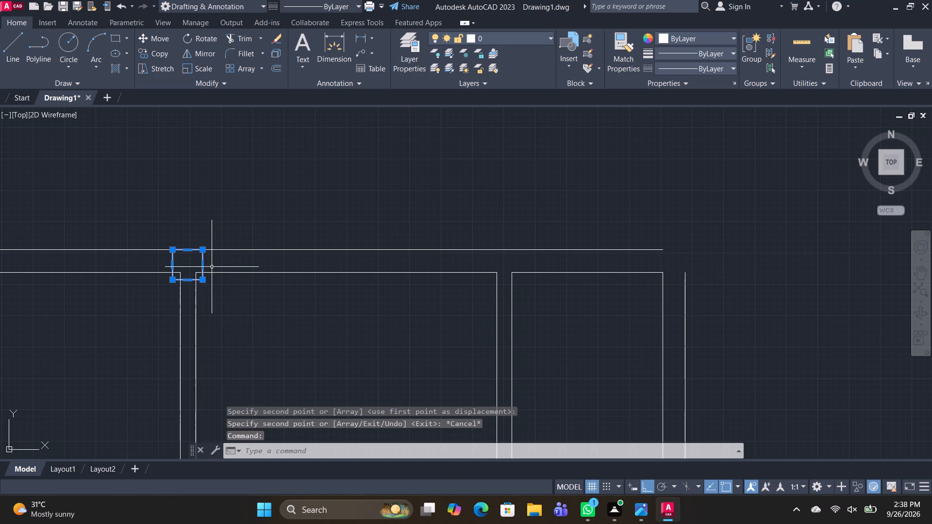
pyautogui.write('CO')
pyautogui.press('space')
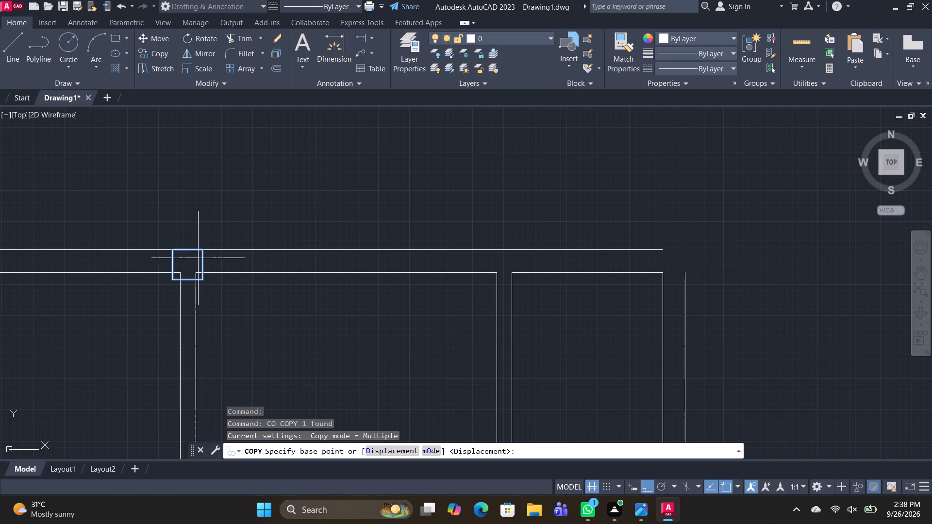
pyautogui.click(201, 252)
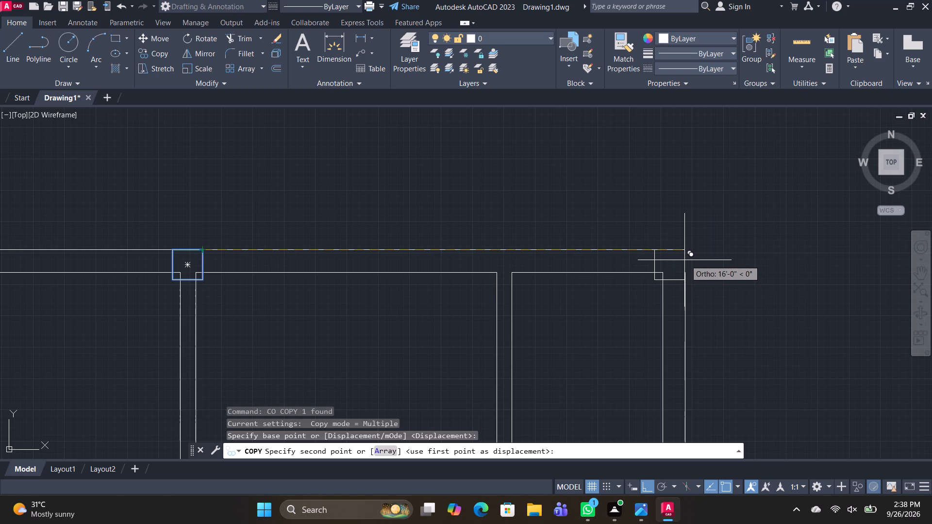
pyautogui.click(685, 259)
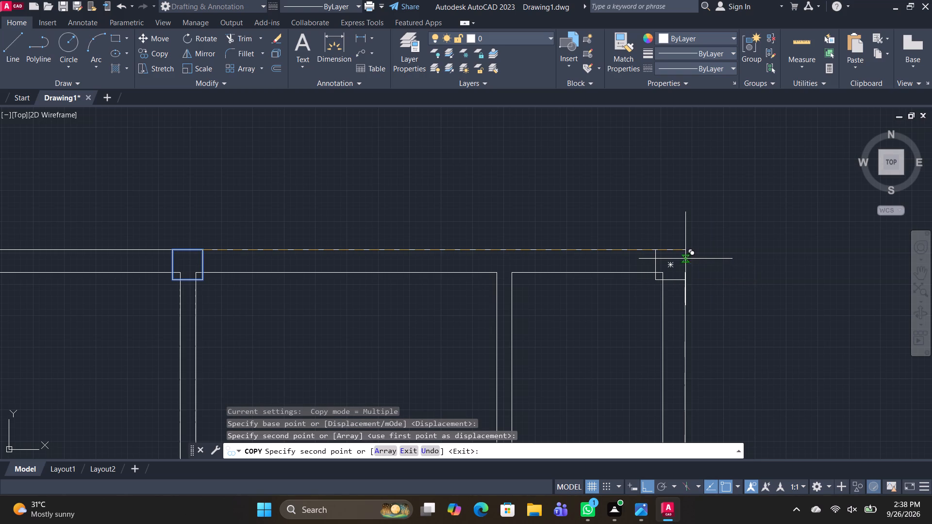
pyautogui.press('space')
pyautogui.scroll(3, 685, 276)
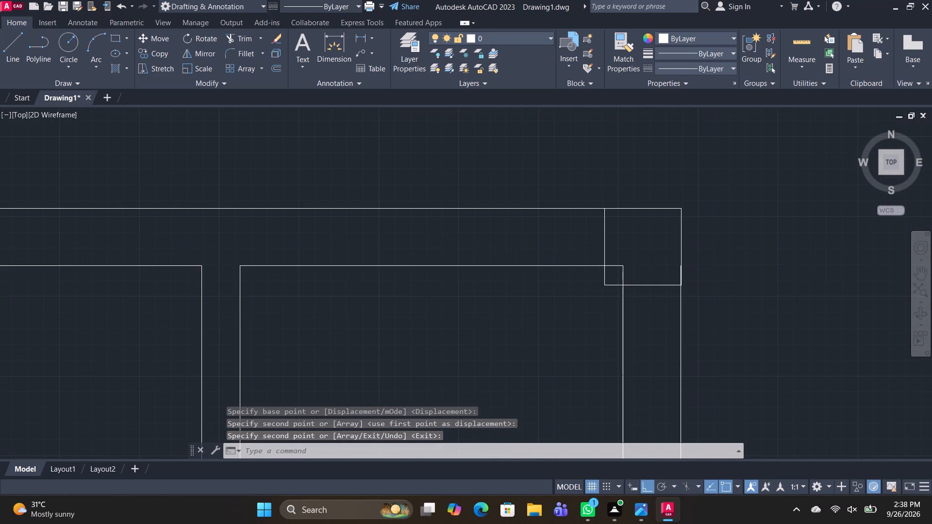
pyautogui.press('Escape')
# Move the upper-right corner column by its lower-right corner so its right side lies on the right wall's outer line.
pyautogui.scroll(2, 673, 249)
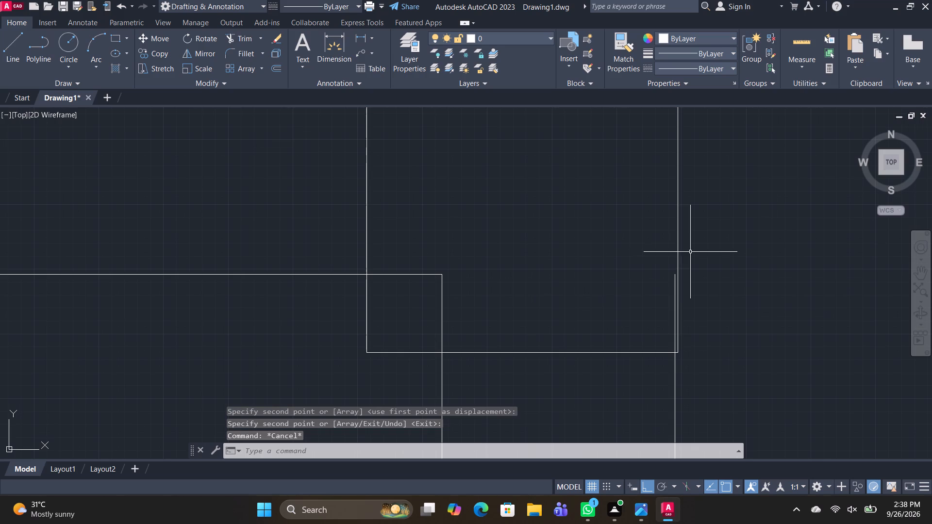
pyautogui.moveTo(691, 252); pyautogui.dragTo(688, 248)
pyautogui.click(648, 220)
pyautogui.press('m')
pyautogui.press('space')
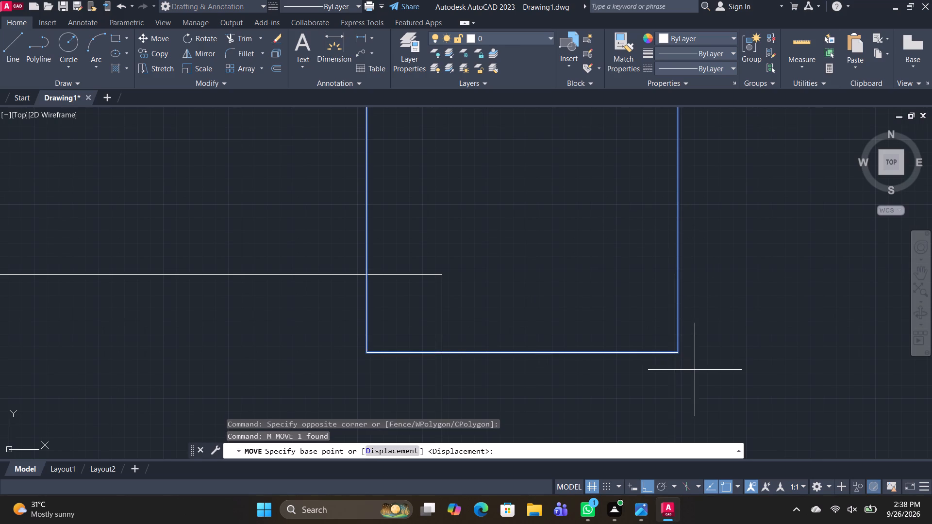
pyautogui.scroll(3, 678, 354)
pyautogui.click(669, 348)
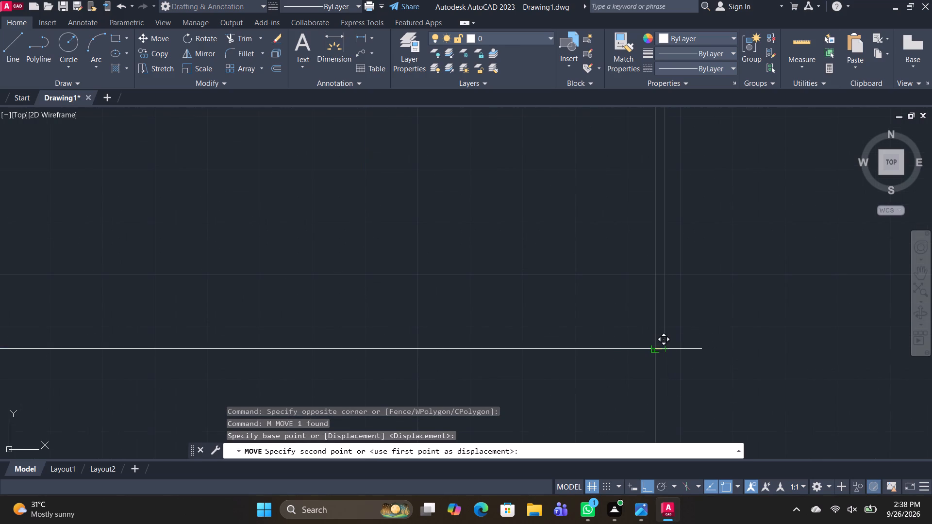
pyautogui.click(653, 346)
pyautogui.scroll(-3, 697, 356)
pyautogui.press('space')
pyautogui.press('Escape')
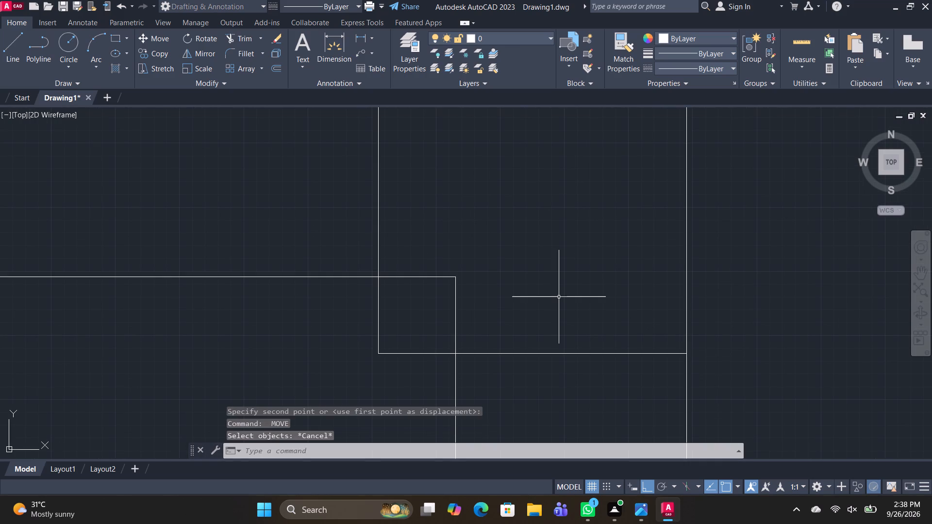
# Trim the two inner wall line ends inside the upper-right corner column.
pyautogui.write('TR')
pyautogui.press('space')
pyautogui.moveTo(508, 322); pyautogui.dragTo(451, 293)
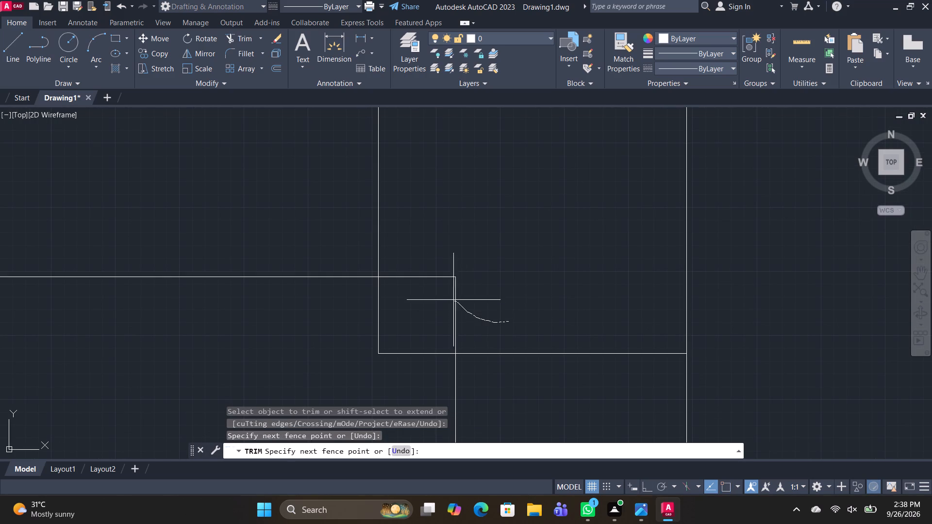
pyautogui.moveTo(451, 293); pyautogui.dragTo(445, 258)
# Trim the four wall line ends inside the column at the top of the upper-middle room's right wall.
pyautogui.scroll(-7, 469, 272)
pyautogui.moveTo(594, 354); pyautogui.dragTo(657, 278, button='middle')
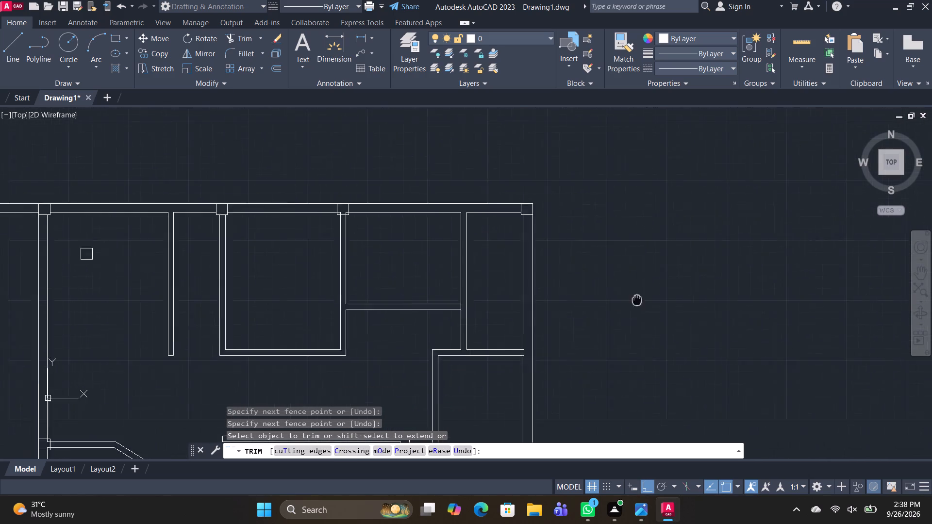
pyautogui.moveTo(657, 278); pyautogui.dragTo(662, 273, button='middle')
pyautogui.scroll(2, 333, 172)
pyautogui.scroll(2, 418, 210)
pyautogui.moveTo(429, 193); pyautogui.dragTo(420, 175)
pyautogui.moveTo(466, 182); pyautogui.dragTo(435, 192)
# Extend the lower line of the lower-middle room's top wall to the left, and the left line of that room's left wall up to it.
pyautogui.scroll(-2, 434, 191)
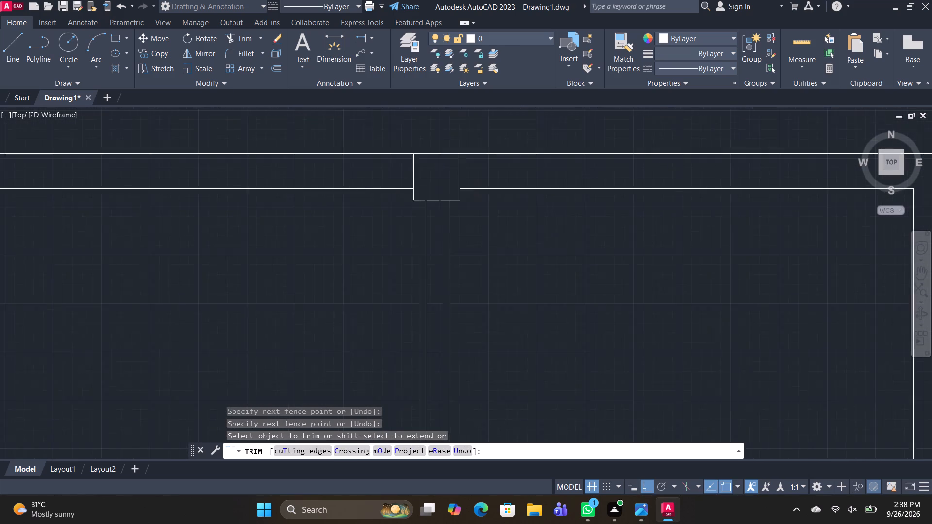
pyautogui.scroll(-3, 486, 234)
pyautogui.moveTo(545, 270); pyautogui.dragTo(581, 201, button='middle')
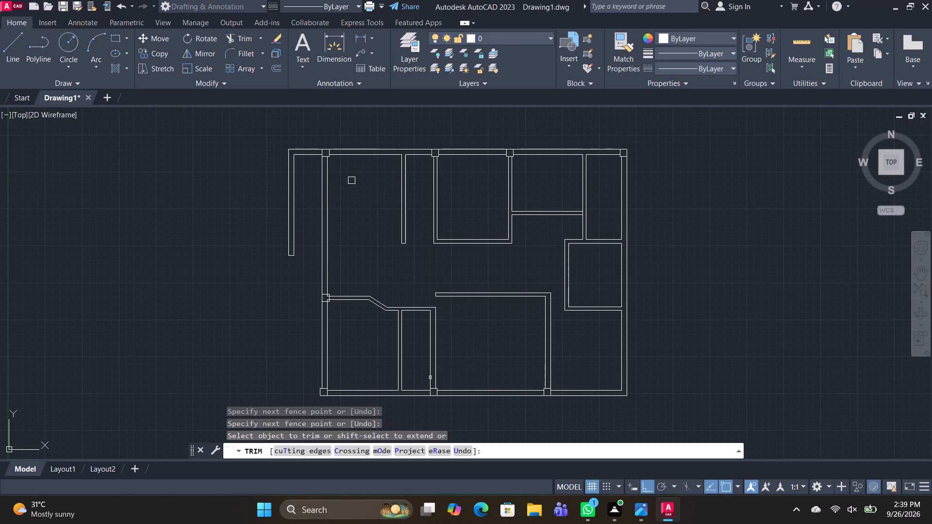
pyautogui.scroll(2, 421, 377)
pyautogui.moveTo(523, 386); pyautogui.dragTo(449, 334, button='middle')
pyautogui.scroll(-2, 450, 331)
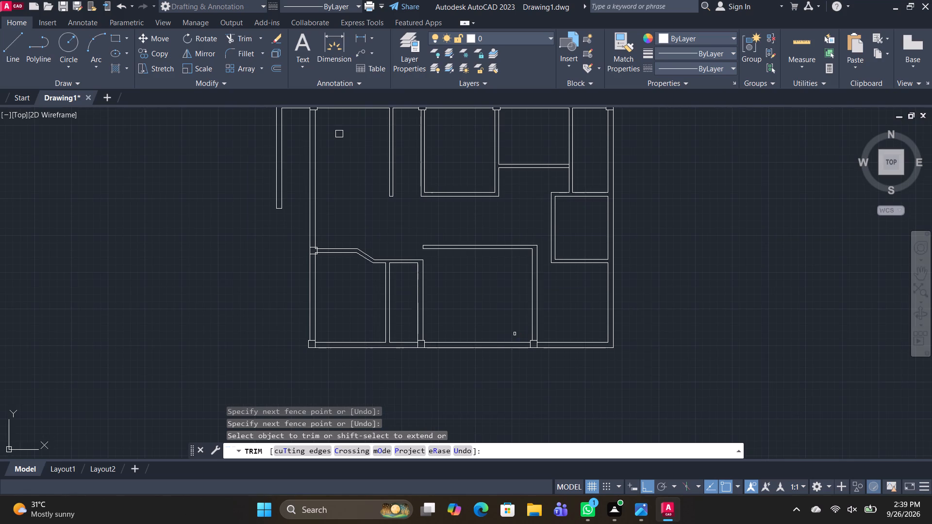
pyautogui.moveTo(516, 333); pyautogui.dragTo(520, 315, button='middle')
pyautogui.scroll(1, 433, 244)
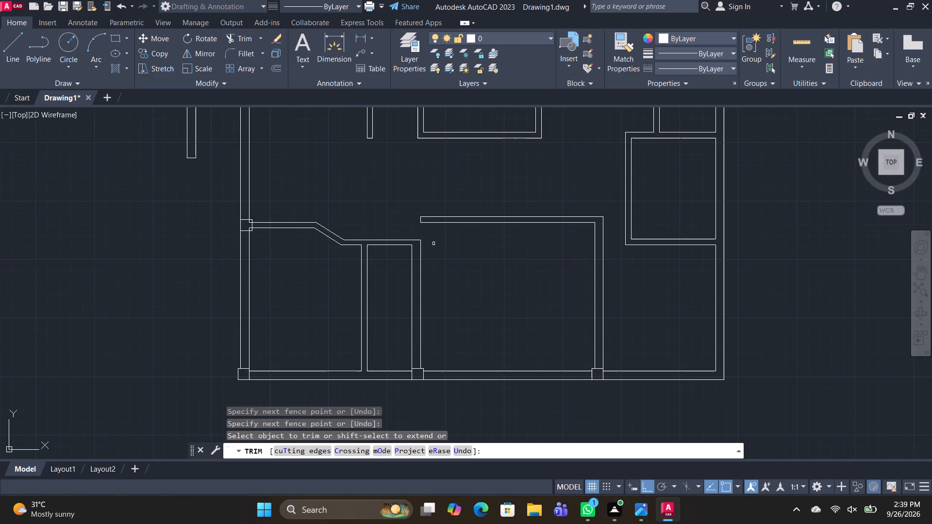
pyautogui.scroll(1, 409, 245)
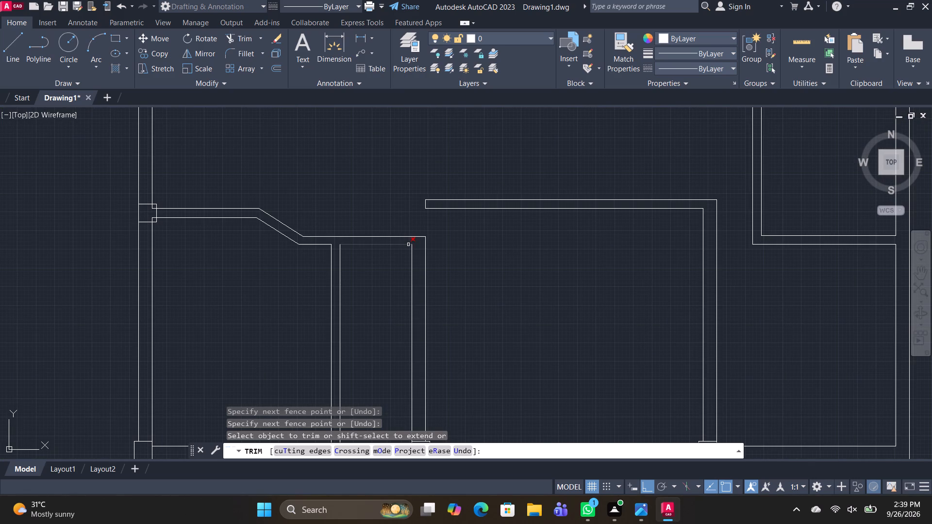
pyautogui.press('Escape')
pyautogui.write('TR')
pyautogui.press('space')
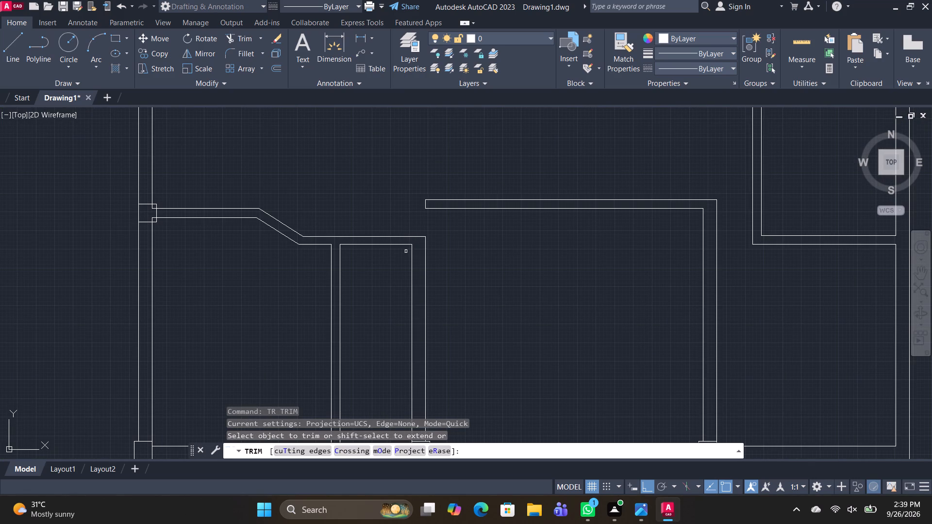
pyautogui.keyDown('shift'); pyautogui.click(412, 250); pyautogui.keyUp('shift')
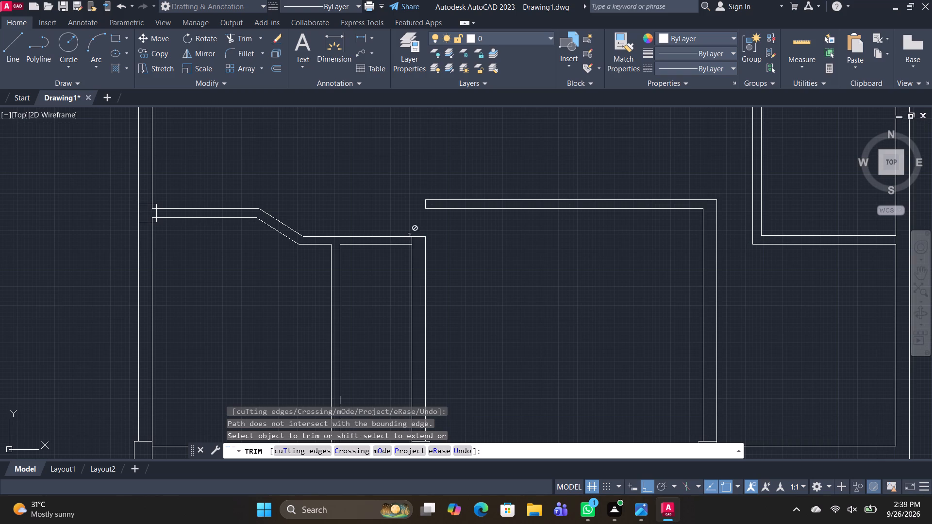
pyautogui.keyDown('shift'); pyautogui.click(429, 210); pyautogui.keyUp('shift')
pyautogui.keyDown('shift'); pyautogui.click(428, 208); pyautogui.keyUp('shift')
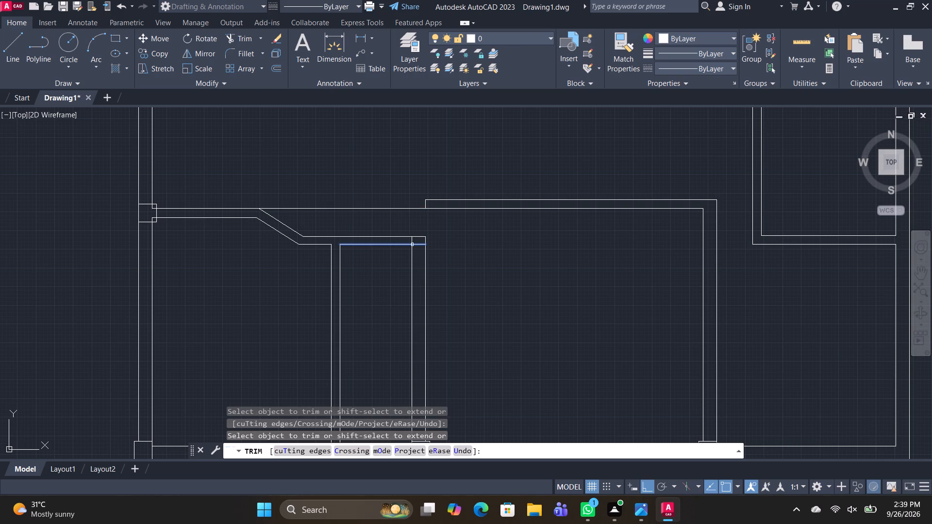
pyautogui.keyDown('shift'); pyautogui.click(411, 241); pyautogui.keyUp('shift')
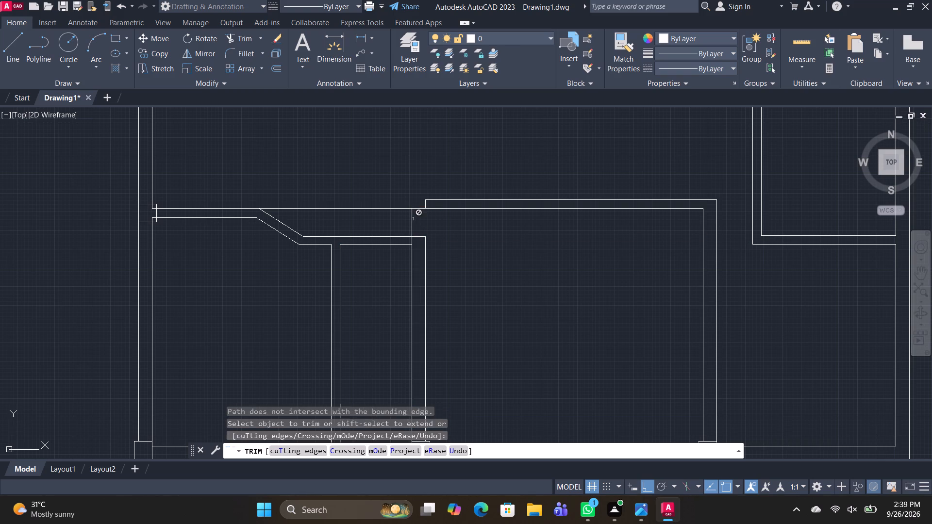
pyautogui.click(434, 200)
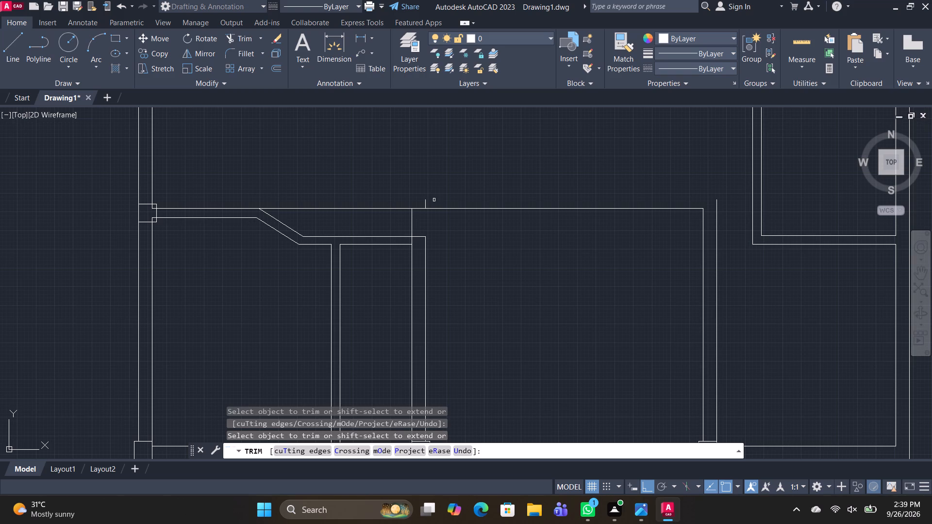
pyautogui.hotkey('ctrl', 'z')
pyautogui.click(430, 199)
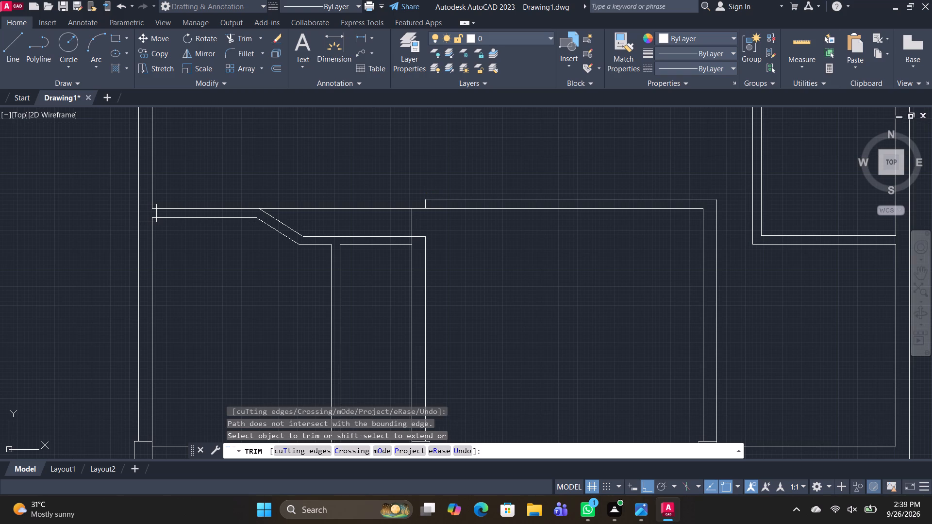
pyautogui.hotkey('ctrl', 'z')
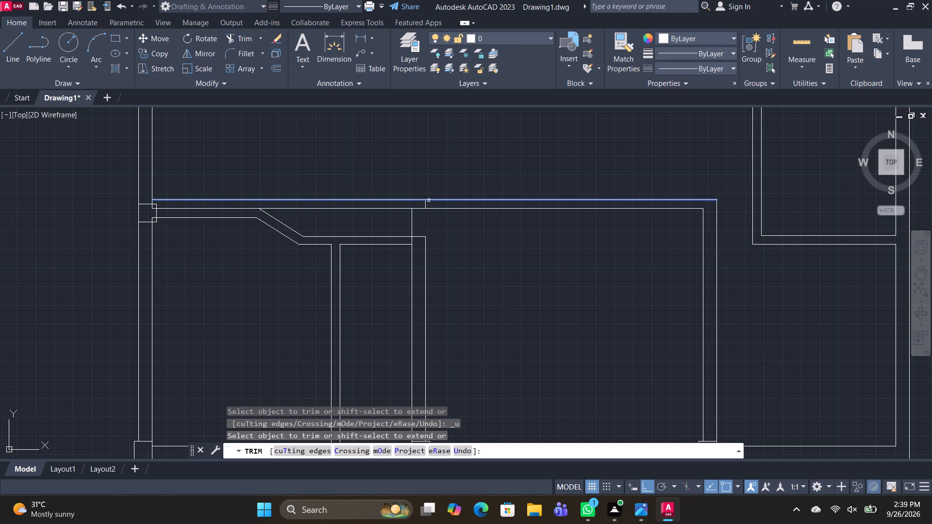
# Extend the top wall's upper line and the left wall's outer line to meet at the lower-middle room's corner, trimming the overhang beyond it.
pyautogui.keyDown('shift'); pyautogui.click(429, 200); pyautogui.keyUp('shift')
pyautogui.keyDown('shift'); pyautogui.click(413, 214); pyautogui.keyUp('shift')
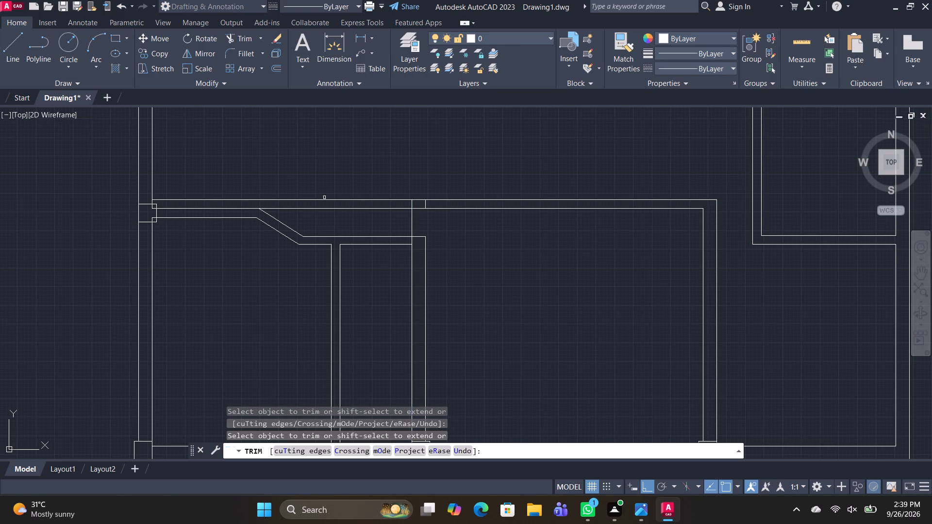
pyautogui.scroll(2, 317, 196)
pyautogui.moveTo(340, 252); pyautogui.dragTo(330, 138)
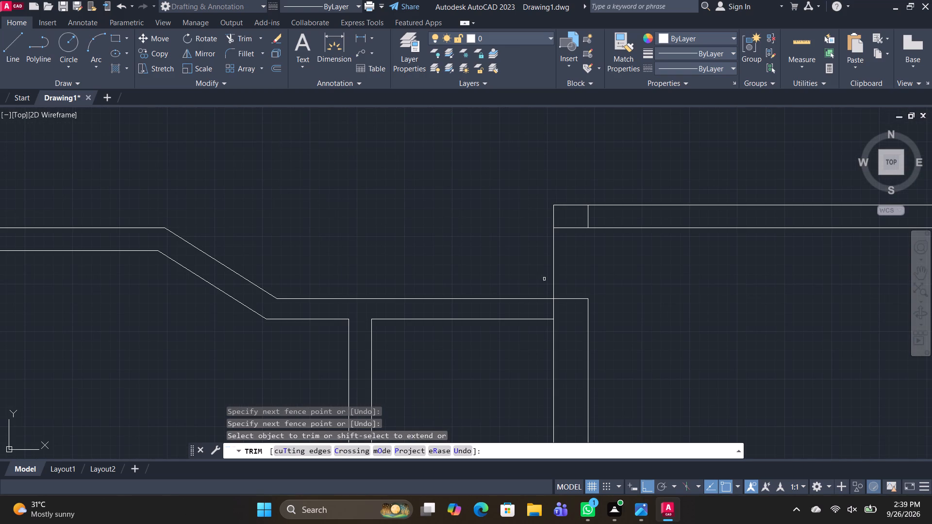
# Extend the left wall's inner line up to the top wall and trim the crossing pieces inside the lower-middle room's upper-left corner.
pyautogui.keyDown('shift'); pyautogui.click(588, 308); pyautogui.keyUp('shift')
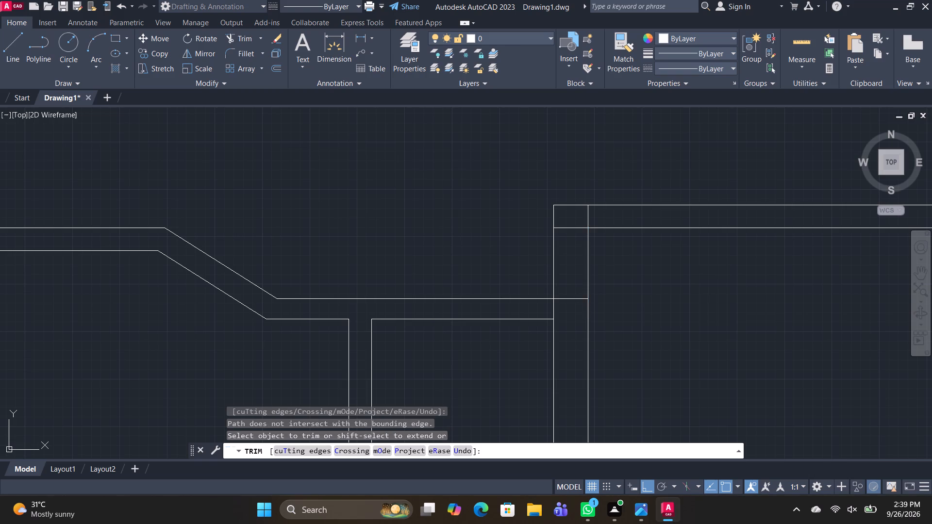
pyautogui.moveTo(564, 225); pyautogui.dragTo(569, 261)
pyautogui.moveTo(575, 217); pyautogui.dragTo(638, 216)
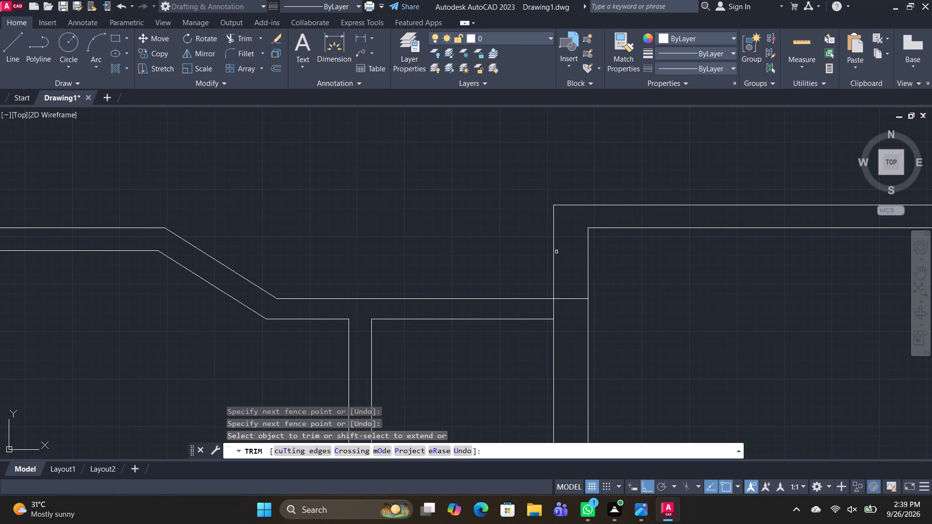
# Trim the crossing line pieces where the lower-left rooms' top wall meets the lower-middle room's left wall.
pyautogui.moveTo(562, 271); pyautogui.dragTo(582, 339)
pyautogui.moveTo(563, 309); pyautogui.dragTo(527, 308)
pyautogui.scroll(-3, 581, 324)
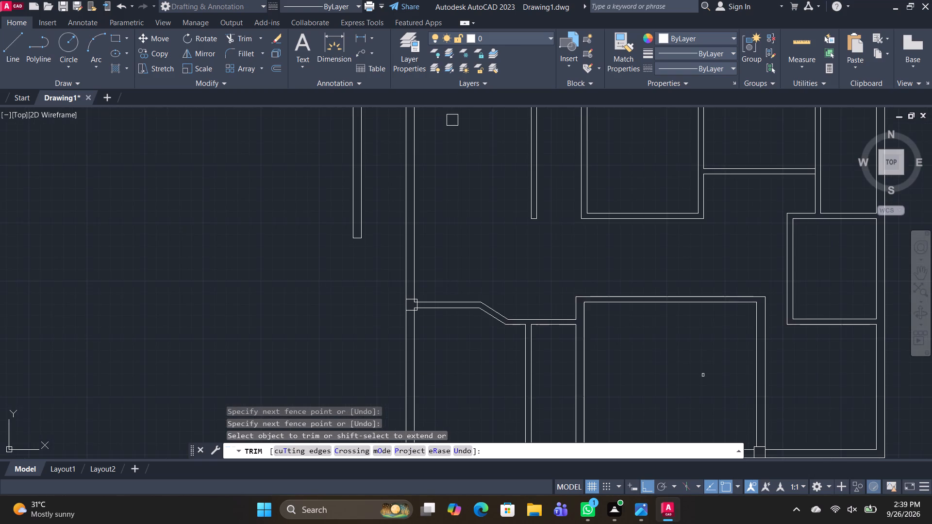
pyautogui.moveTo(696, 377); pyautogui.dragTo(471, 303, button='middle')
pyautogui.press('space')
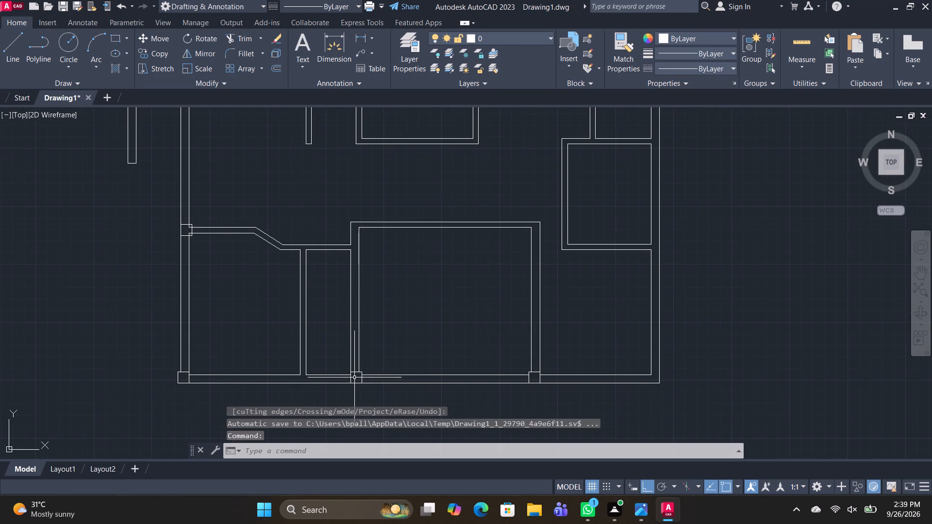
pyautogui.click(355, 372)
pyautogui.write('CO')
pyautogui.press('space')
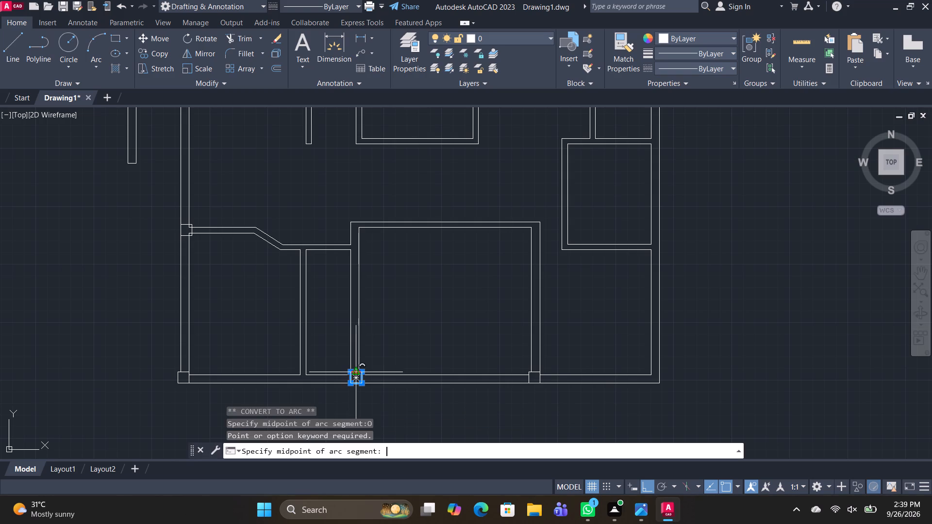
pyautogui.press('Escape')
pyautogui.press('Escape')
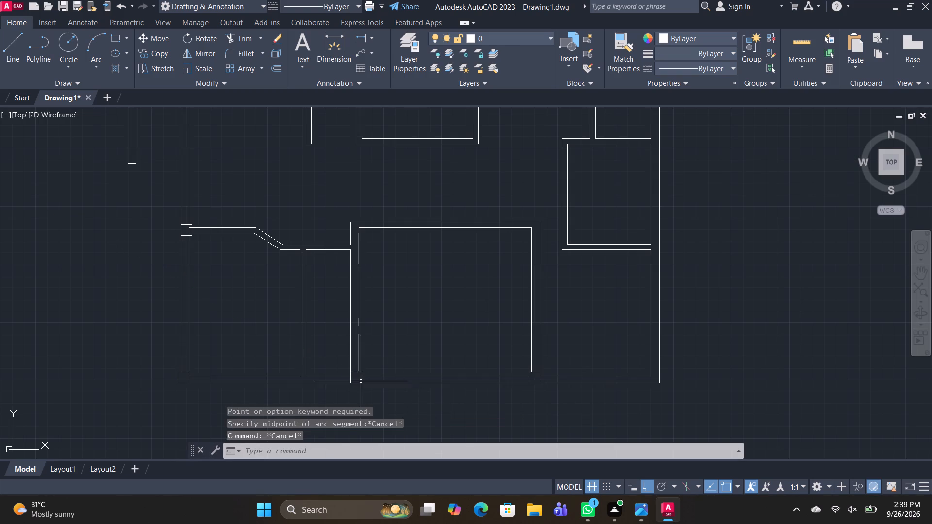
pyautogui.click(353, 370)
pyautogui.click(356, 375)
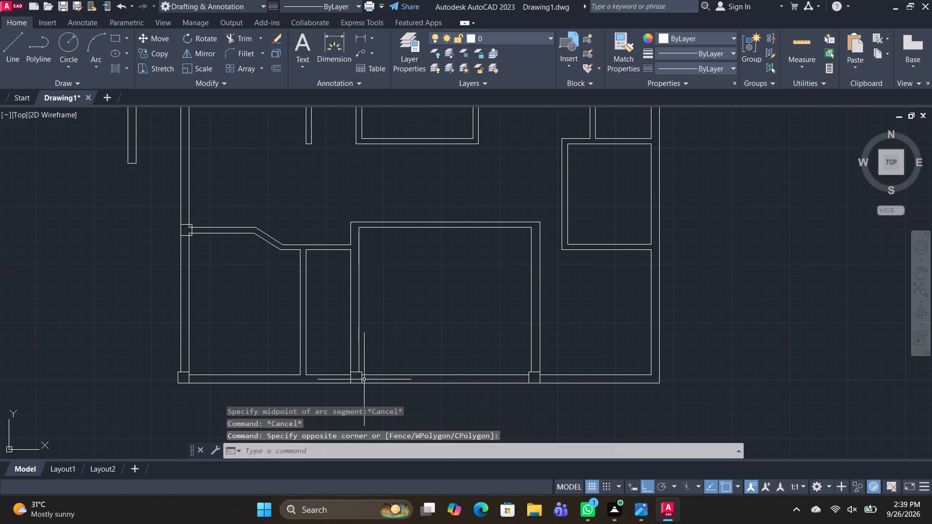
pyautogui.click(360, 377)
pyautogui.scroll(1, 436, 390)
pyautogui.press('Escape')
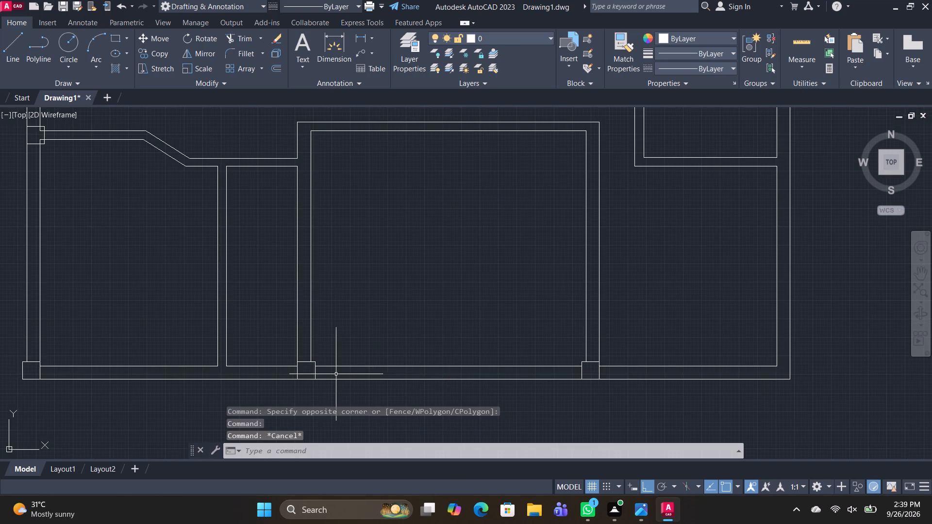
# Copy the two columns at the lower-middle room's bottom corners up to the room's top corners, aligned with its outer edge.
pyautogui.click(315, 372)
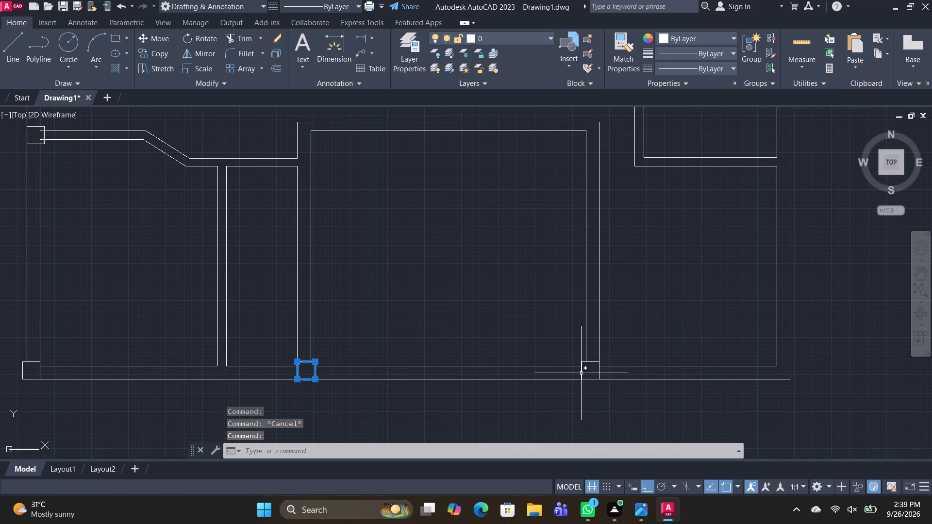
pyautogui.click(582, 373)
pyautogui.write('CO')
pyautogui.press('space')
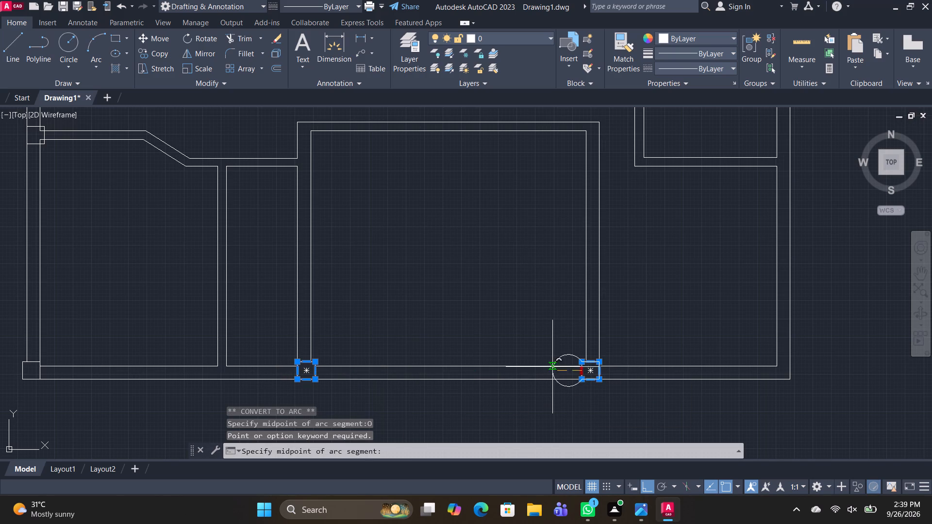
pyautogui.press('Escape')
pyautogui.write('CO')
pyautogui.press('space')
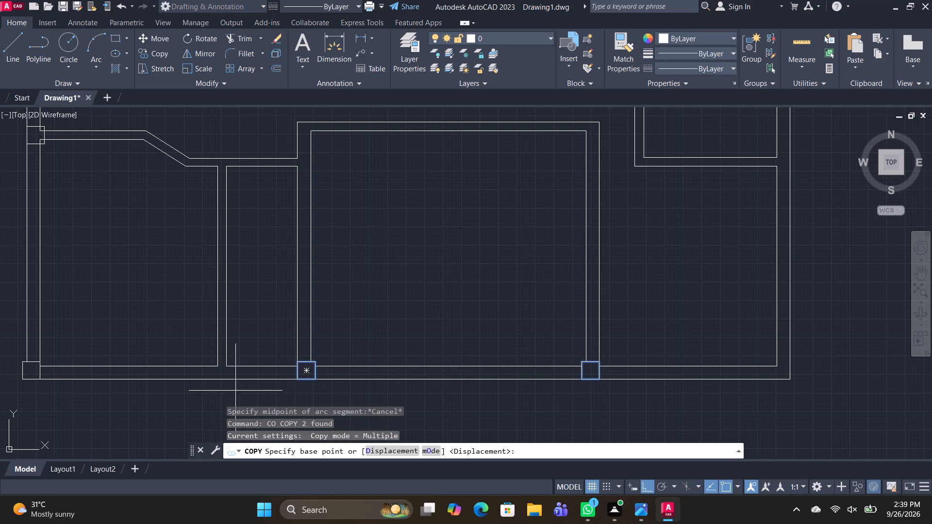
pyautogui.click(296, 360)
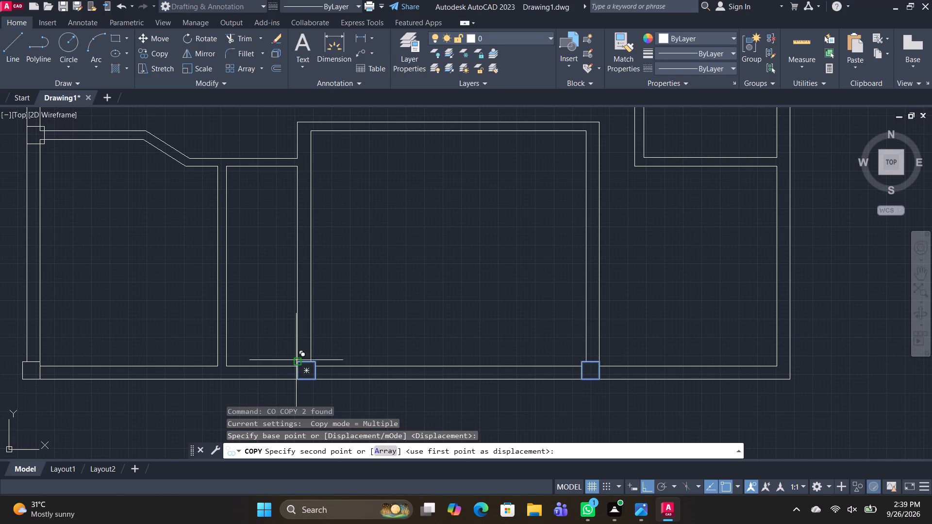
pyautogui.click(297, 124)
pyautogui.press('space')
# Trim the wall line pieces inside the columns at the lower-middle room's upper-left and upper-right corners.
pyautogui.write('TR')
pyautogui.press('space')
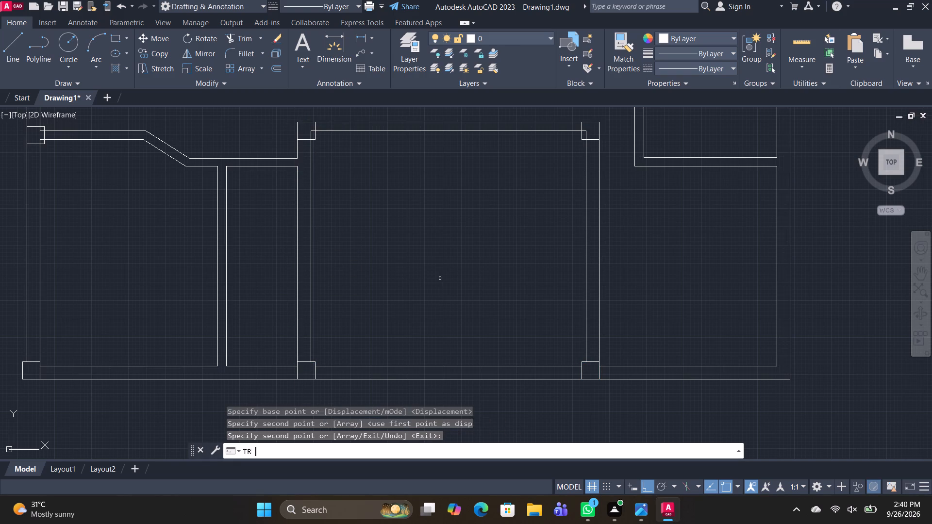
pyautogui.scroll(2, 319, 159)
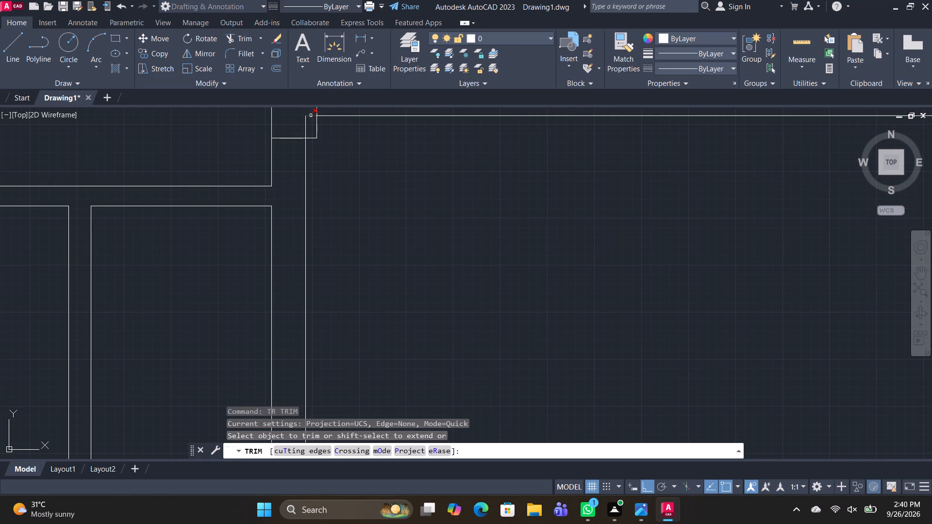
pyautogui.click(311, 115)
pyautogui.moveTo(305, 125); pyautogui.dragTo(295, 125)
pyautogui.scroll(-3, 419, 167)
pyautogui.scroll(3, 554, 161)
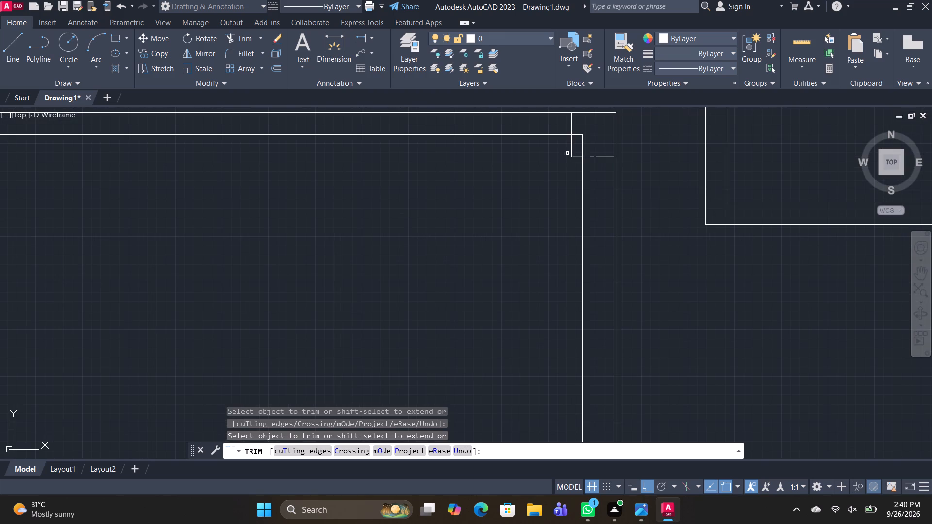
pyautogui.moveTo(576, 138); pyautogui.dragTo(577, 130)
pyautogui.moveTo(580, 142); pyautogui.dragTo(592, 145)
pyautogui.scroll(-3, 593, 145)
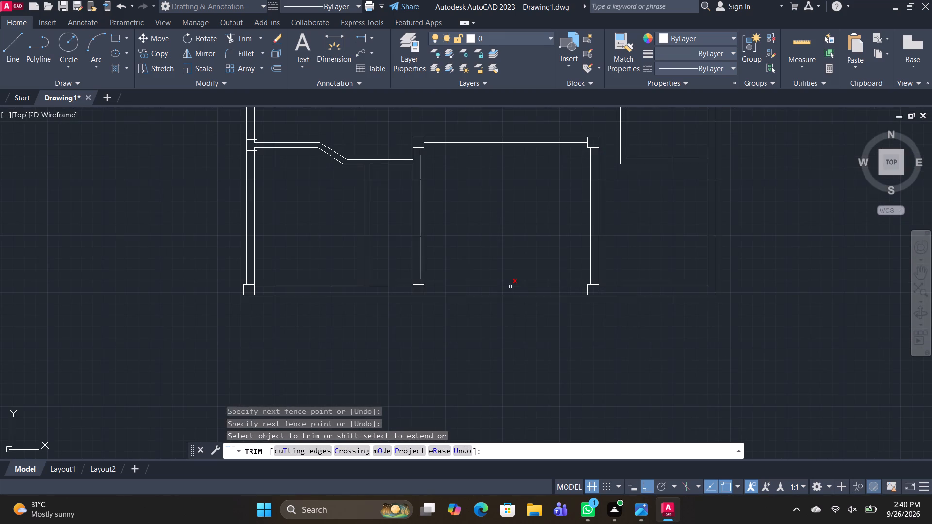
pyautogui.moveTo(510, 287); pyautogui.dragTo(406, 333, button='middle')
pyautogui.press('space')
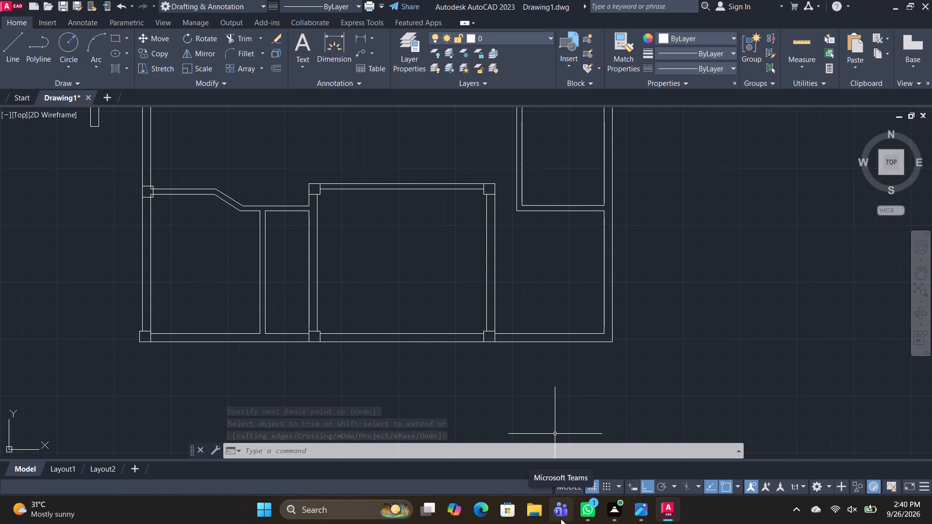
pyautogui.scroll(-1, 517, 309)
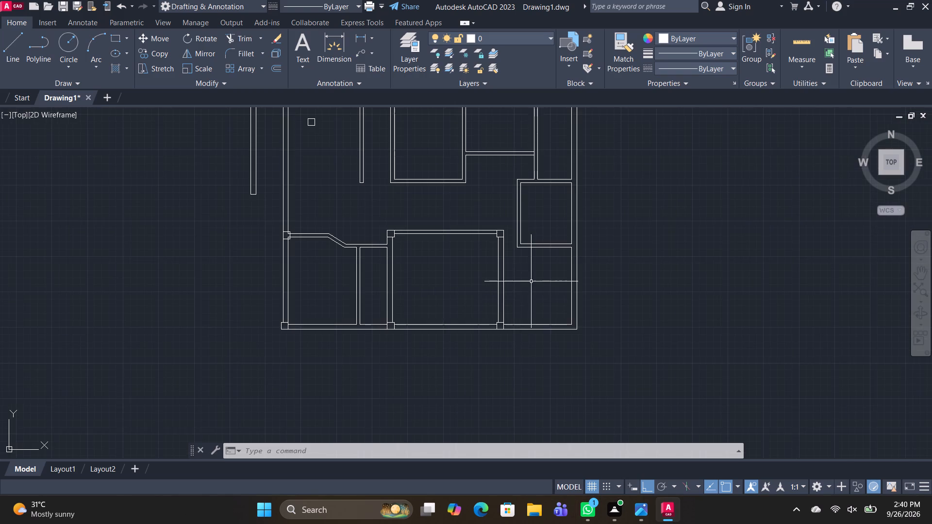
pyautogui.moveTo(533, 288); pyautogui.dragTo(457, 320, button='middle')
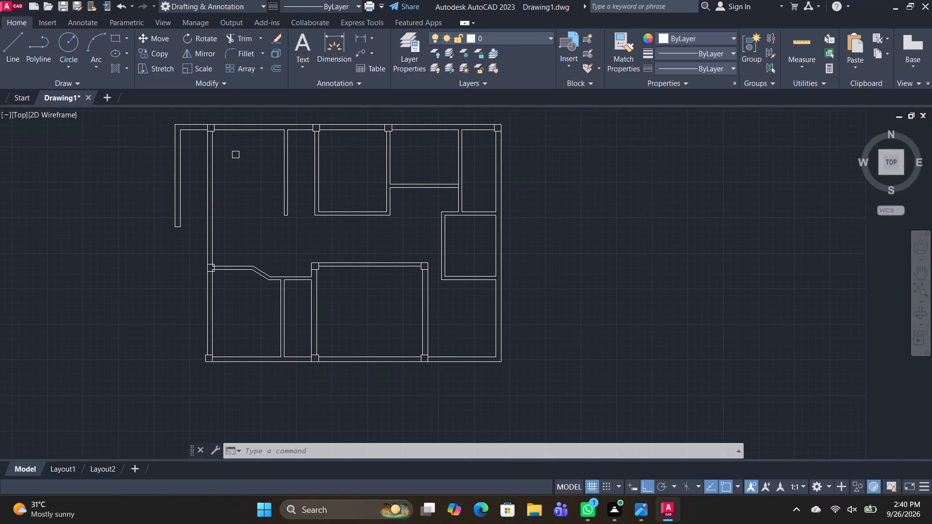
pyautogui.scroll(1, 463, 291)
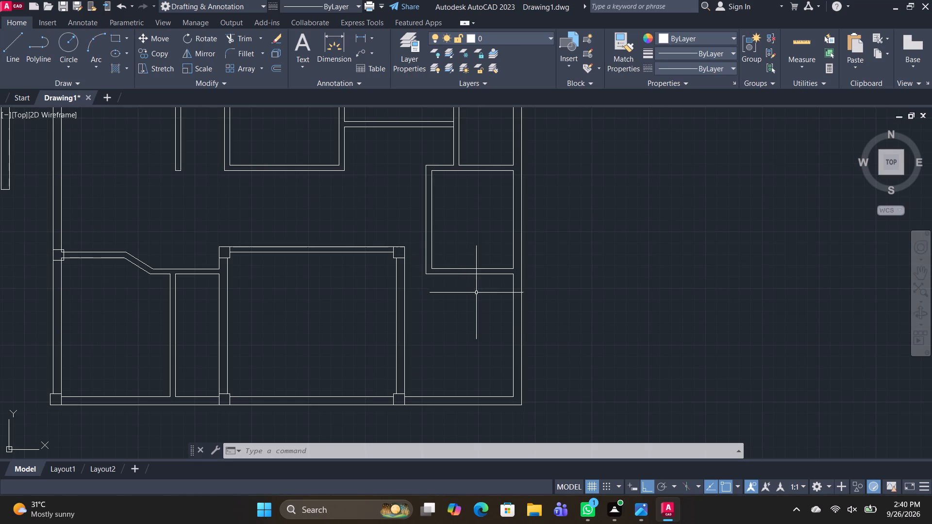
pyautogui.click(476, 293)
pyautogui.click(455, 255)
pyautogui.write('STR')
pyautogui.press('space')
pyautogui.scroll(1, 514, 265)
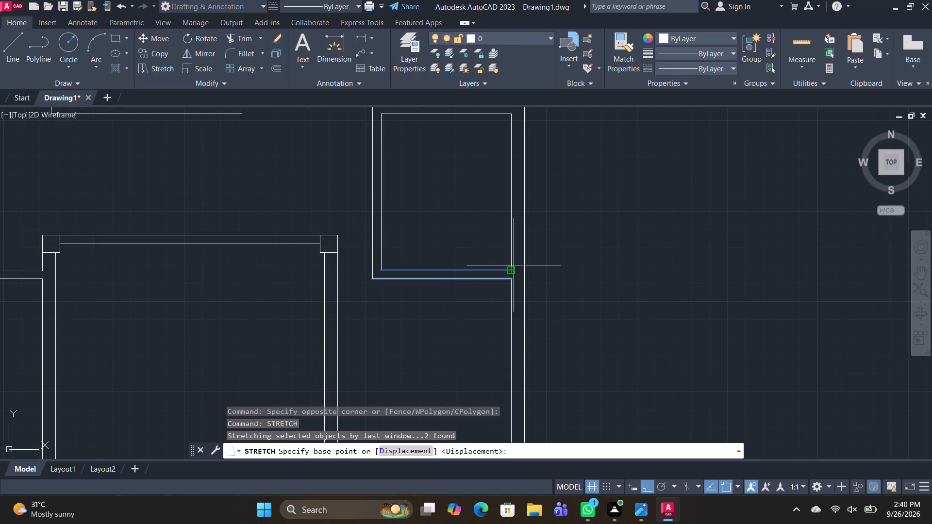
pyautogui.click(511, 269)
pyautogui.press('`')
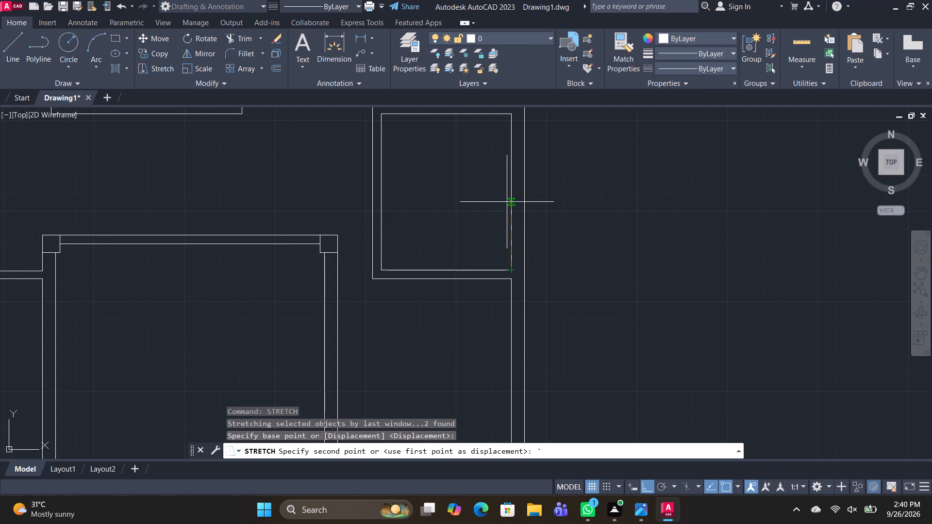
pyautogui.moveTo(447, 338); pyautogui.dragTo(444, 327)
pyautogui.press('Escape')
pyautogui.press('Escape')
# Move both lines of the small right-hand room's bottom wall up, about level with the lower-middle room's top wall.
pyautogui.moveTo(456, 324); pyautogui.dragTo(450, 311)
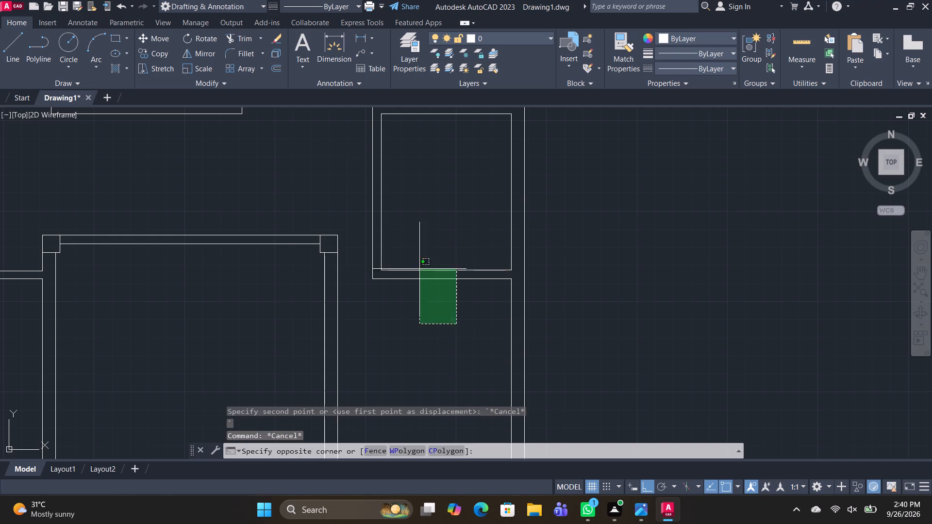
pyautogui.click(412, 251)
pyautogui.write('M')
pyautogui.press('space')
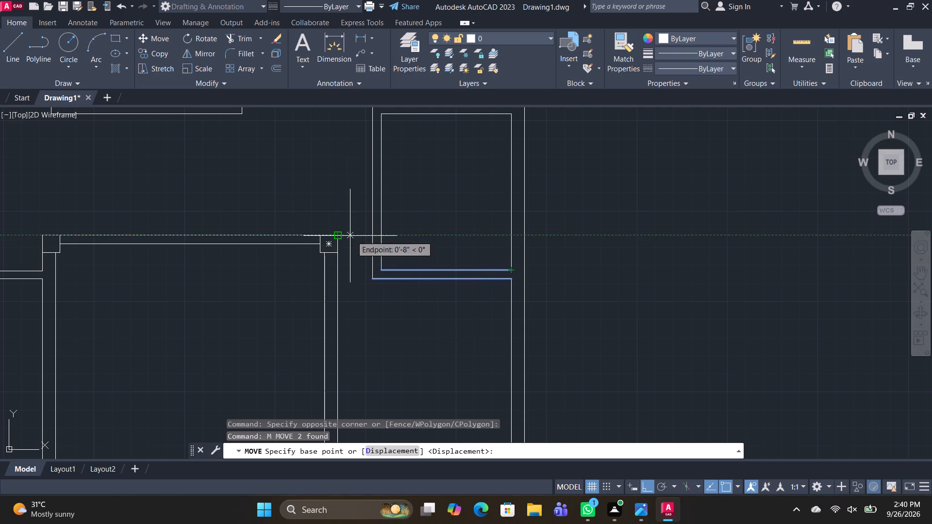
pyautogui.click(514, 273)
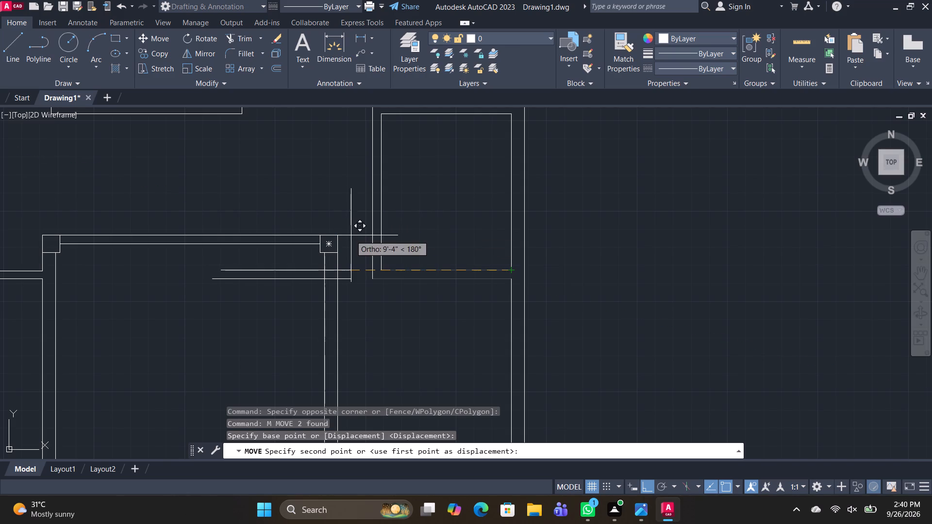
pyautogui.click(508, 237)
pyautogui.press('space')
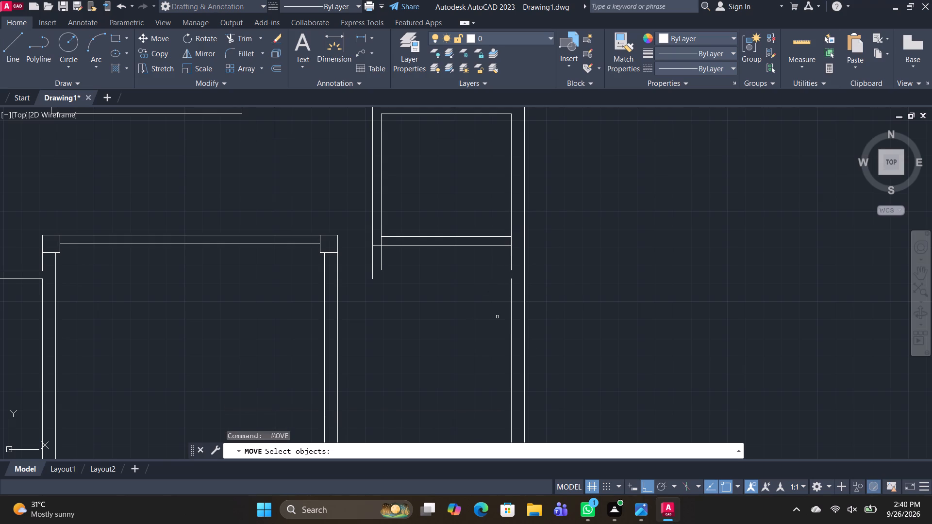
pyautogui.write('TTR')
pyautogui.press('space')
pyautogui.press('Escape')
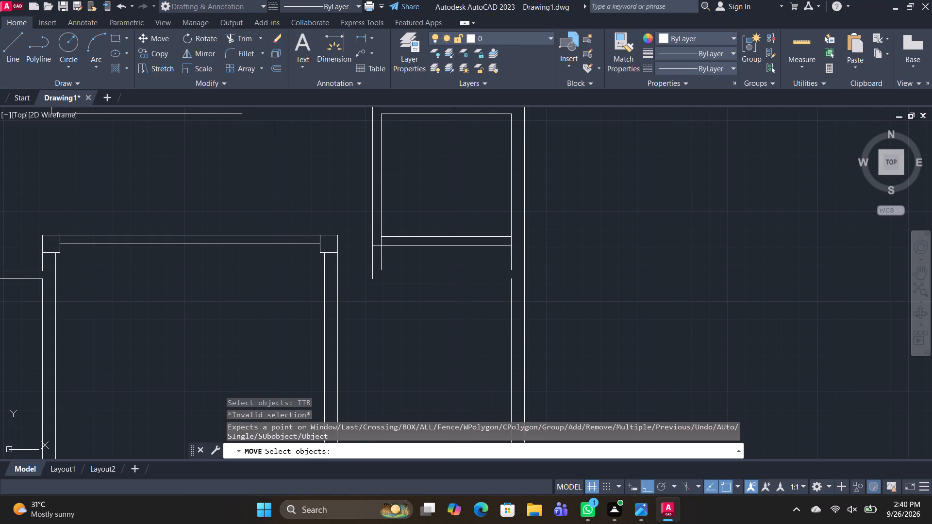
# Extend the right outer wall's inner line across the gap and trim the small room's left wall lines at the moved bottom wall.
pyautogui.press('t')
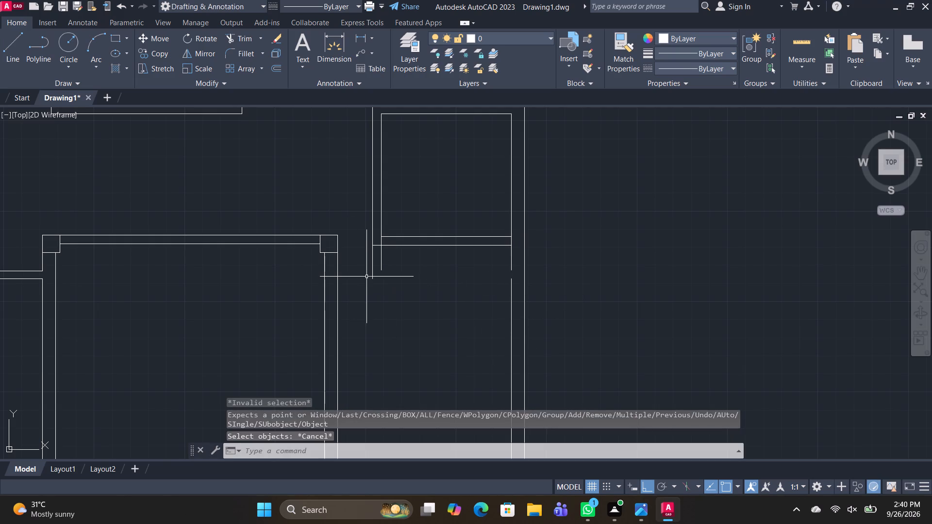
pyautogui.write('R')
pyautogui.press('space')
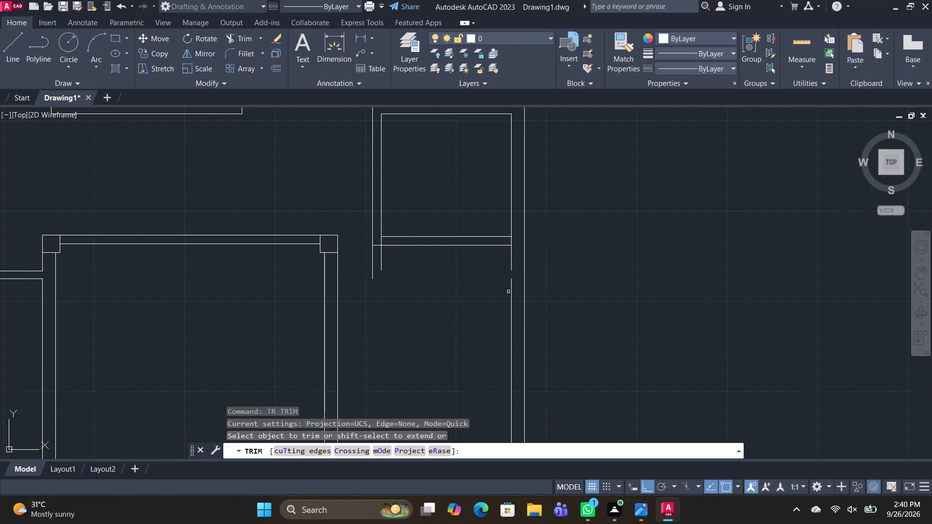
pyautogui.keyDown('shift'); pyautogui.click(513, 285); pyautogui.keyUp('shift')
pyautogui.moveTo(407, 266); pyautogui.dragTo(374, 266)
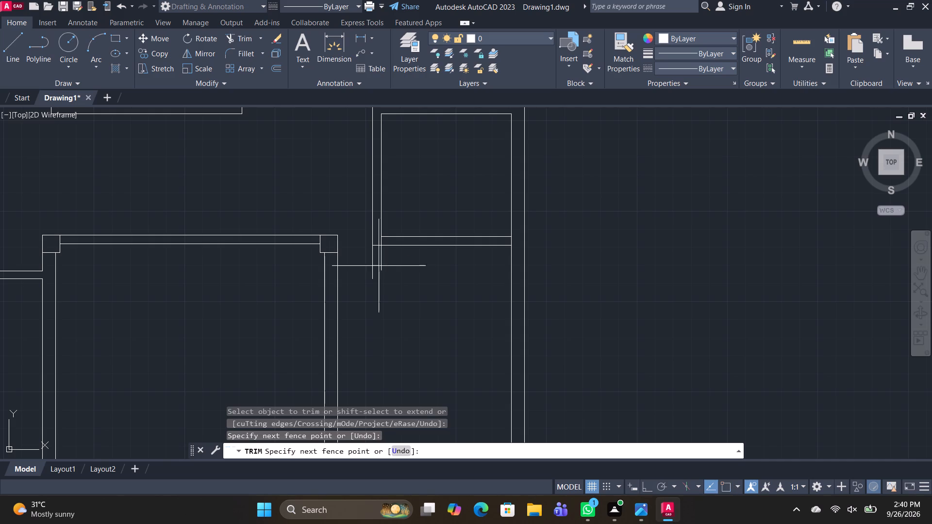
pyautogui.moveTo(374, 266); pyautogui.dragTo(361, 264)
pyautogui.click(381, 241)
pyautogui.press('space')
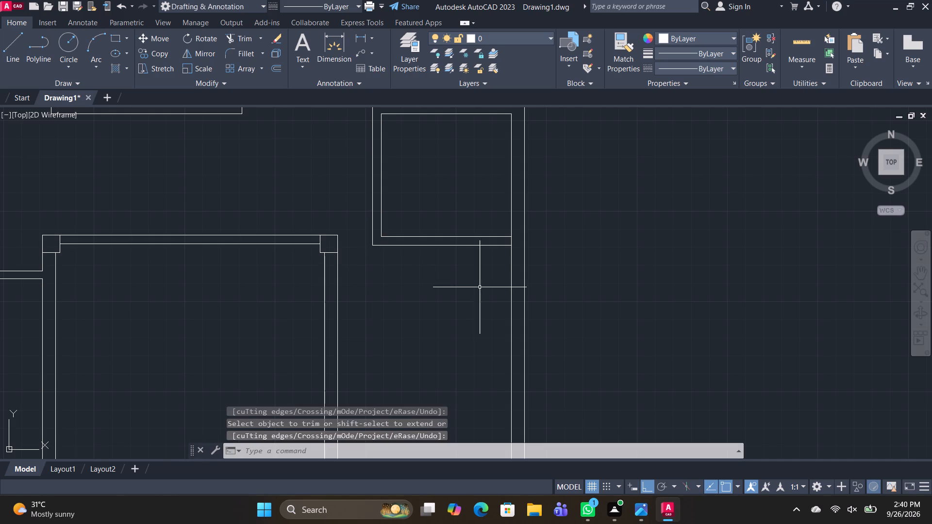
# Copy the column at the lower-middle room's upper-right corner to the small right-hand room's bottom wall, against the outer wall's inner line.
pyautogui.moveTo(464, 327); pyautogui.dragTo(448, 376, button='middle')
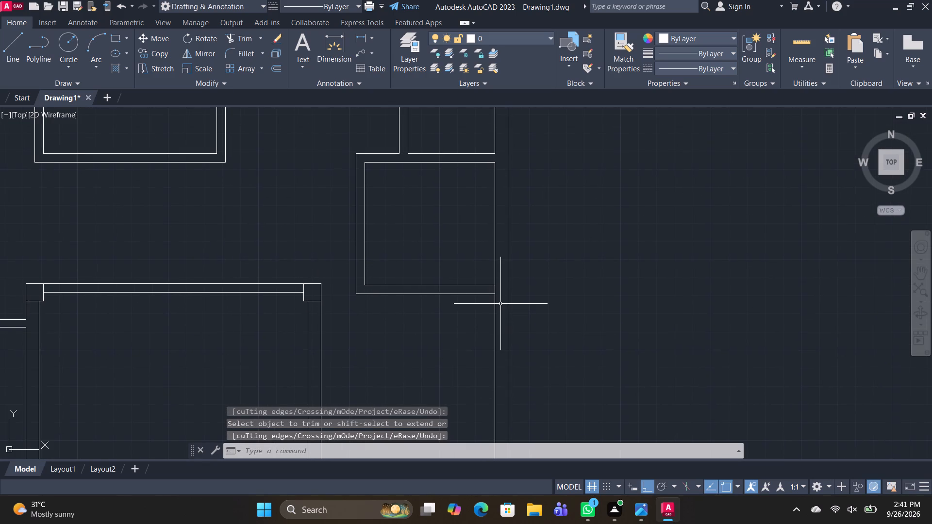
pyautogui.click(313, 301)
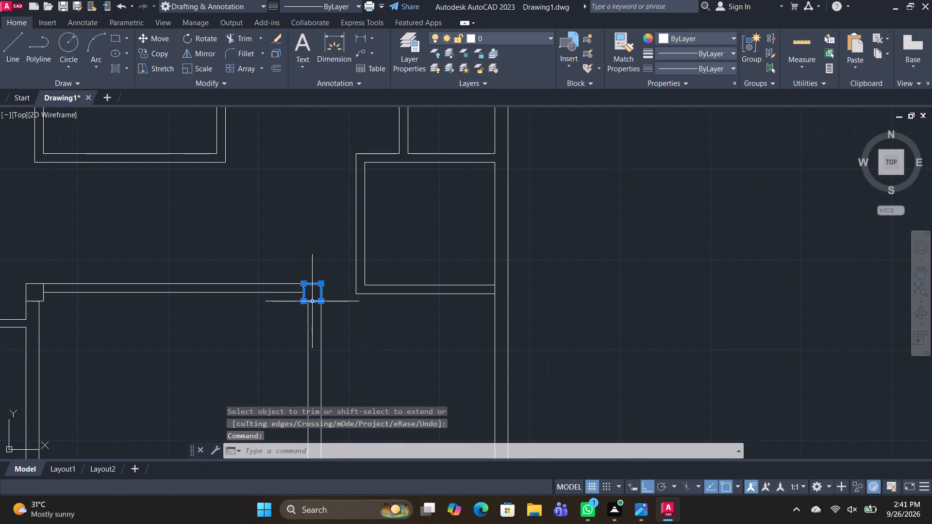
pyautogui.write('CO')
pyautogui.press('space')
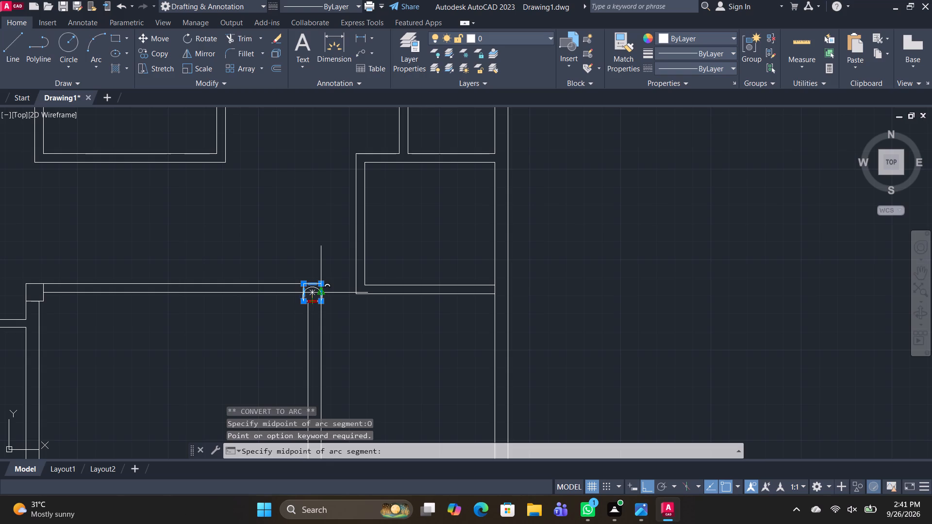
pyautogui.press('Escape')
pyautogui.press('c')
pyautogui.write('O')
pyautogui.press('space')
pyautogui.scroll(1, 315, 297)
pyautogui.press('Escape')
pyautogui.write('CO')
pyautogui.press('space')
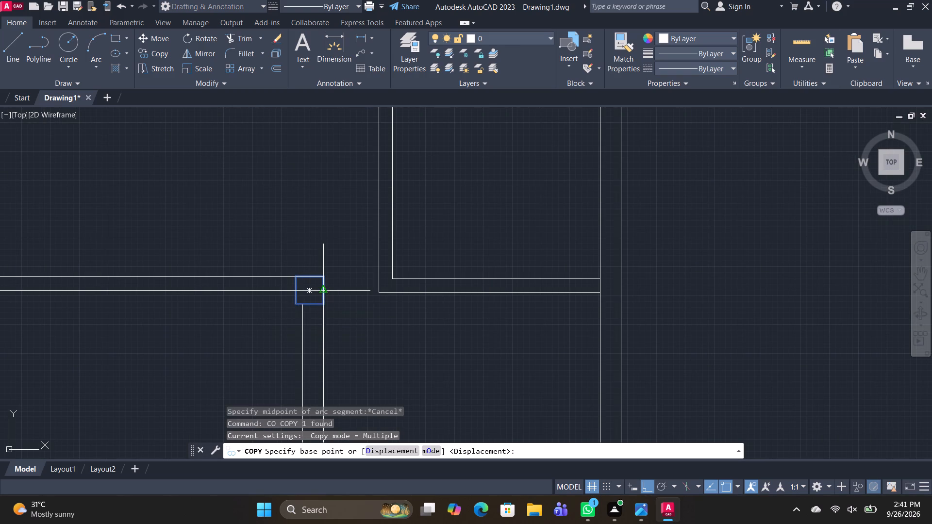
pyautogui.click(320, 290)
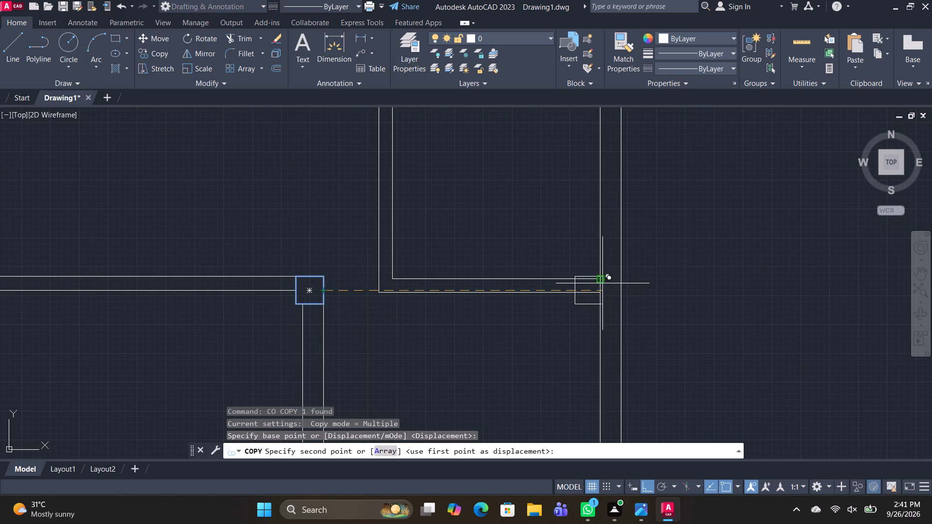
pyautogui.scroll(1, 599, 283)
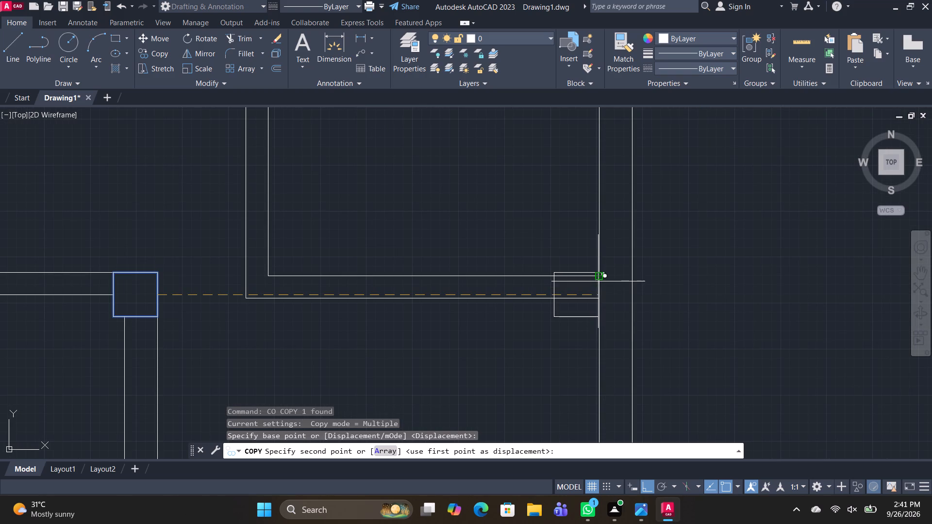
pyautogui.scroll(3, 599, 282)
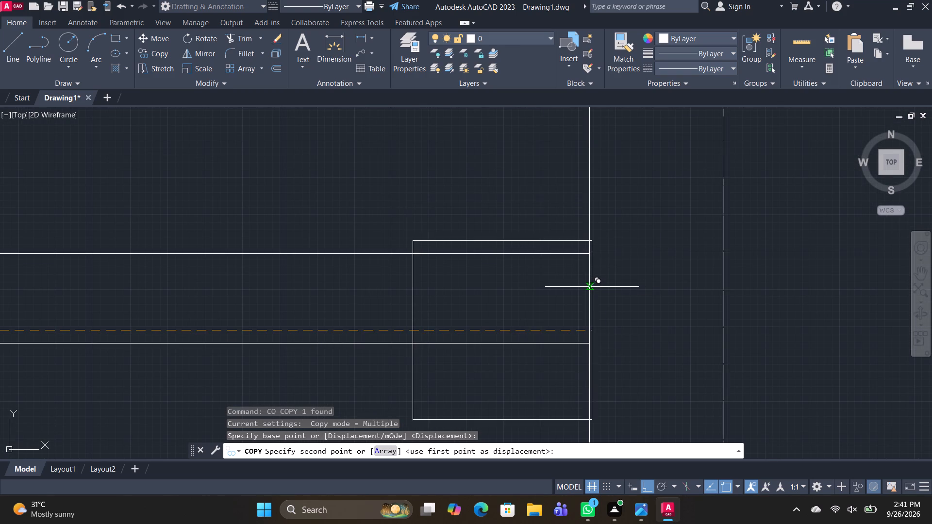
pyautogui.click(592, 287)
pyautogui.press('space')
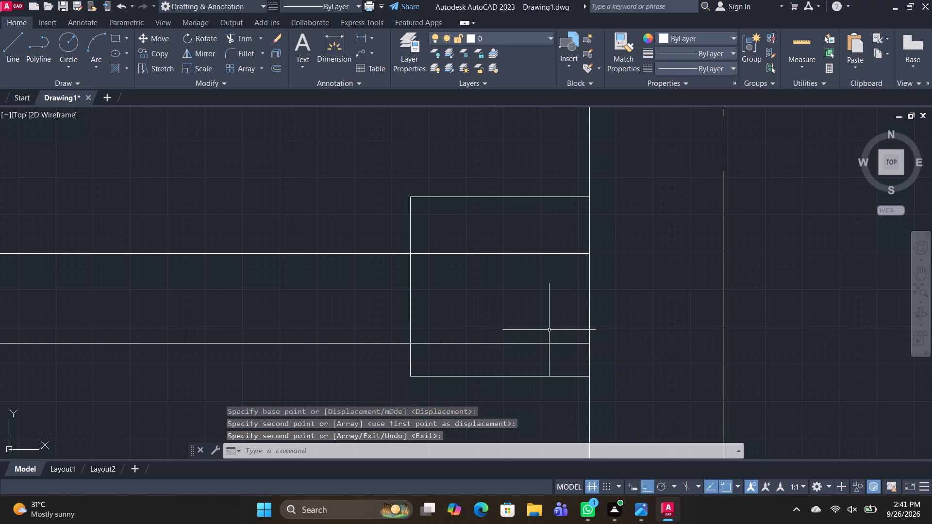
# Trim both lines of the small room's bottom wall inside the copied column, undoing the cut of the column's own edge.
pyautogui.write('TR')
pyautogui.press('space')
pyautogui.moveTo(536, 336); pyautogui.dragTo(465, 344)
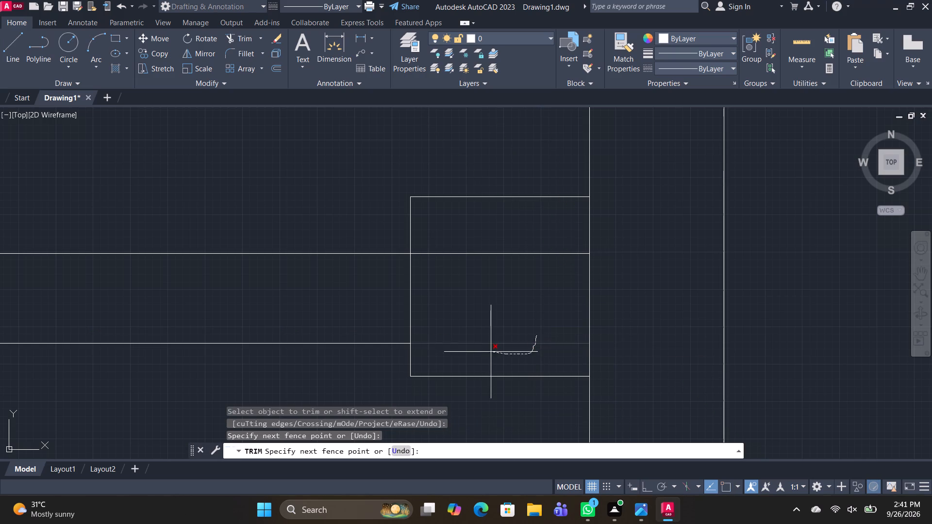
pyautogui.moveTo(465, 344); pyautogui.dragTo(479, 231)
pyautogui.moveTo(473, 286); pyautogui.dragTo(150, 286)
pyautogui.scroll(-1, 440, 290)
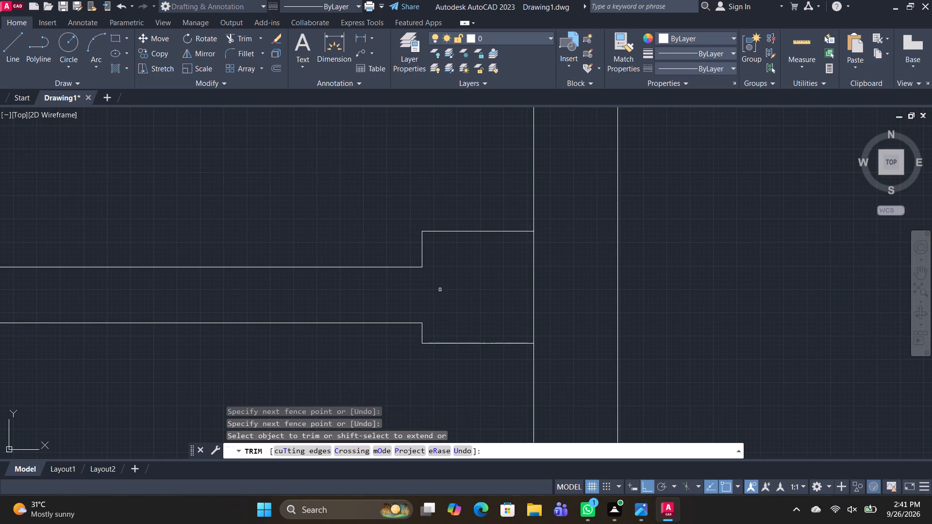
pyautogui.hotkey('ctrl', 'z')
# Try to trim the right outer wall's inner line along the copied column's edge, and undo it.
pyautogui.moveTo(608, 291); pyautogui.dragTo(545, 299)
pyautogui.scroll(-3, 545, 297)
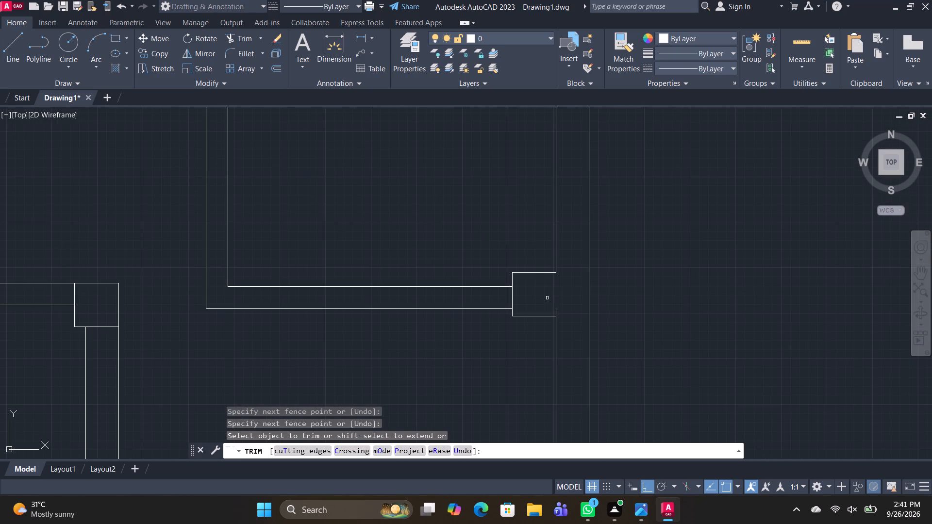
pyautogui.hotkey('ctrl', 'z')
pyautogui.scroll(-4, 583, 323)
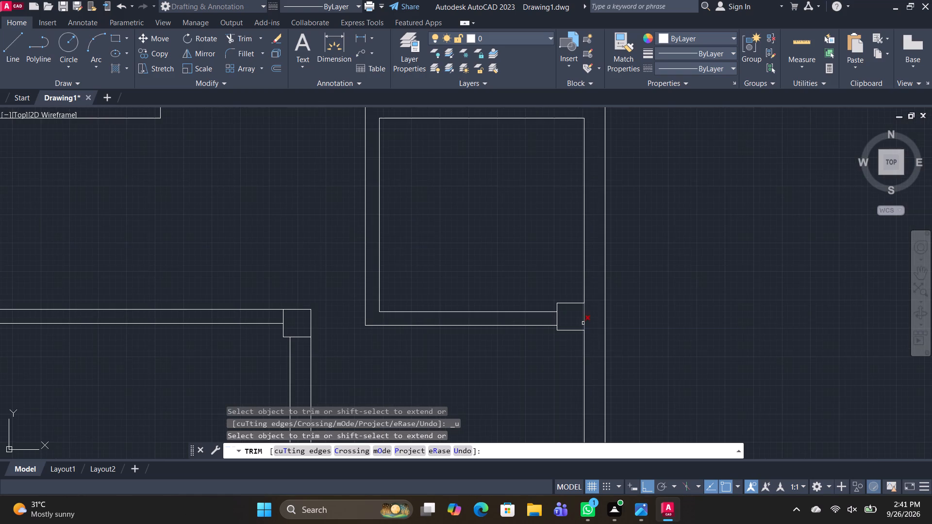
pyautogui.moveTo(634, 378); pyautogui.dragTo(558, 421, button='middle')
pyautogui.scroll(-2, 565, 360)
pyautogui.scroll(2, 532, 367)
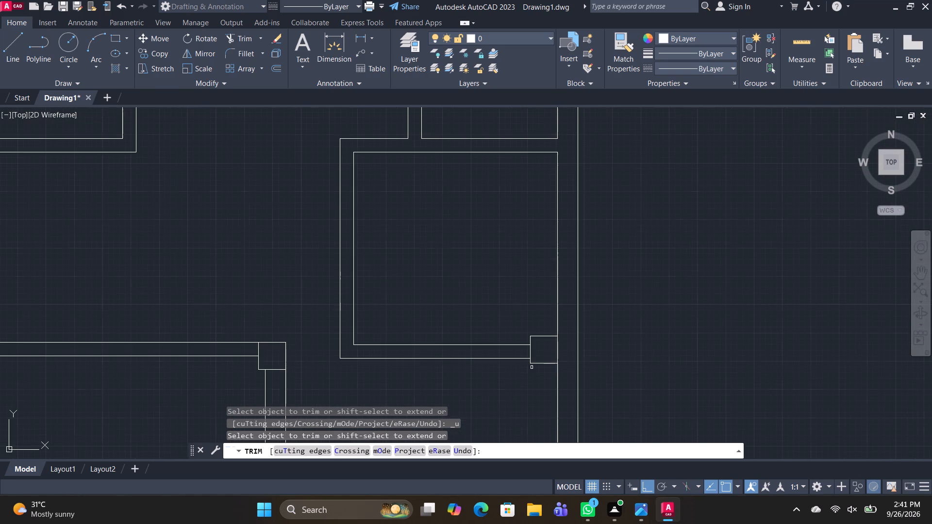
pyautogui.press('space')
# Move the copied column horizontally so its outer edge lies on the right outer wall's outer line.
pyautogui.click(546, 368)
pyautogui.click(535, 361)
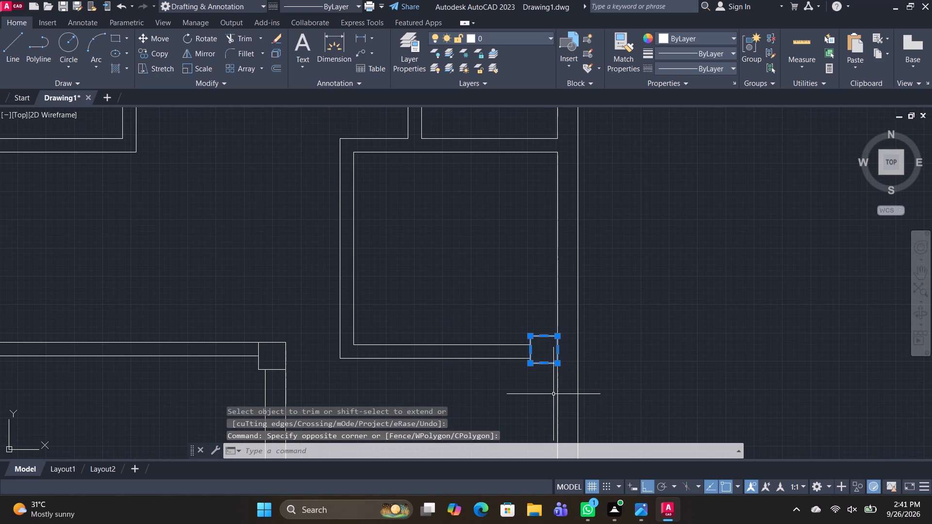
pyautogui.write('M')
pyautogui.press('space')
pyautogui.click(556, 363)
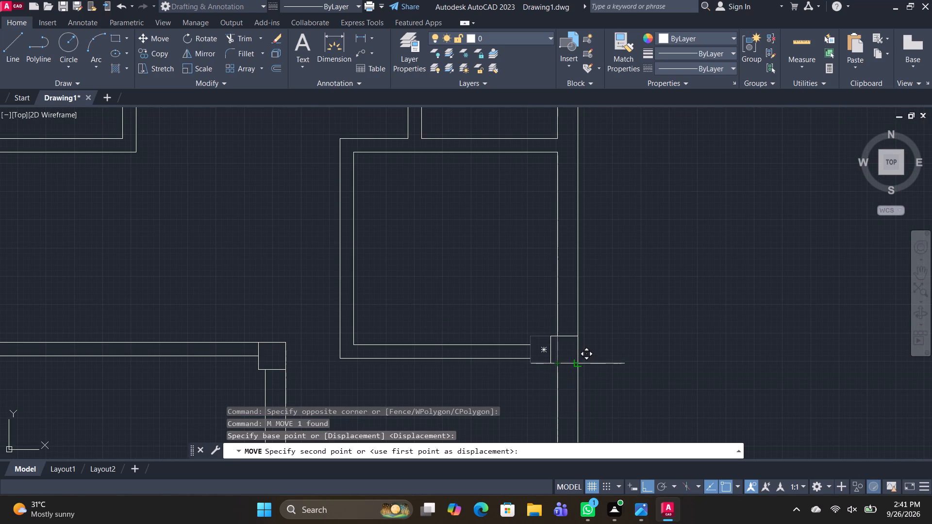
pyautogui.click(580, 363)
pyautogui.press('space')
pyautogui.write('TR')
pyautogui.press('space')
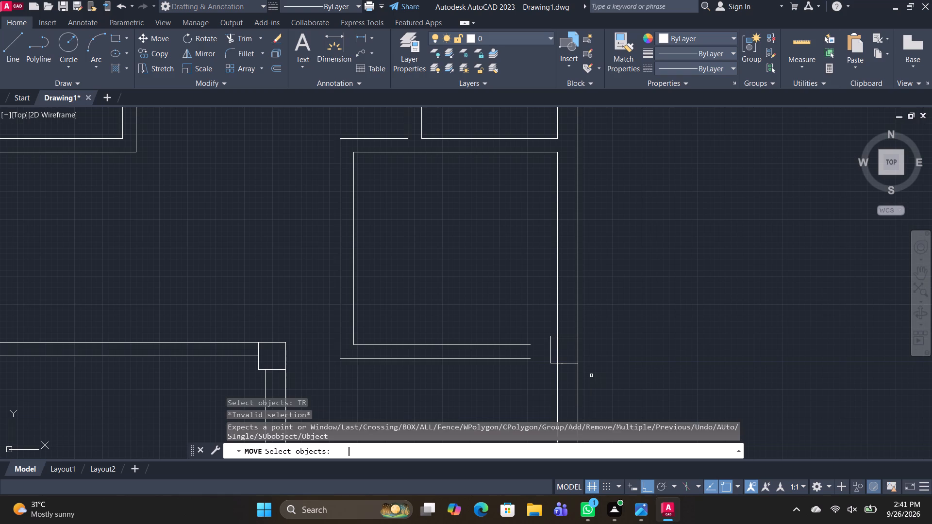
pyautogui.press('Escape')
# Extend the small room's bottom wall lines to the moved column and trim the outer wall's inner line inside it.
pyautogui.write('TR')
pyautogui.press('space')
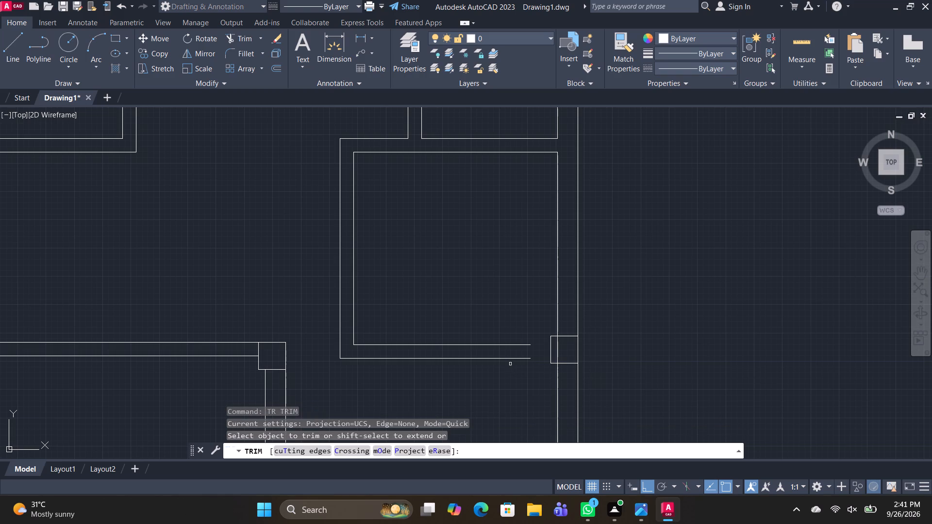
pyautogui.keyDown('shift'); pyautogui.click(517, 345); pyautogui.keyUp('shift')
pyautogui.keyDown('shift'); pyautogui.click(525, 358); pyautogui.keyUp('shift')
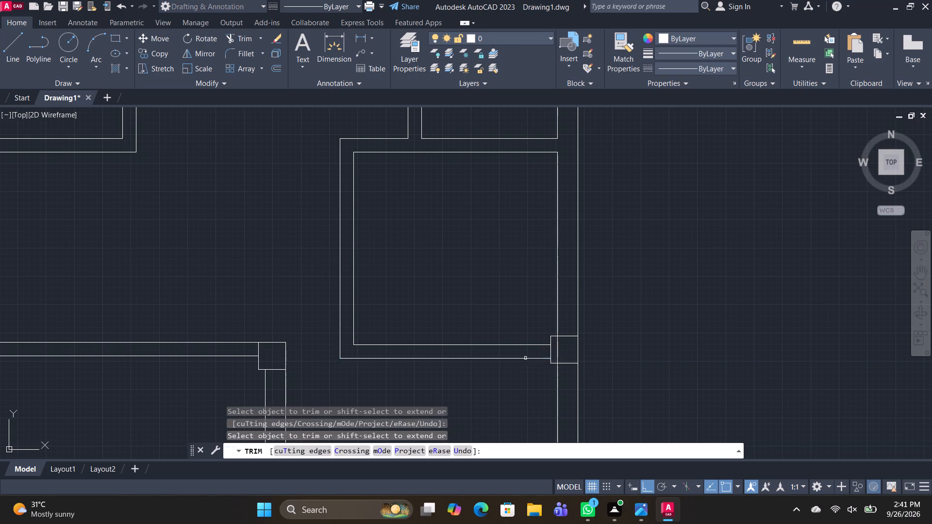
pyautogui.scroll(2, 542, 354)
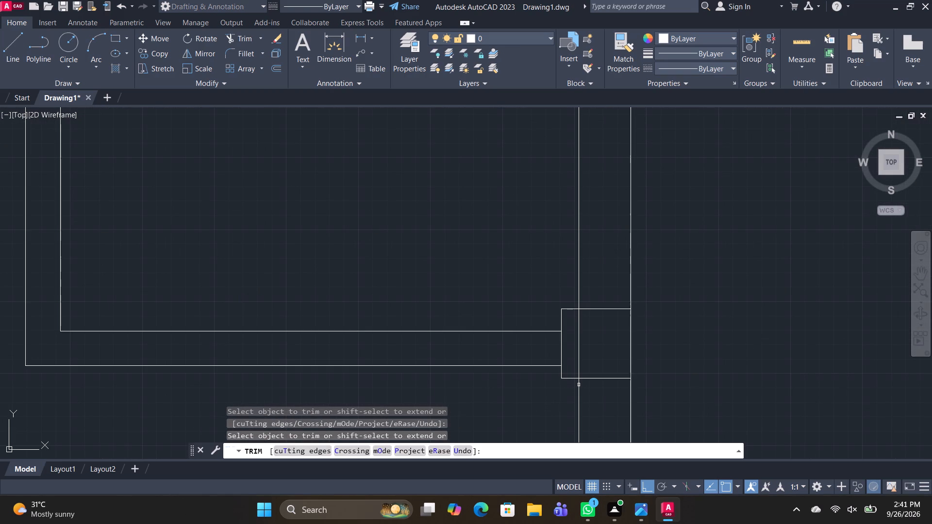
pyautogui.moveTo(578, 353); pyautogui.dragTo(592, 348)
pyautogui.click(577, 370)
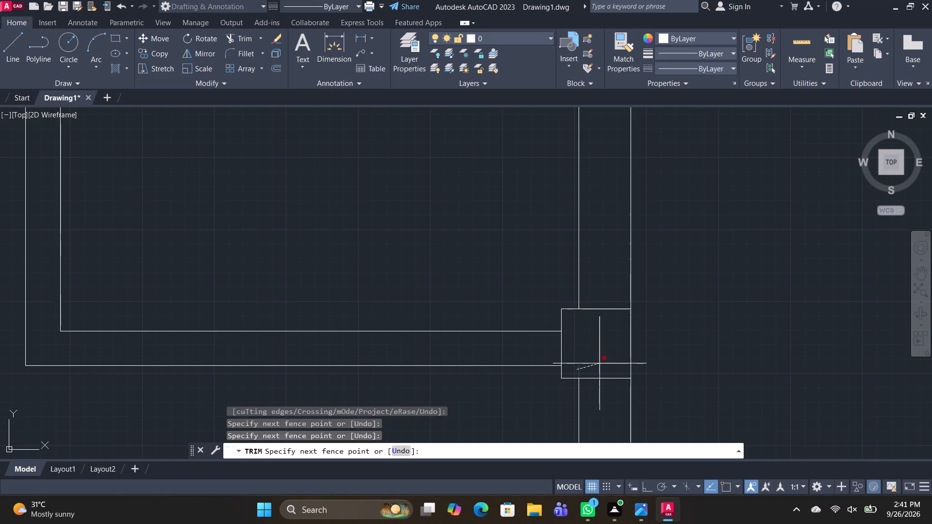
pyautogui.click(590, 369)
pyautogui.scroll(-3, 603, 295)
pyautogui.moveTo(657, 356); pyautogui.dragTo(640, 413, button='middle')
pyautogui.press('Escape')
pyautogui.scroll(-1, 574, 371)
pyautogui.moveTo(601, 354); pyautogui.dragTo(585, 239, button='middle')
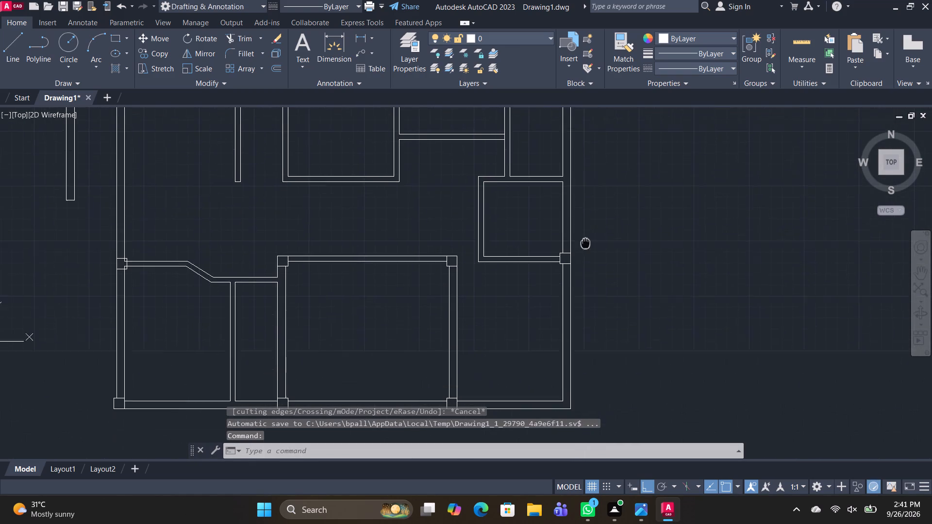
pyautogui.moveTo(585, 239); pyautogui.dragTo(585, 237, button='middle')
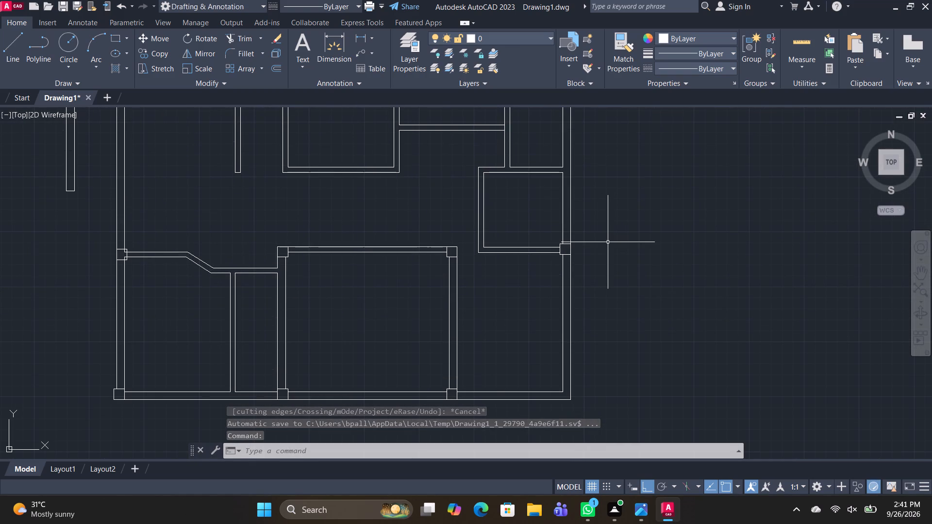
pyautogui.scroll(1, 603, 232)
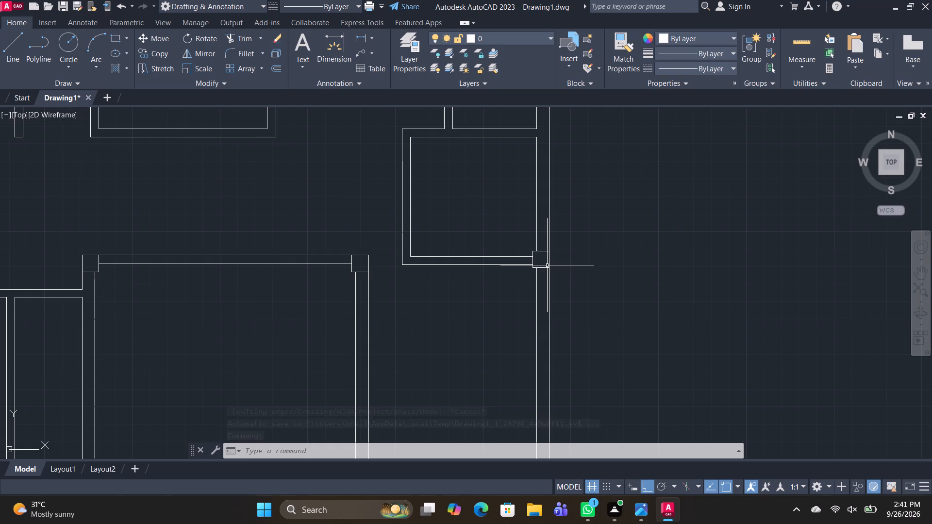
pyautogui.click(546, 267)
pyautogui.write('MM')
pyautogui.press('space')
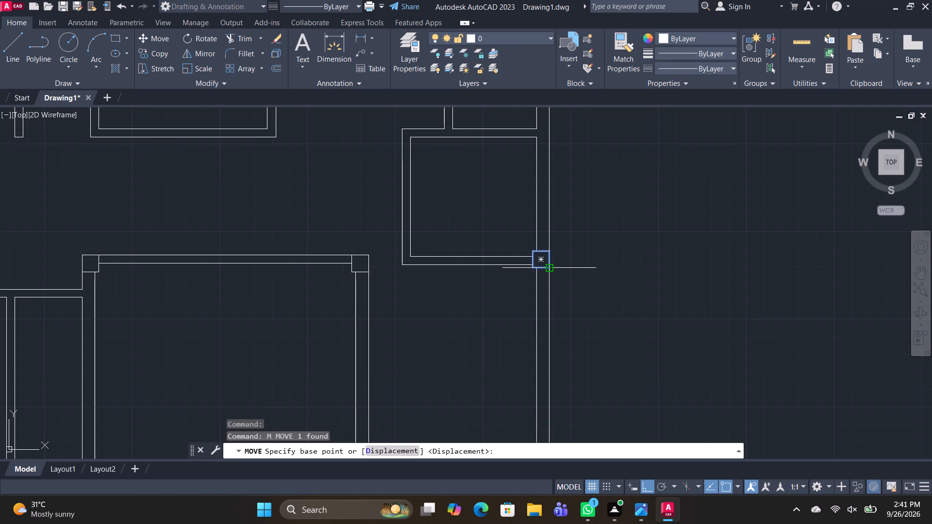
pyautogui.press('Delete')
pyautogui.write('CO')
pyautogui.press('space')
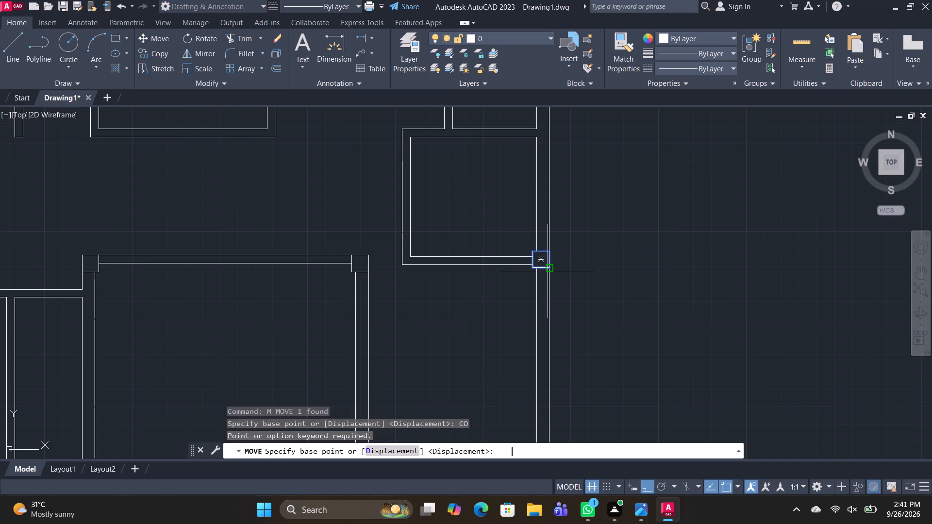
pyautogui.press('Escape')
# Copy the column on the right outer wall down to the lower-right outer corner of the plan.
pyautogui.write('CO')
pyautogui.press('space')
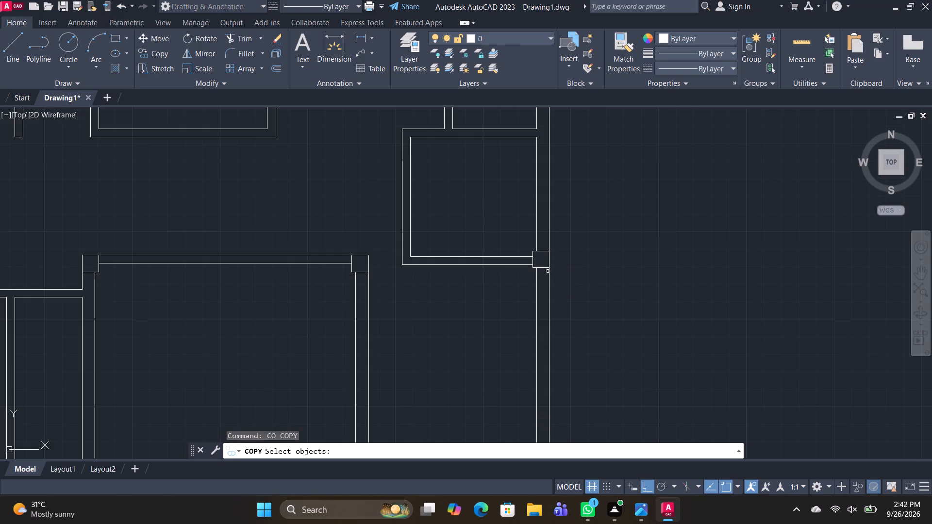
pyautogui.click(545, 268)
pyautogui.press('space')
pyautogui.click(550, 268)
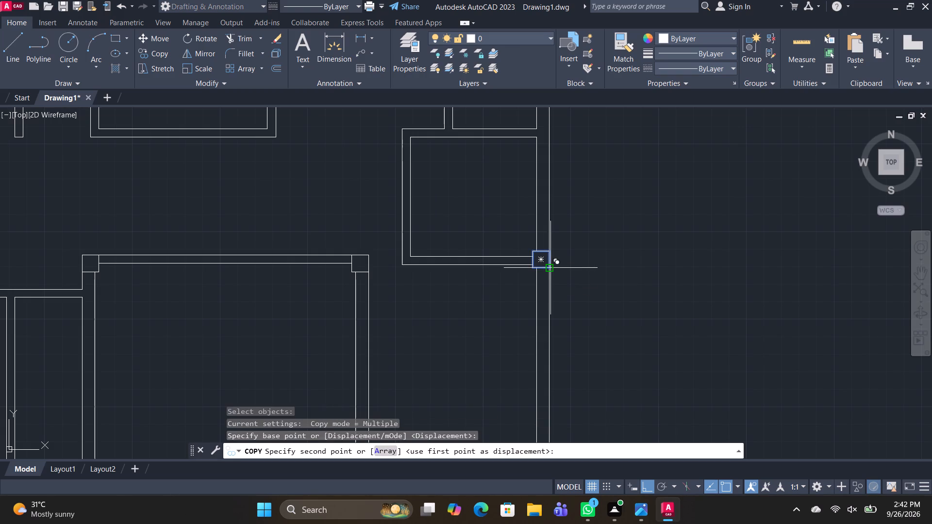
pyautogui.scroll(-2, 559, 347)
pyautogui.moveTo(585, 368); pyautogui.dragTo(550, 302, button='middle')
pyautogui.scroll(4, 492, 358)
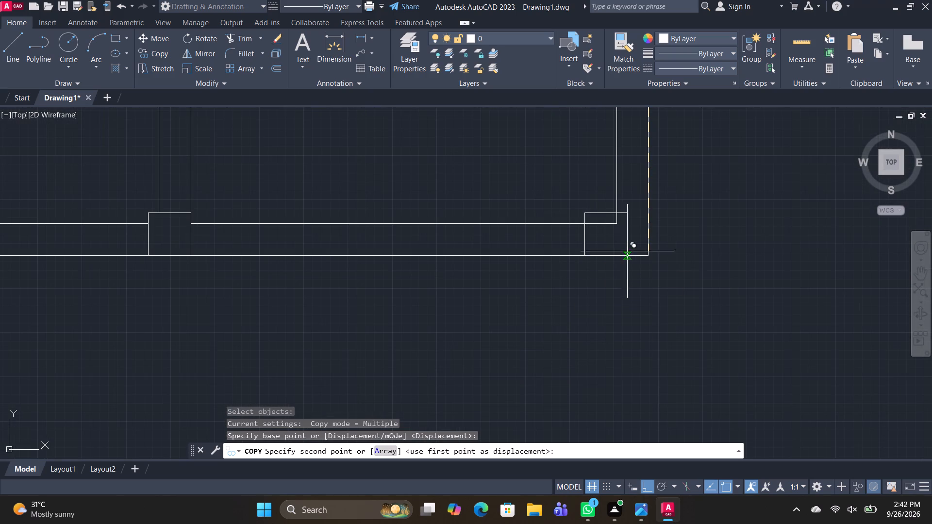
pyautogui.click(649, 256)
pyautogui.press('space')
# Trim the outer wall's inner line and both inner wall lines inside the left outer wall's column, where the angled wall starts.
pyautogui.scroll(-4, 352, 268)
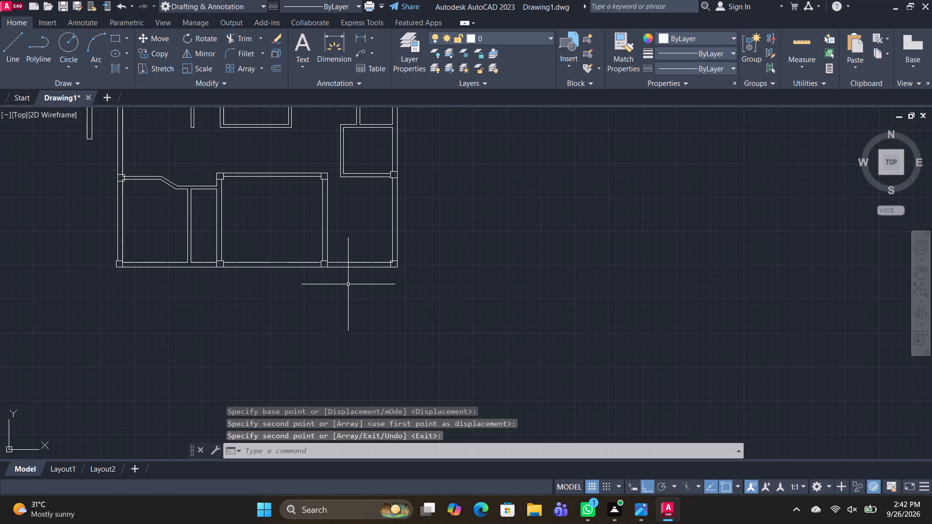
pyautogui.moveTo(258, 265); pyautogui.dragTo(277, 281, button='middle')
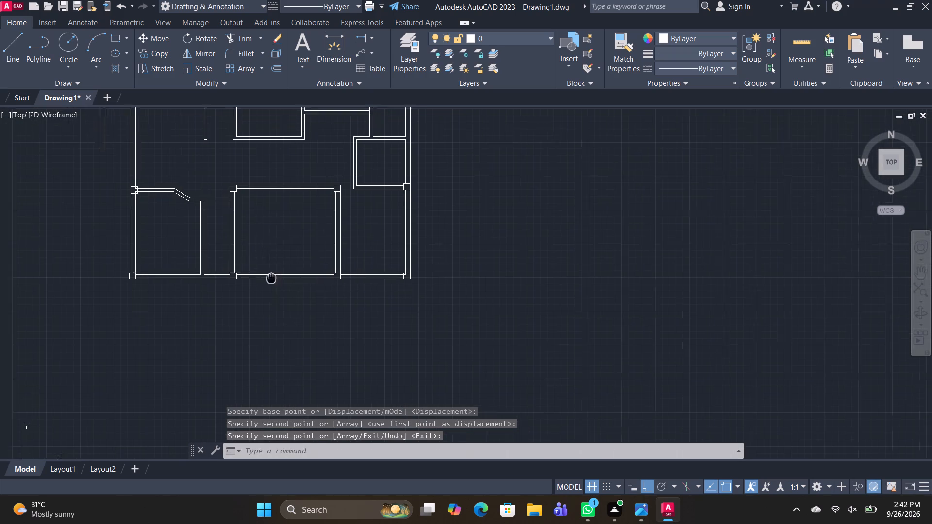
pyautogui.moveTo(277, 281); pyautogui.dragTo(422, 355, button='middle')
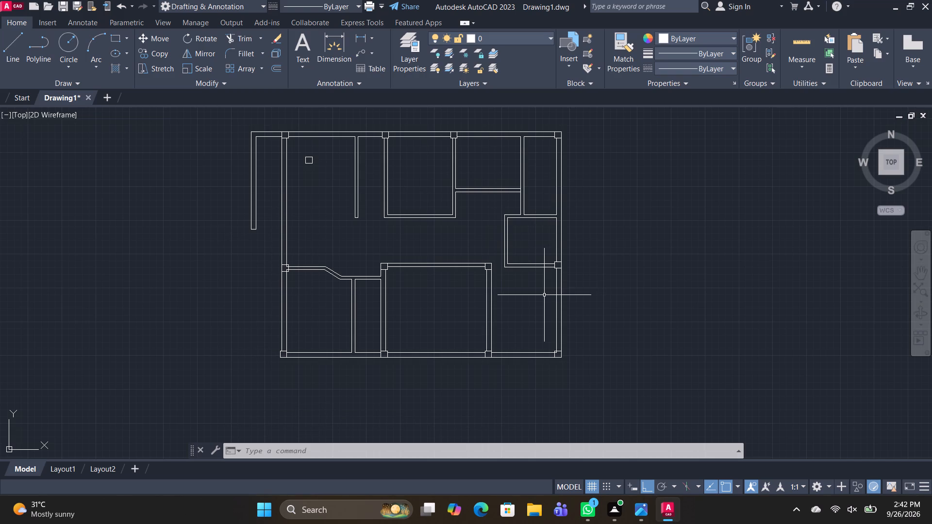
pyautogui.press('Escape')
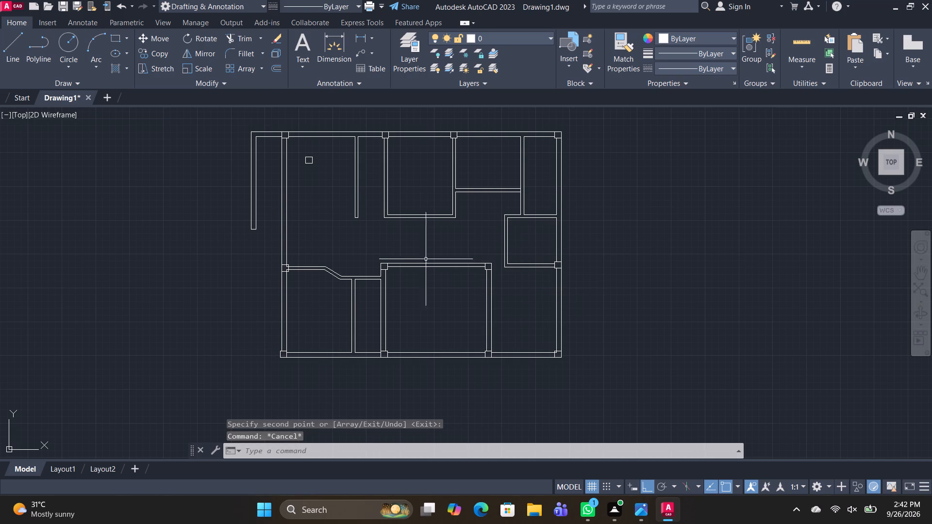
pyautogui.scroll(4, 295, 273)
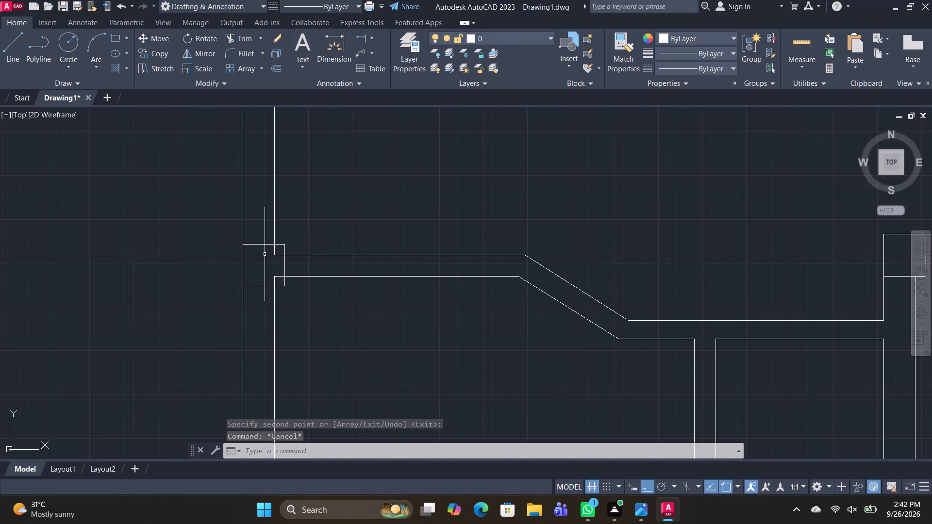
pyautogui.write('TR')
pyautogui.press('space')
pyautogui.moveTo(283, 256); pyautogui.dragTo(278, 257)
pyautogui.click(277, 254)
pyautogui.click(274, 252)
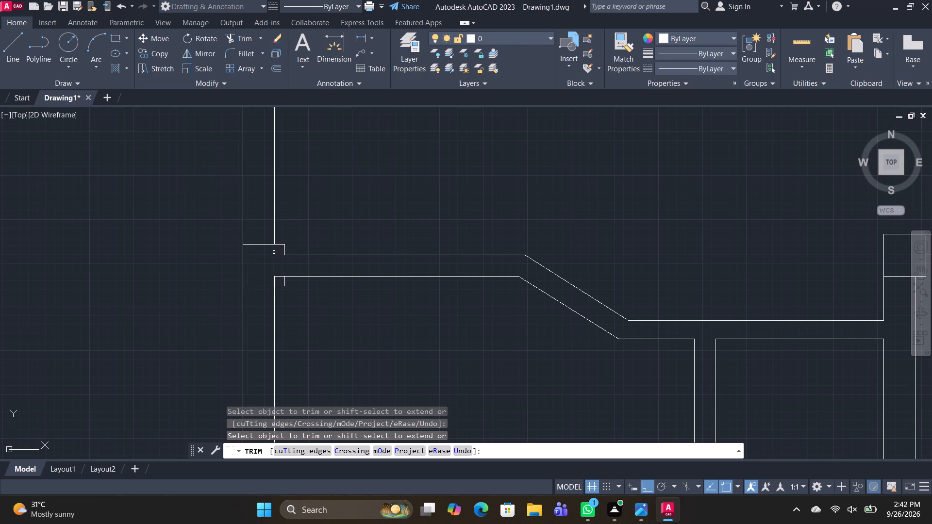
pyautogui.moveTo(281, 279); pyautogui.dragTo(261, 279)
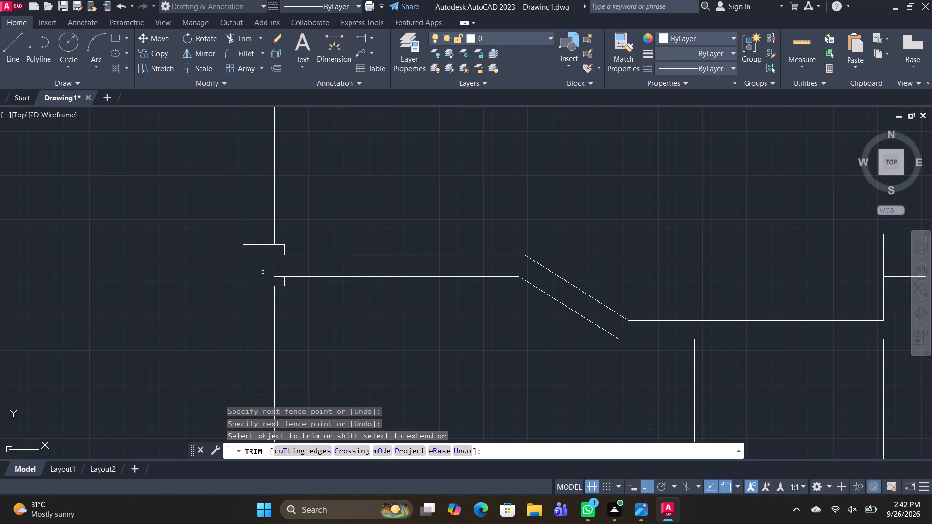
pyautogui.moveTo(275, 278); pyautogui.dragTo(274, 272)
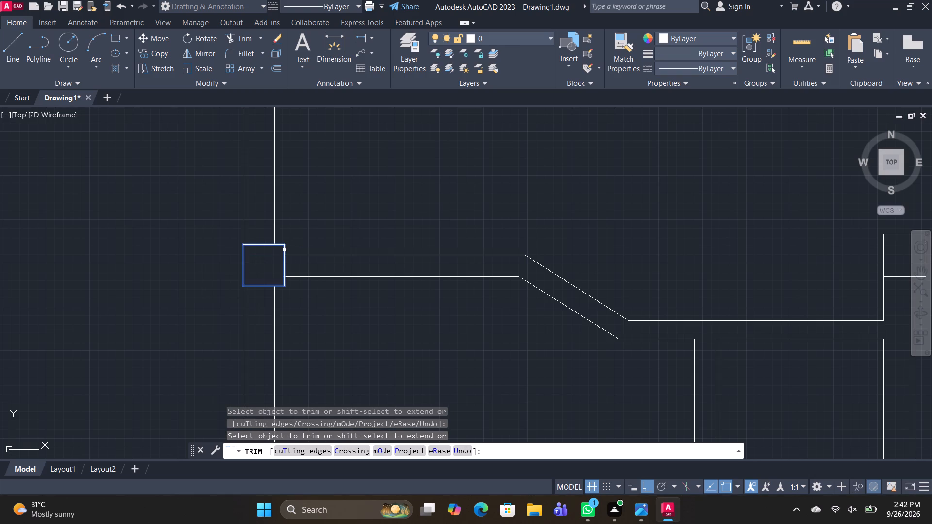
pyautogui.keyDown('shift'); pyautogui.click(284, 250); pyautogui.keyUp('shift')
pyautogui.moveTo(279, 267); pyautogui.dragTo(290, 263)
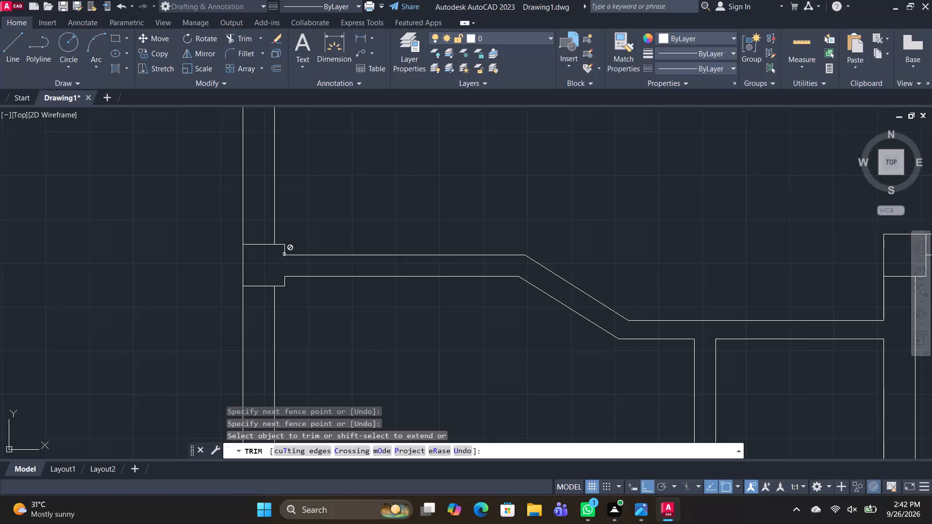
pyautogui.keyDown('shift'); pyautogui.click(284, 251); pyautogui.keyUp('shift')
pyautogui.press('Escape')
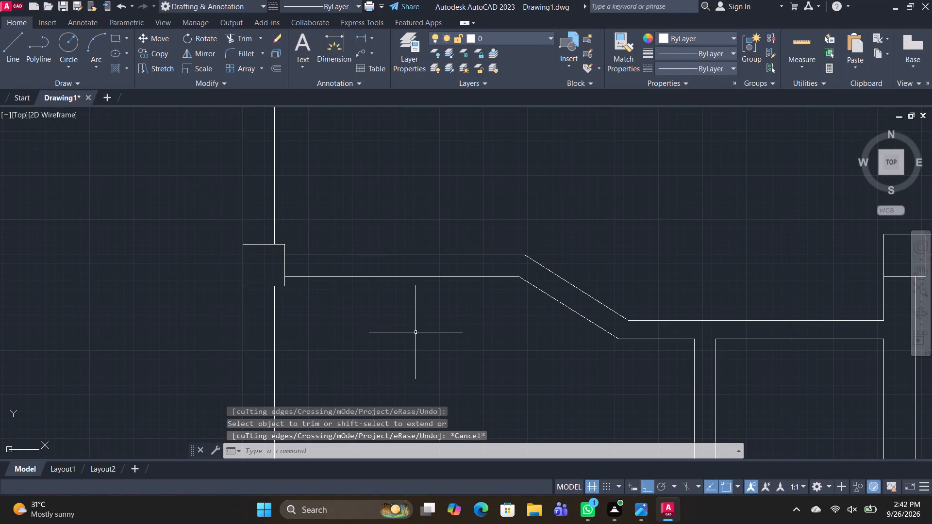
pyautogui.press('Escape')
pyautogui.press('Escape')
# Save the drawing to the Desktop under the file name 3 FLOOR PLAN.
pyautogui.scroll(-2, 416, 332)
pyautogui.moveTo(422, 341); pyautogui.dragTo(284, 264, button='middle')
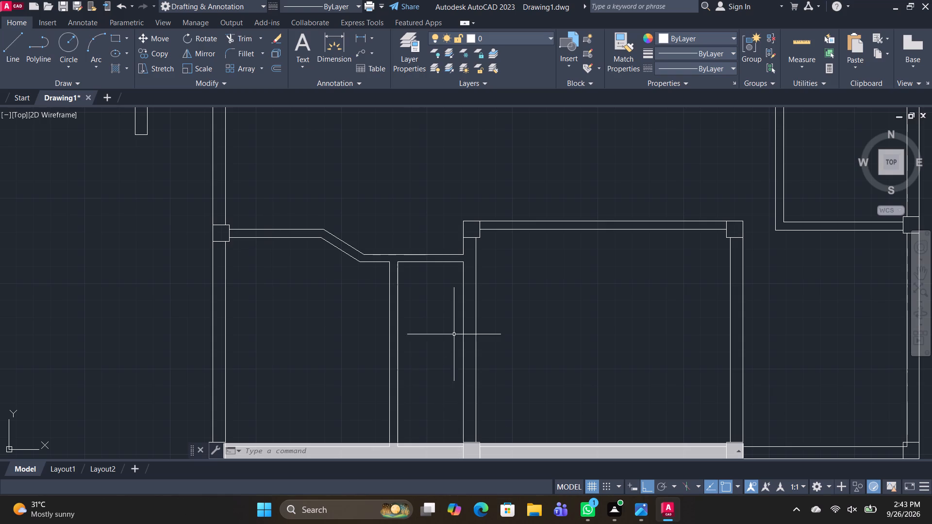
pyautogui.scroll(-2, 470, 309)
pyautogui.hotkey('ctrl', 's')
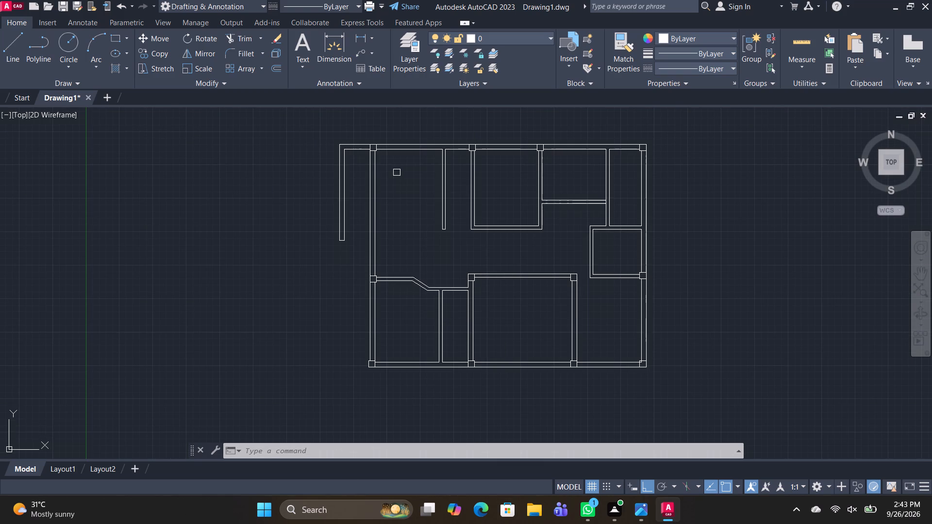
pyautogui.click(364, 280)
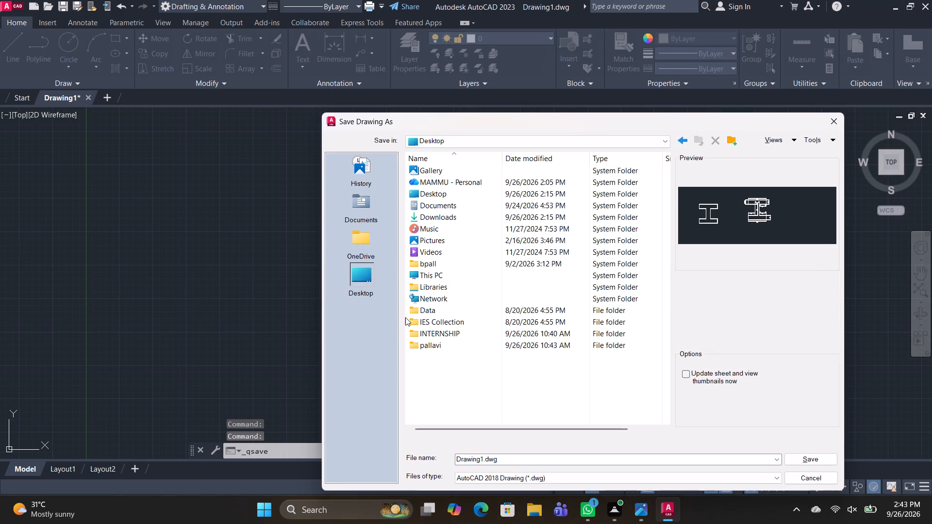
pyautogui.click(507, 460)
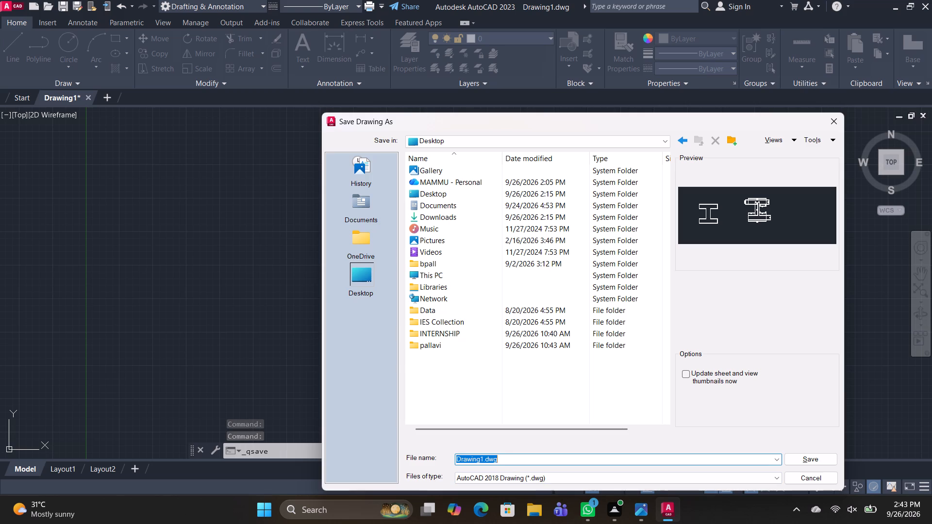
pyautogui.write('3 FLOOR PA')
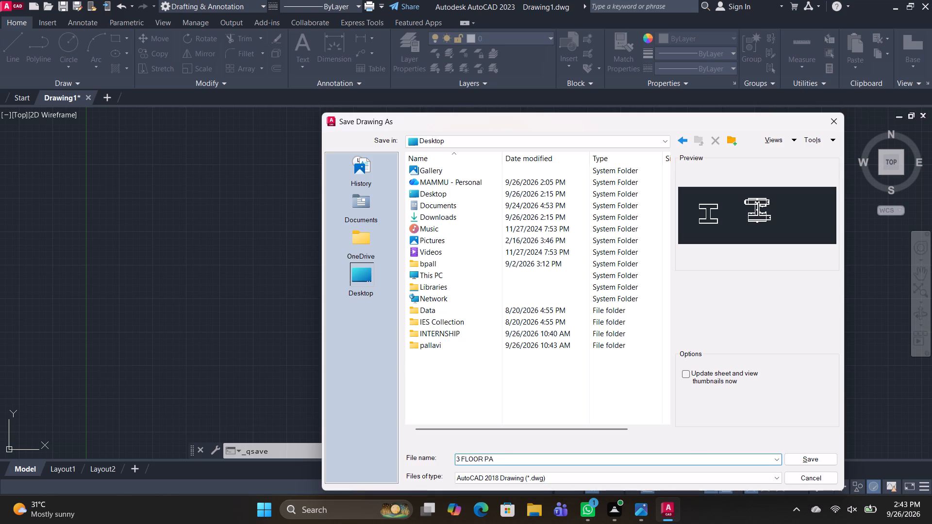
pyautogui.press('BackSpace')
pyautogui.write('LAN')
pyautogui.click(818, 460)
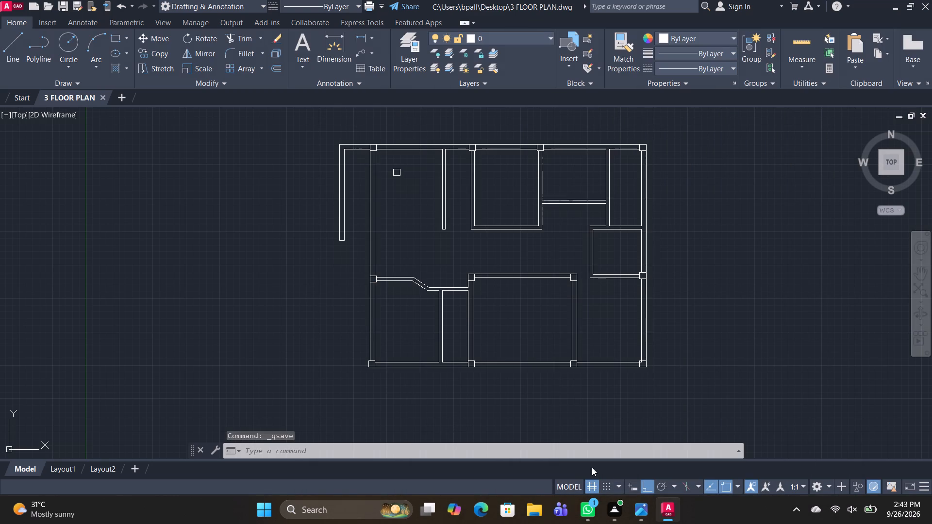
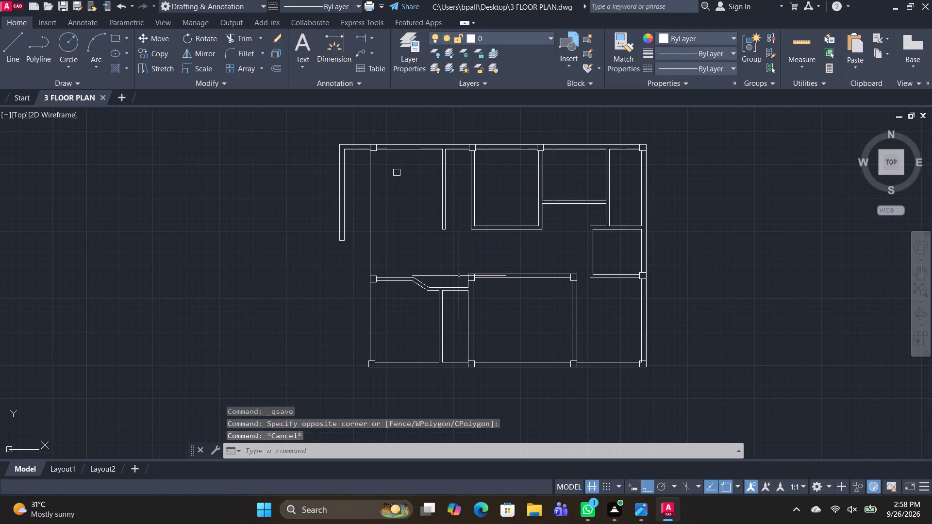
# Offset the upper line of the horizontal inner wall starting at the left outer wall's lower column 5' upward.
pyautogui.scroll(2, 392, 174)
pyautogui.moveTo(405, 272); pyautogui.dragTo(343, 228, button='middle')
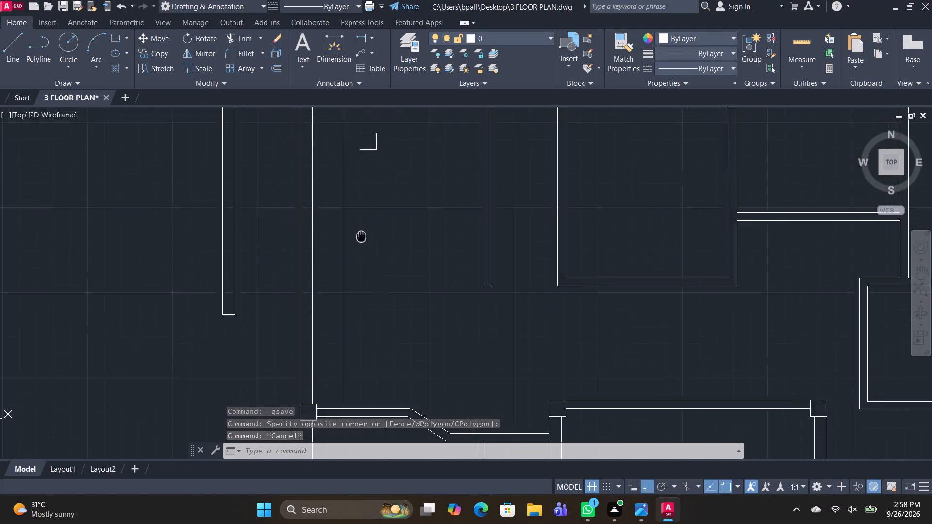
pyautogui.moveTo(343, 228); pyautogui.dragTo(312, 210, button='middle')
pyautogui.scroll(-1, 375, 265)
pyautogui.moveTo(381, 309); pyautogui.dragTo(313, 237, button='middle')
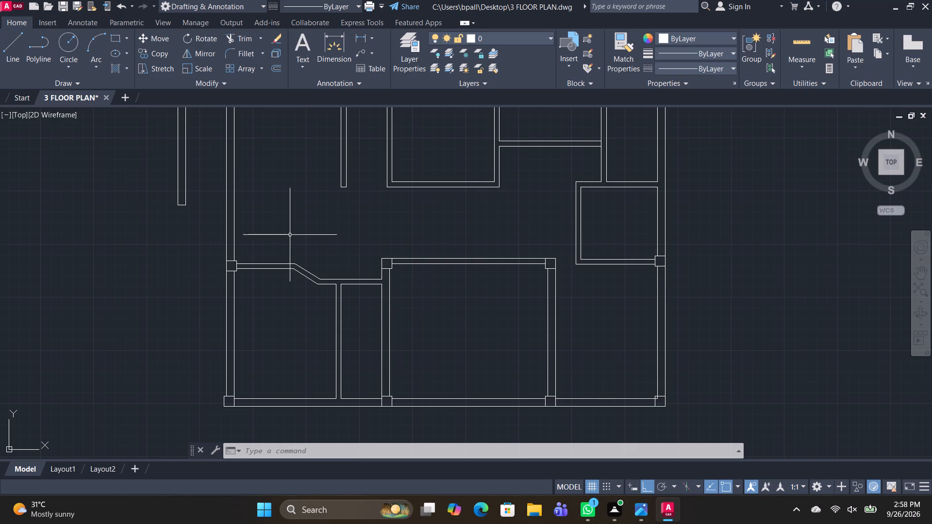
pyautogui.moveTo(290, 231); pyautogui.dragTo(287, 250, button='middle')
pyautogui.write('O')
pyautogui.press('space')
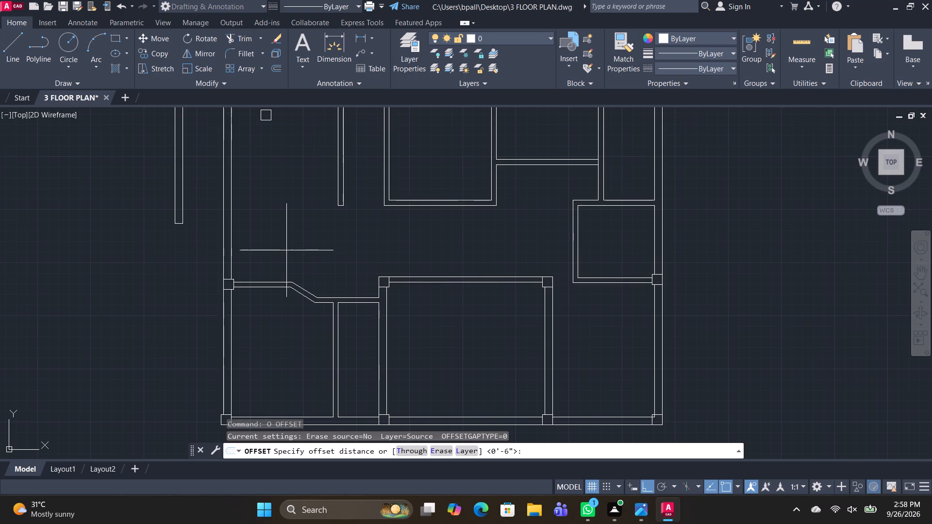
pyautogui.press('5')
pyautogui.press("'")
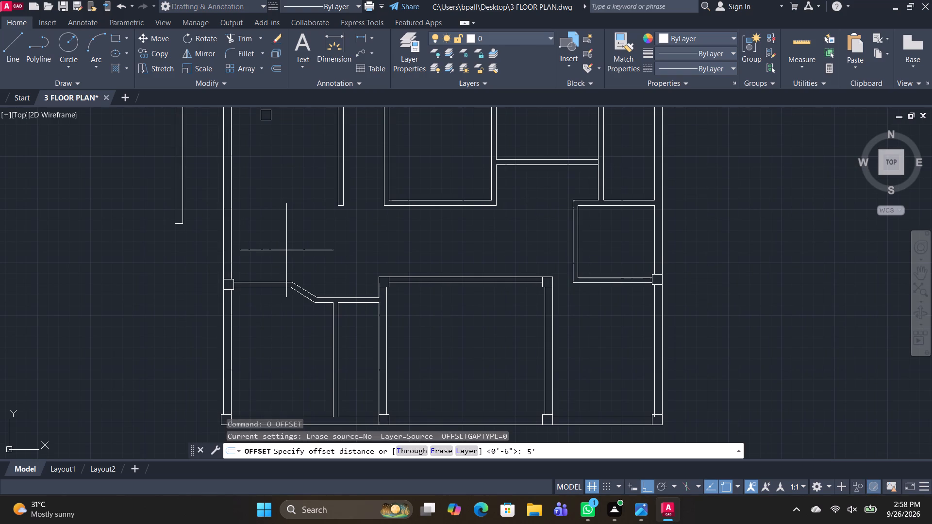
pyautogui.press('Return')
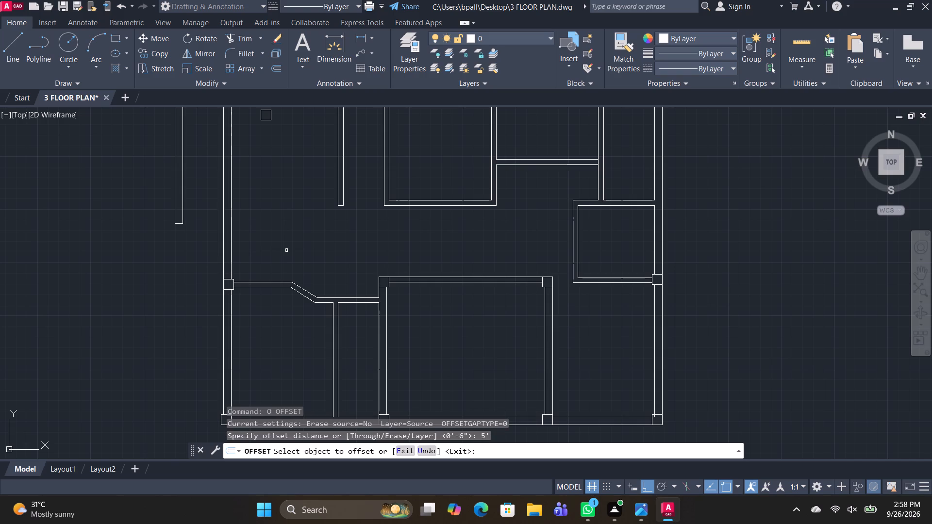
pyautogui.click(260, 282)
pyautogui.click(258, 200)
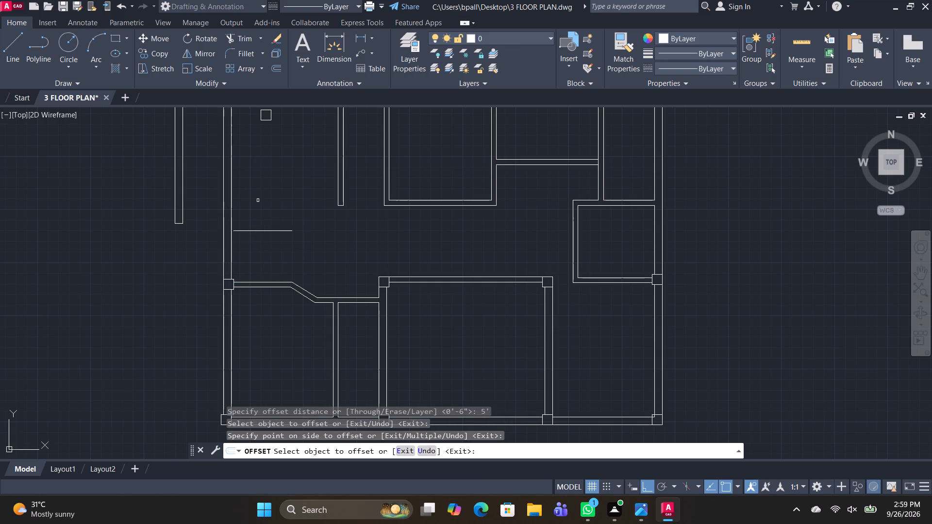
pyautogui.press('space')
# Offset the new horizontal line 6" upward to form a second inner wall line.
pyautogui.write('O')
pyautogui.press('space')
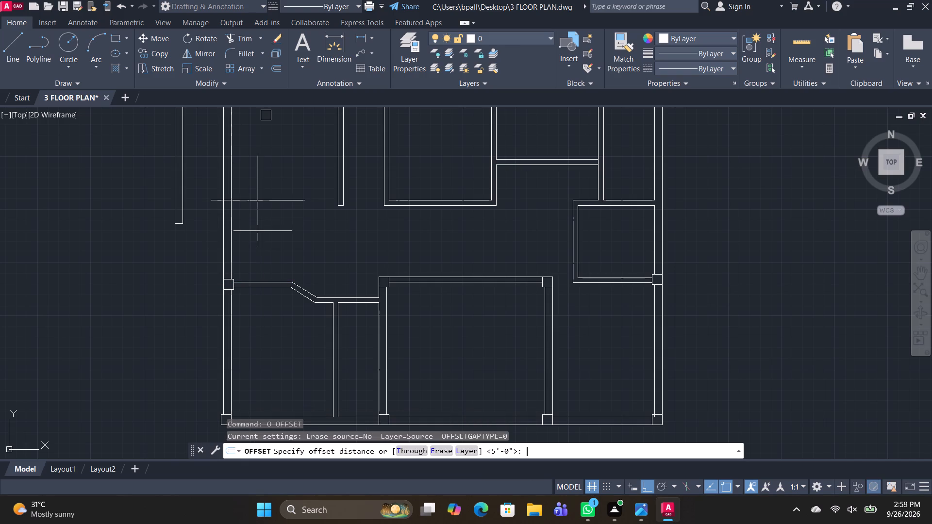
pyautogui.write('6"')
pyautogui.press('Return')
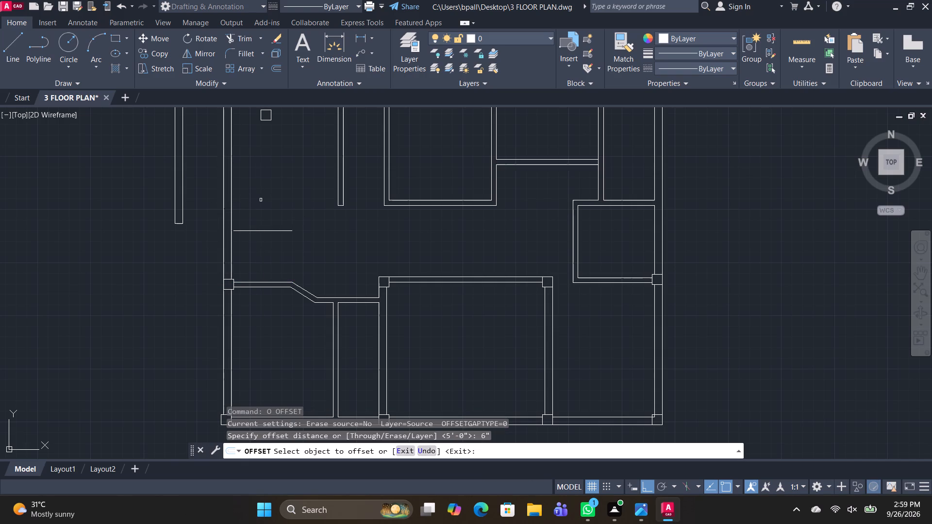
pyautogui.click(266, 229)
pyautogui.click(262, 207)
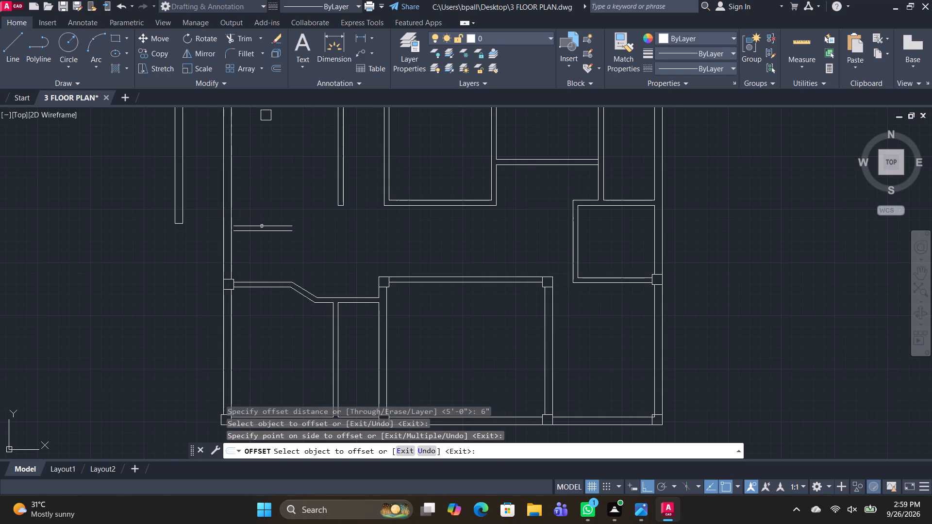
pyautogui.press('Escape')
# Extend the two new wall lines to the left outer wall's inner line.
pyautogui.write('TR')
pyautogui.press('space')
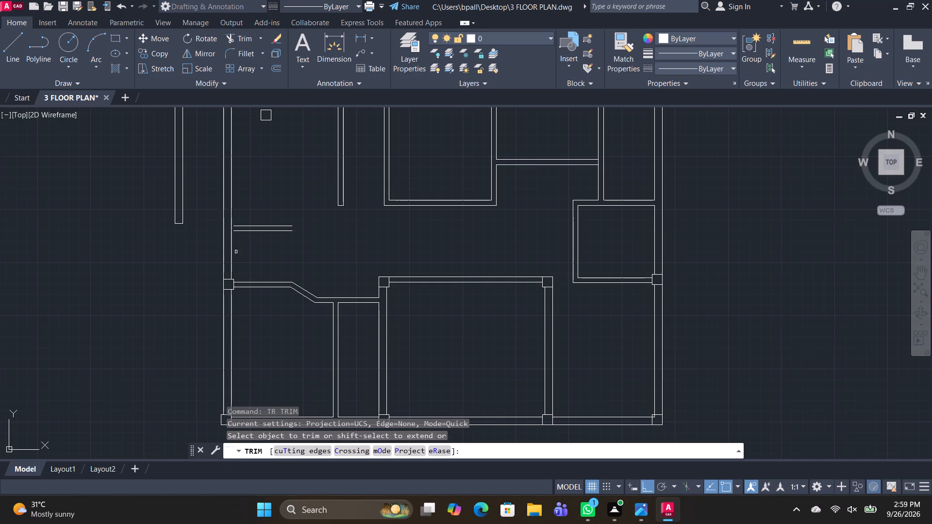
pyautogui.keyDown('shift'); pyautogui.moveTo(251, 249); pyautogui.dragTo(241, 203); pyautogui.keyUp('shift')
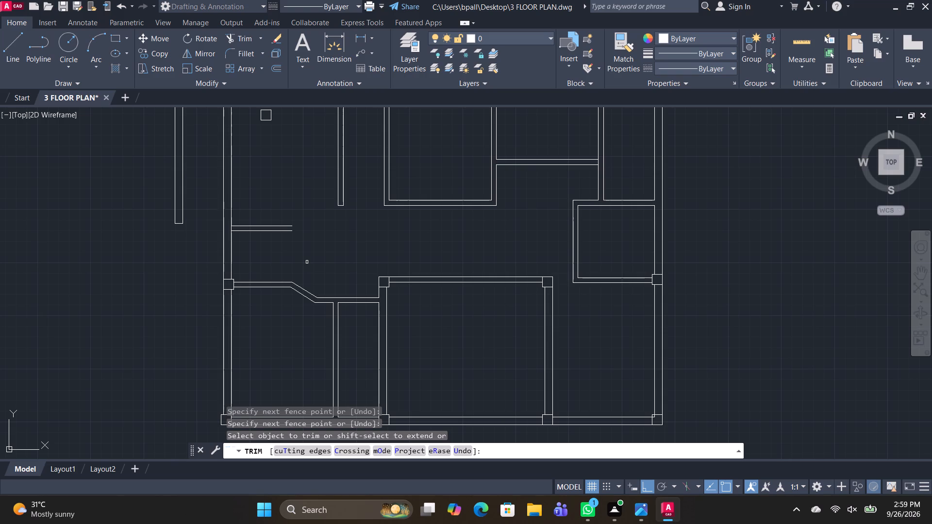
pyautogui.scroll(1, 292, 240)
pyautogui.press('l')
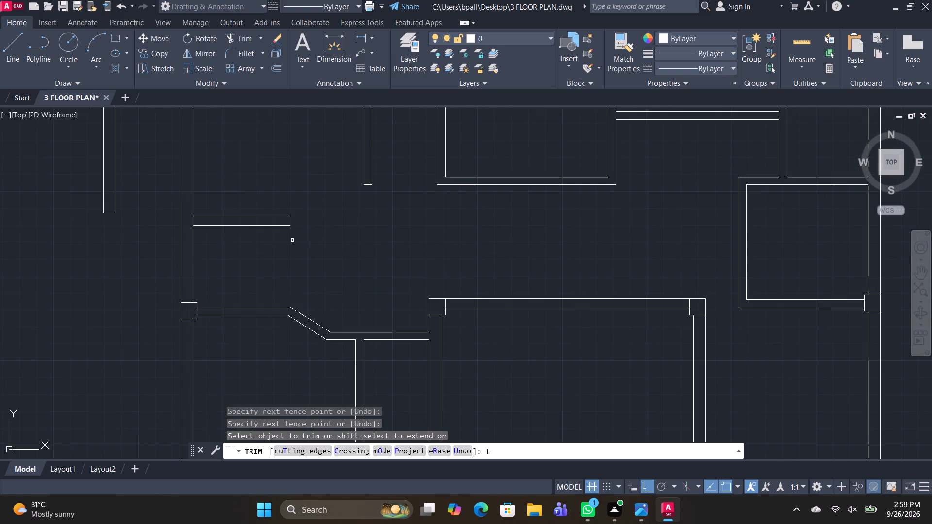
pyautogui.press('Escape')
# Draw lines lengthening the new 6" wall's free end by about 2' and closing it off.
pyautogui.write('L')
pyautogui.press('space')
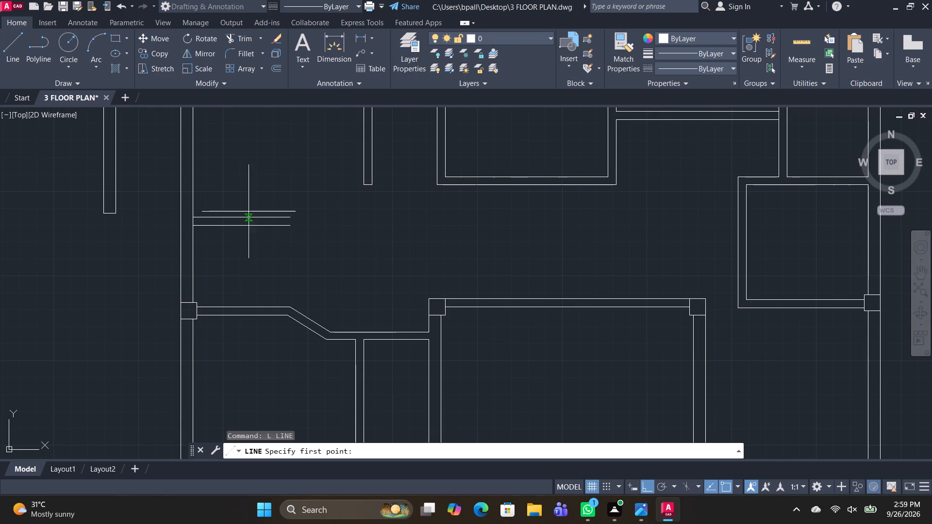
pyautogui.scroll(2, 317, 224)
pyautogui.click(244, 229)
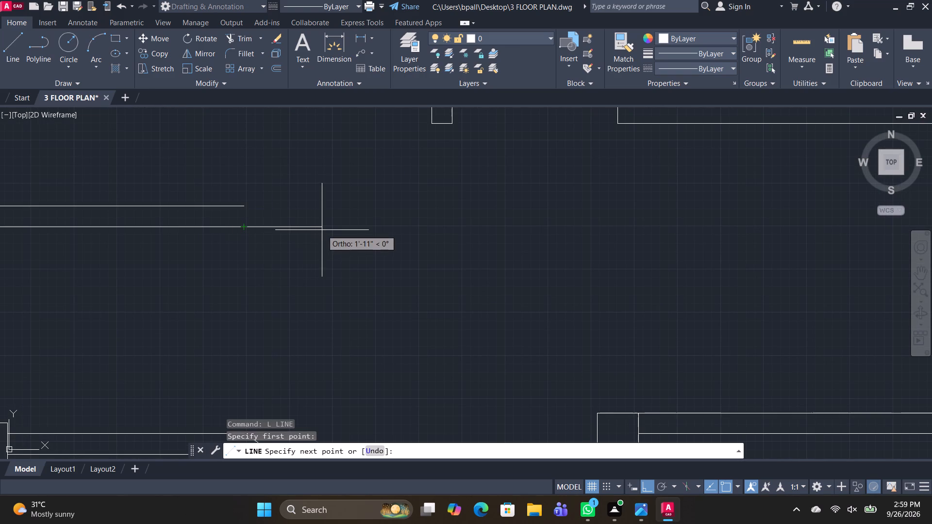
pyautogui.click(326, 230)
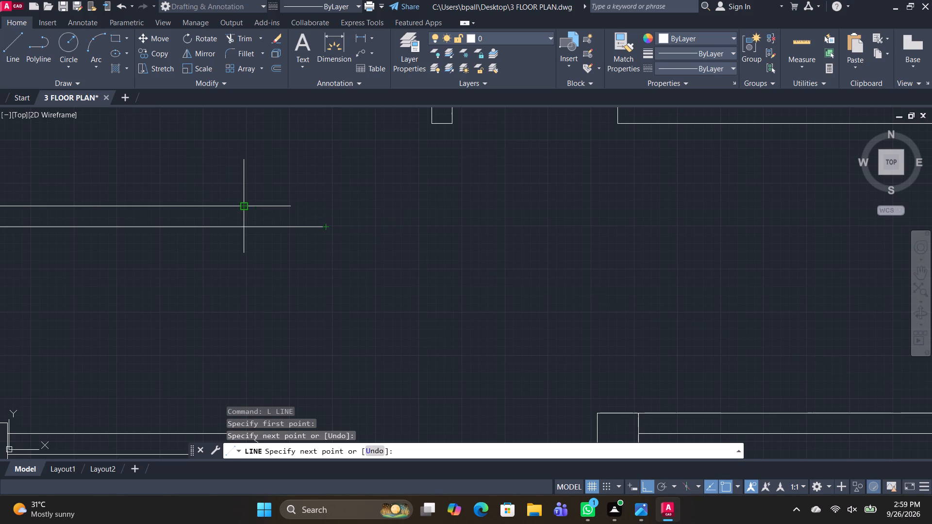
pyautogui.click(325, 205)
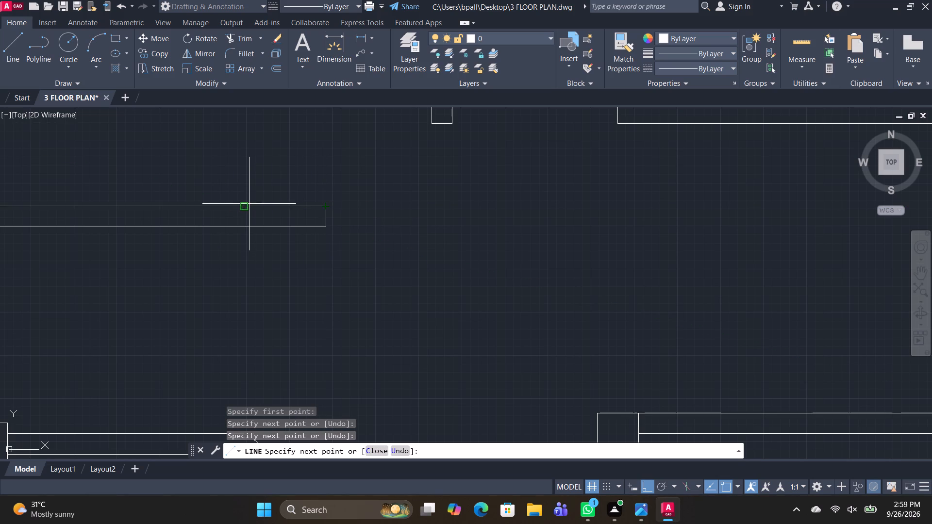
pyautogui.click(247, 204)
pyautogui.press('space')
pyautogui.scroll(-1, 322, 262)
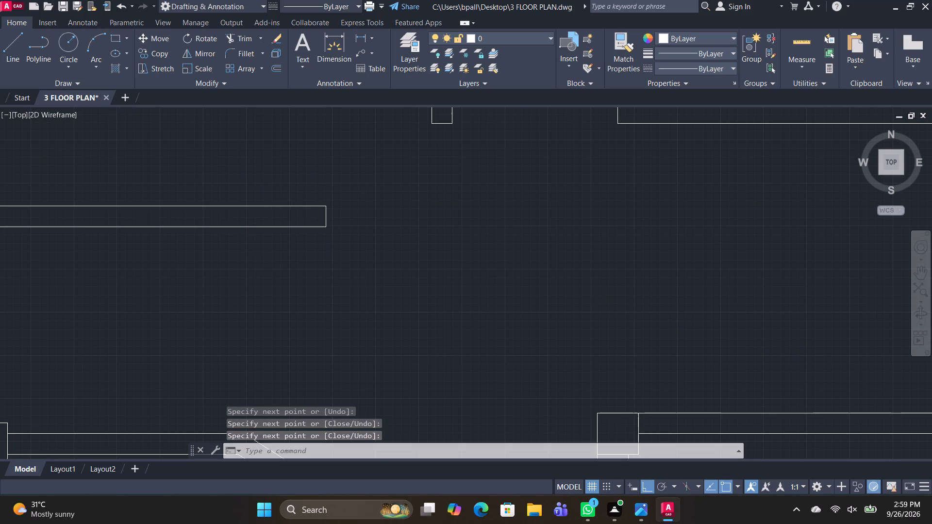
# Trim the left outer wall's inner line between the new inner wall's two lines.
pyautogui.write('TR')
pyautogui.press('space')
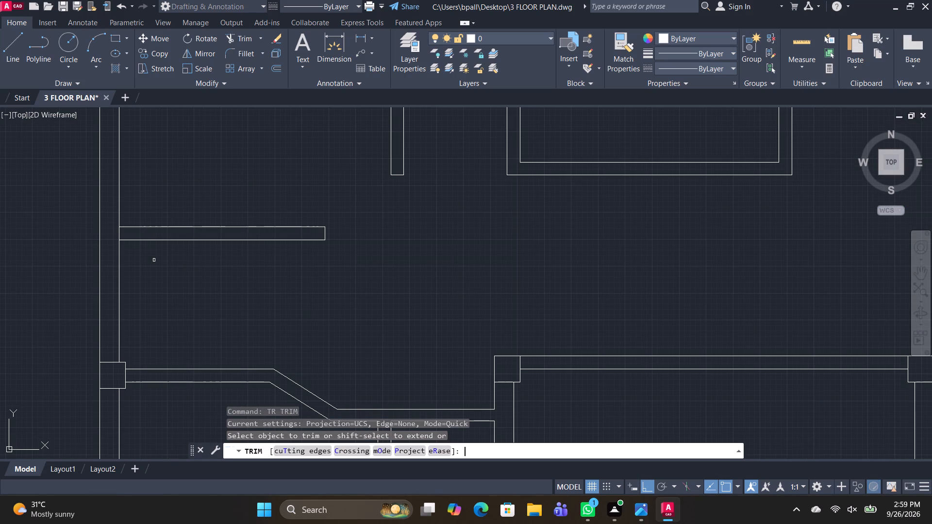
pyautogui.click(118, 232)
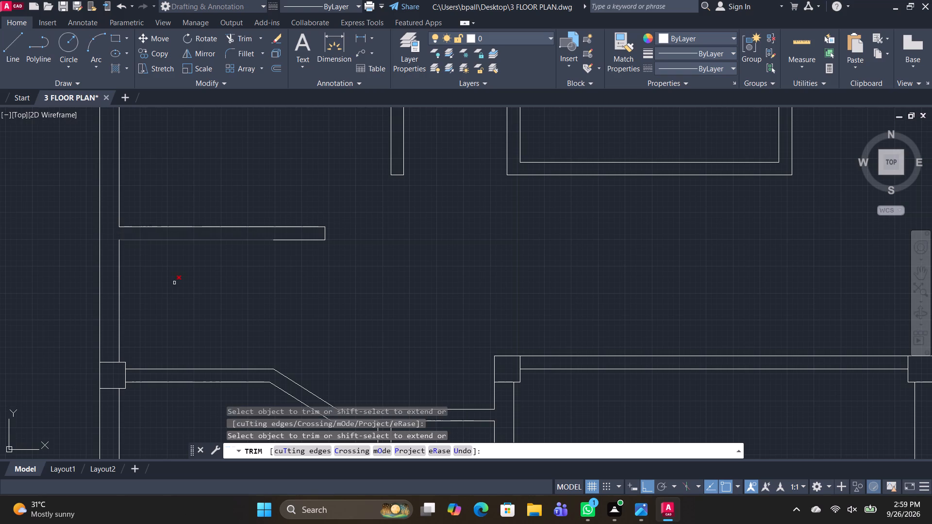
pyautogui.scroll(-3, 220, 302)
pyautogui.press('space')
# Save the drawing.
pyautogui.hotkey('ctrl', 's')
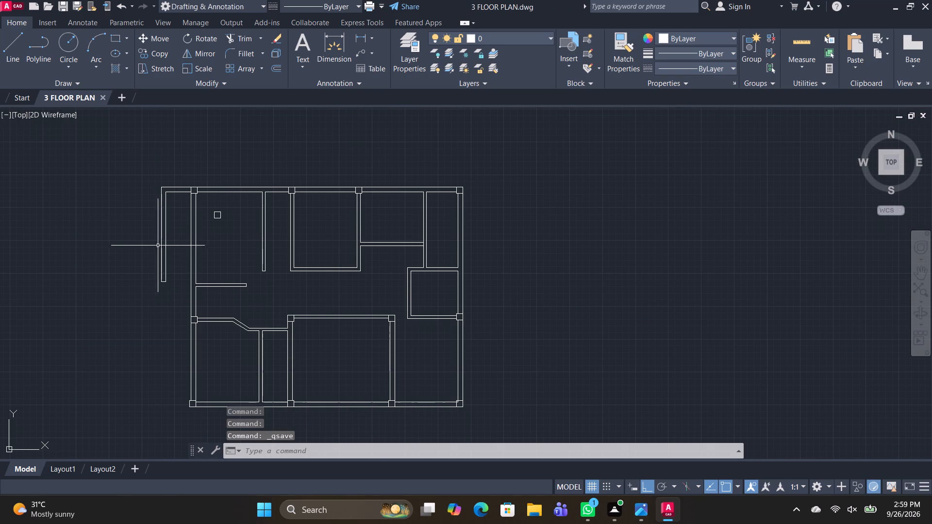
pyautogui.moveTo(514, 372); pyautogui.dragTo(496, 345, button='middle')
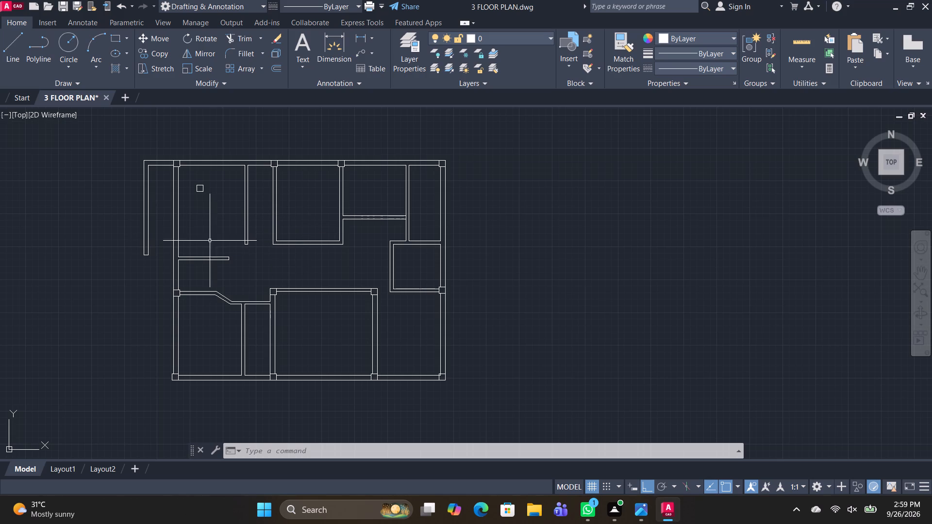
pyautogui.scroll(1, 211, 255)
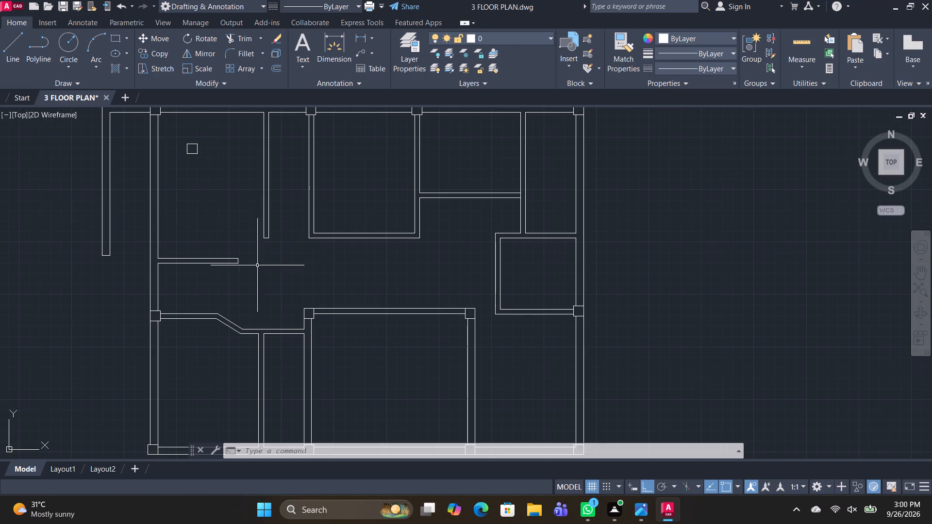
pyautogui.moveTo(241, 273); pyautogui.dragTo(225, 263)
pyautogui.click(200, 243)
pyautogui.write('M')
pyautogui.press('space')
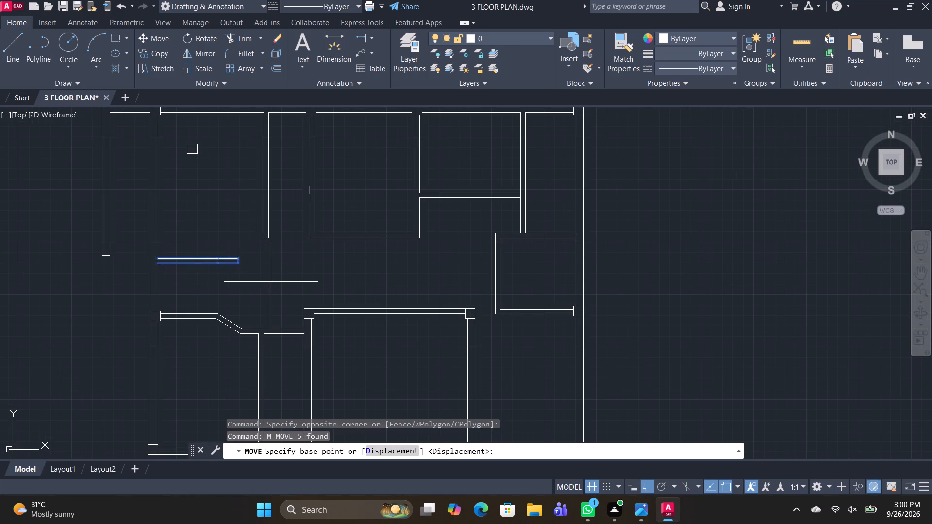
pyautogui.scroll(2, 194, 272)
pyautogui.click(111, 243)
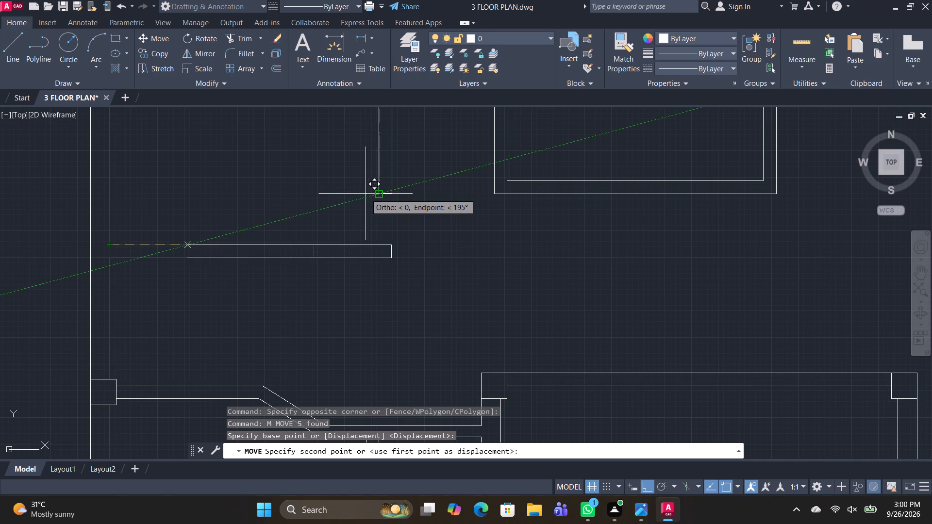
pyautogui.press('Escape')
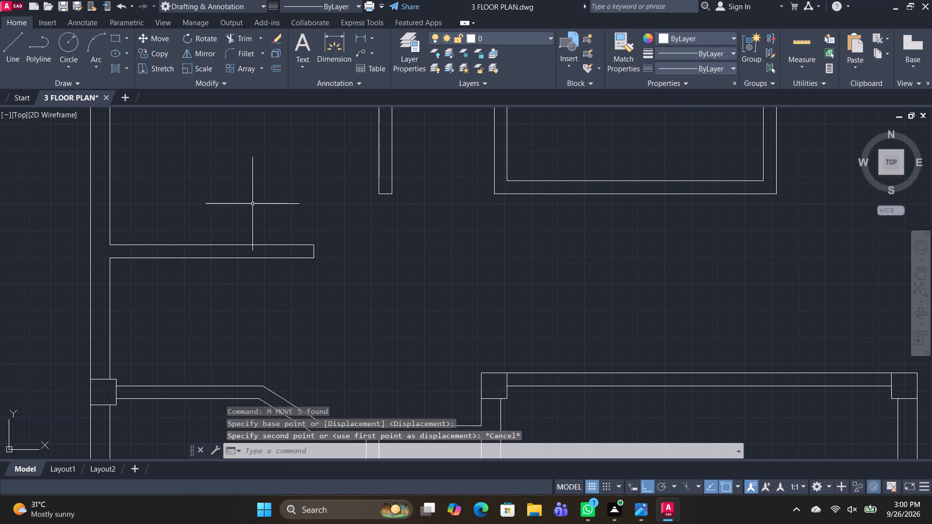
# Move the new horizontal wall by its lower free-end corner to the lower-left corner of the vertical wall stub above.
pyautogui.moveTo(325, 281); pyautogui.dragTo(321, 274)
pyautogui.click(205, 191)
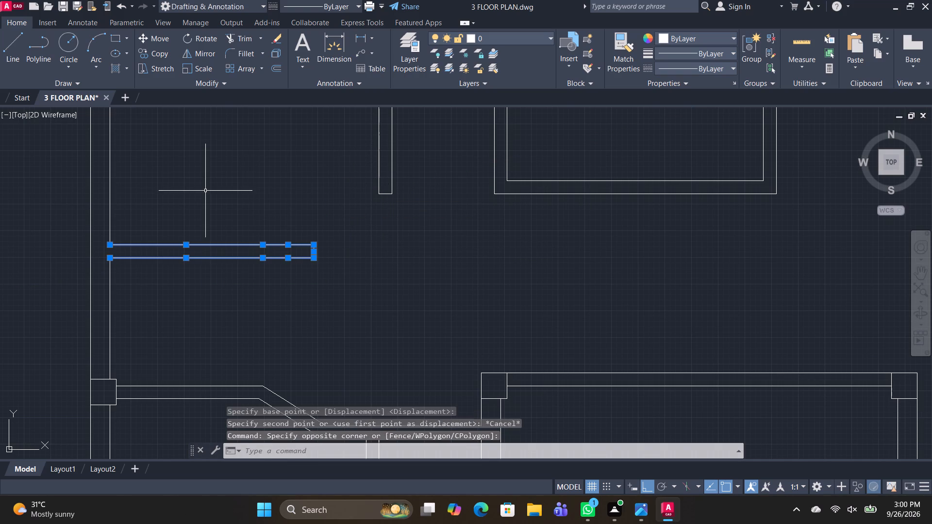
pyautogui.write('M')
pyautogui.press('space')
pyautogui.moveTo(314, 256); pyautogui.dragTo(319, 246)
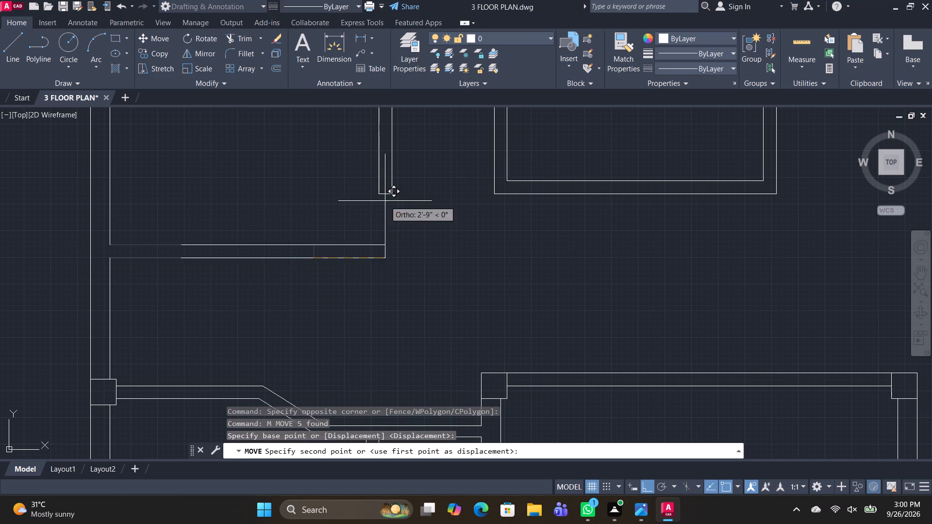
pyautogui.click(379, 195)
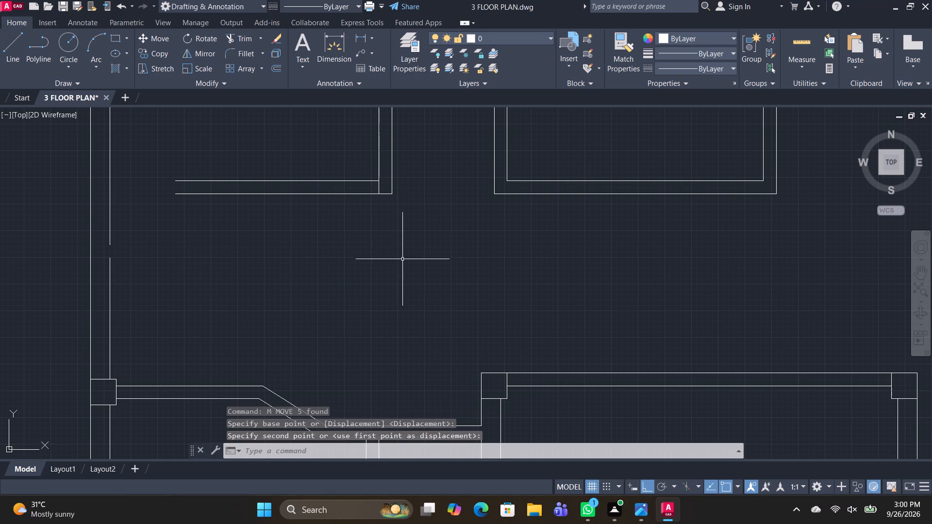
pyautogui.press('space')
pyautogui.press('Escape')
# Extend the moved wall's two lines to the left outer wall and trim the lines crossing its corner with the vertical wall.
pyautogui.write('T R')
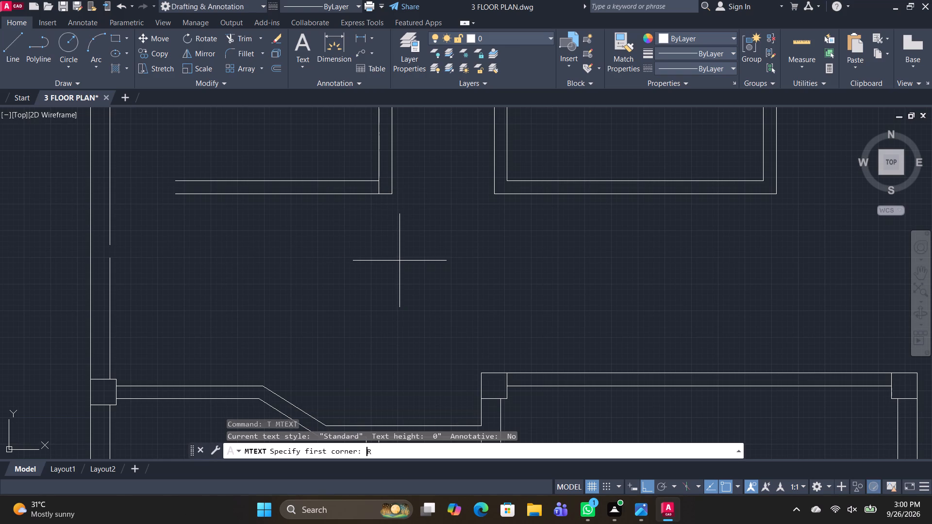
pyautogui.press('Escape')
pyautogui.write('TR')
pyautogui.press('space')
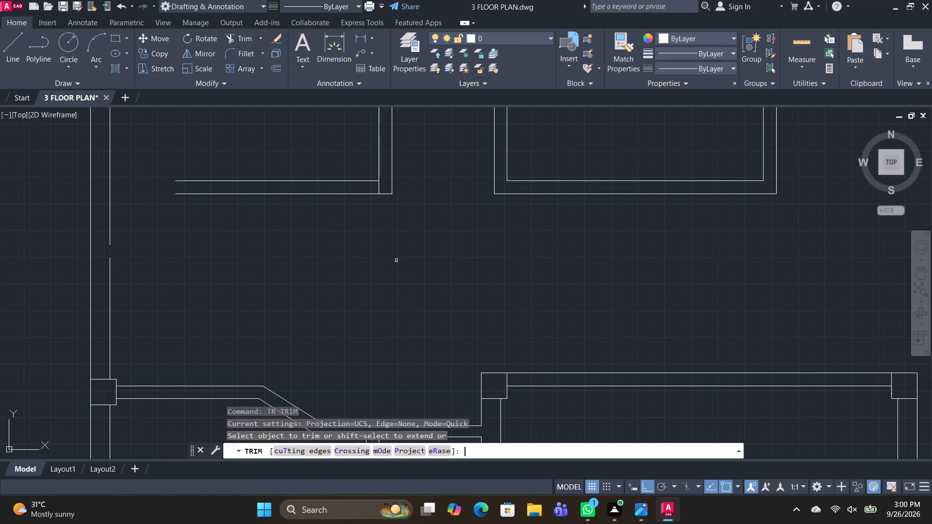
pyautogui.keyDown('shift'); pyautogui.click(184, 181); pyautogui.keyUp('shift')
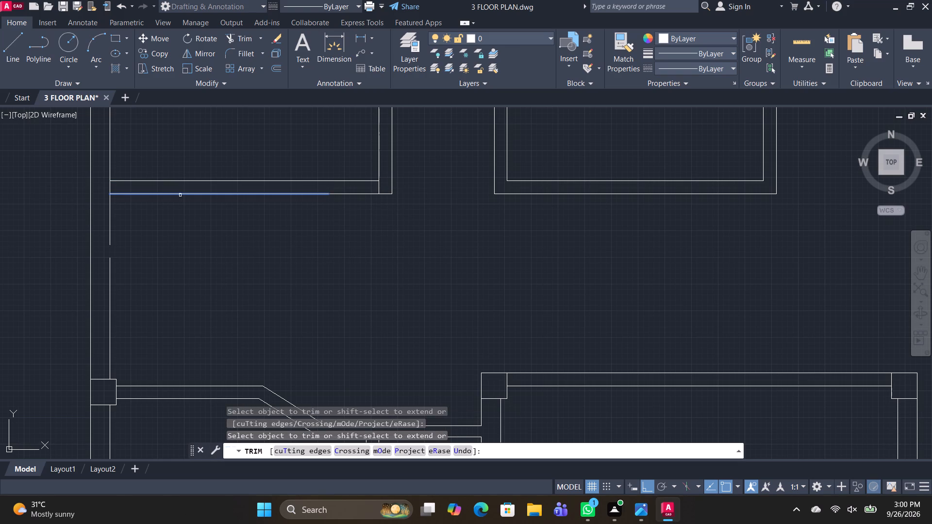
pyautogui.keyDown('shift'); pyautogui.click(180, 195); pyautogui.keyUp('shift')
pyautogui.click(379, 190)
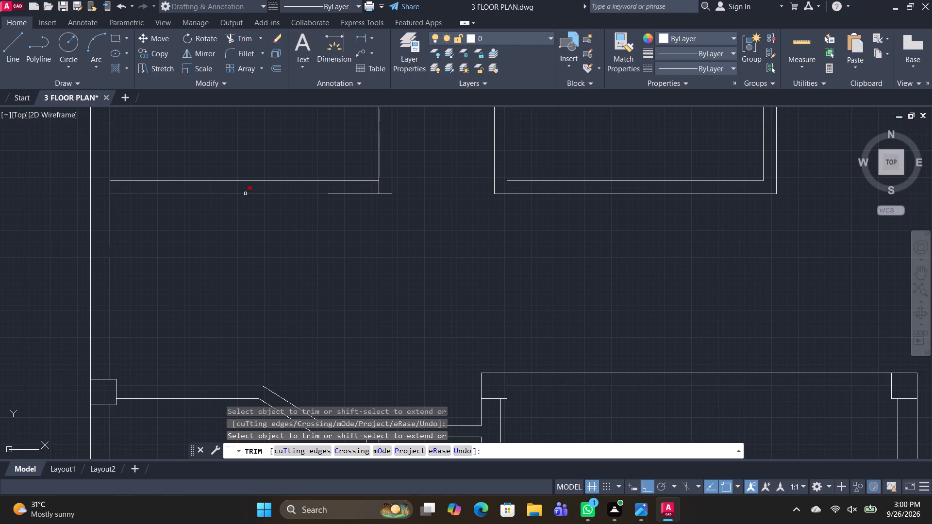
pyautogui.moveTo(381, 190); pyautogui.dragTo(368, 192)
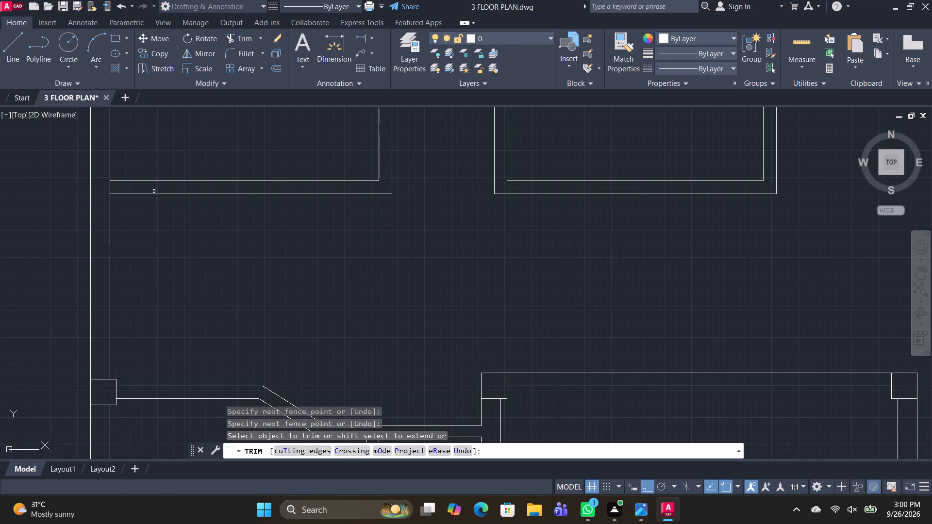
# Extend the left outer wall's inner line to close the gap below the moved wall.
pyautogui.keyDown('shift'); pyautogui.click(108, 233); pyautogui.keyUp('shift')
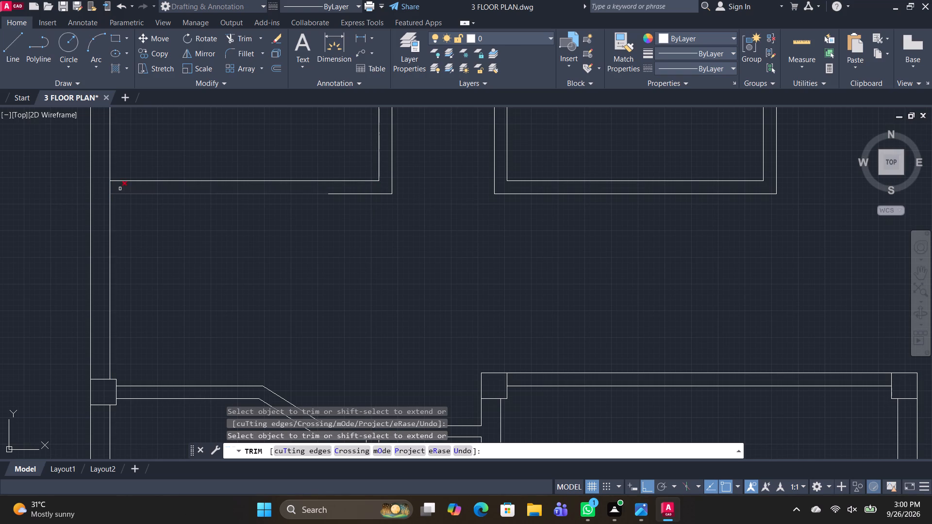
# Trim the left outer wall's inner line between the two lines of the upper-left room's bottom wall.
pyautogui.click(107, 189)
pyautogui.click(127, 189)
pyautogui.scroll(-3, 250, 317)
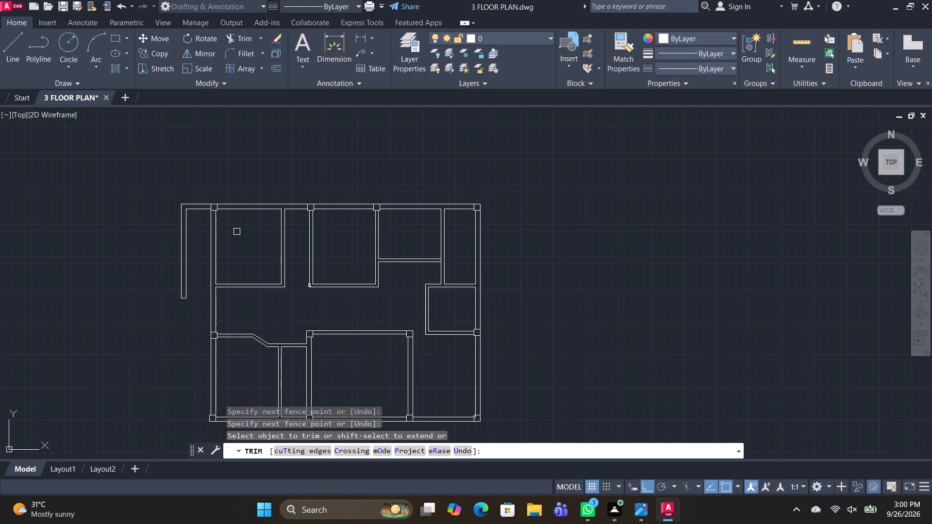
pyautogui.press('Escape')
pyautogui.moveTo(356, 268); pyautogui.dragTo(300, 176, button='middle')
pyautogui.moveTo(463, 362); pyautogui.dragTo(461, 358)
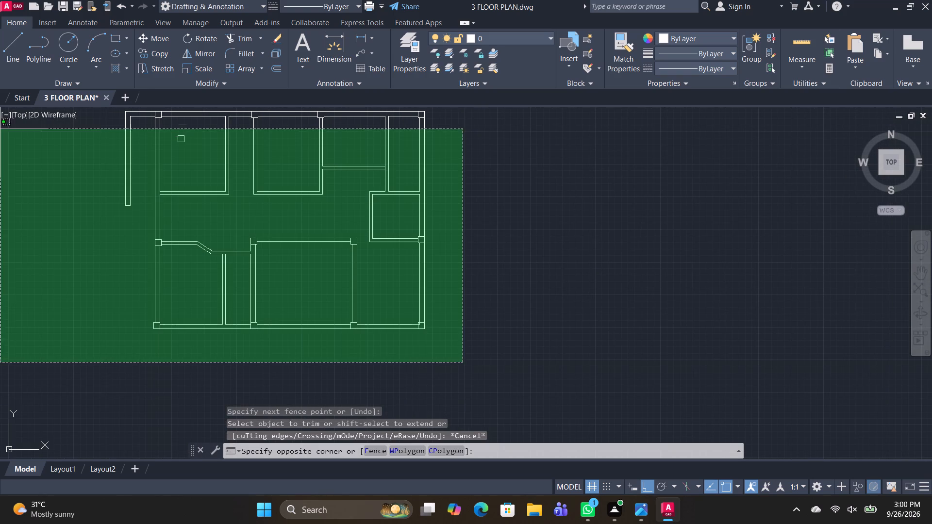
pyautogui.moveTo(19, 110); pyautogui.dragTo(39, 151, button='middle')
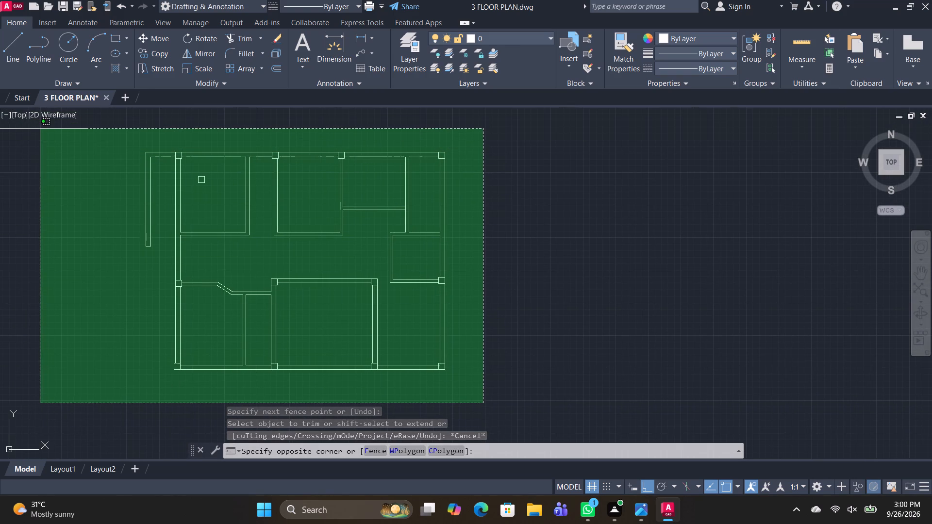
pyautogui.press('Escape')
# Save the drawing.
pyautogui.hotkey('ctrl', 's')
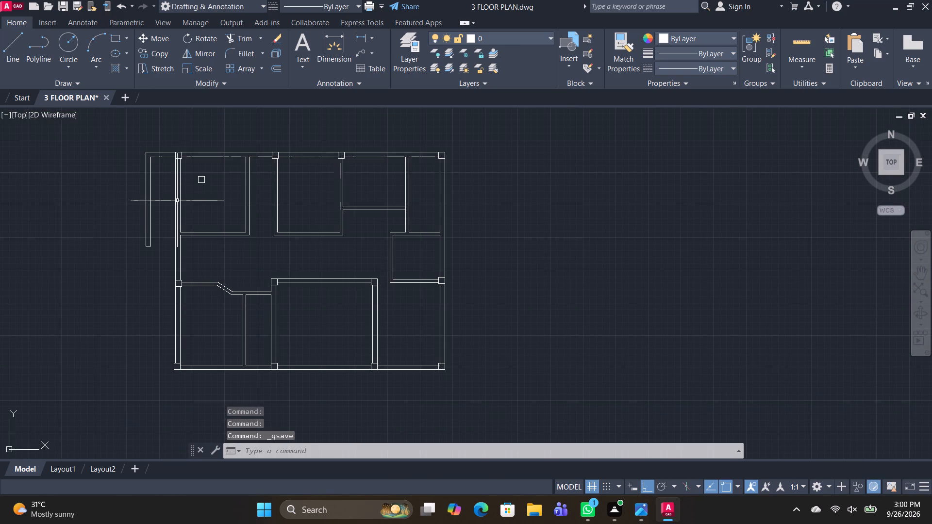
pyautogui.press('Escape')
pyautogui.moveTo(467, 389); pyautogui.dragTo(447, 369)
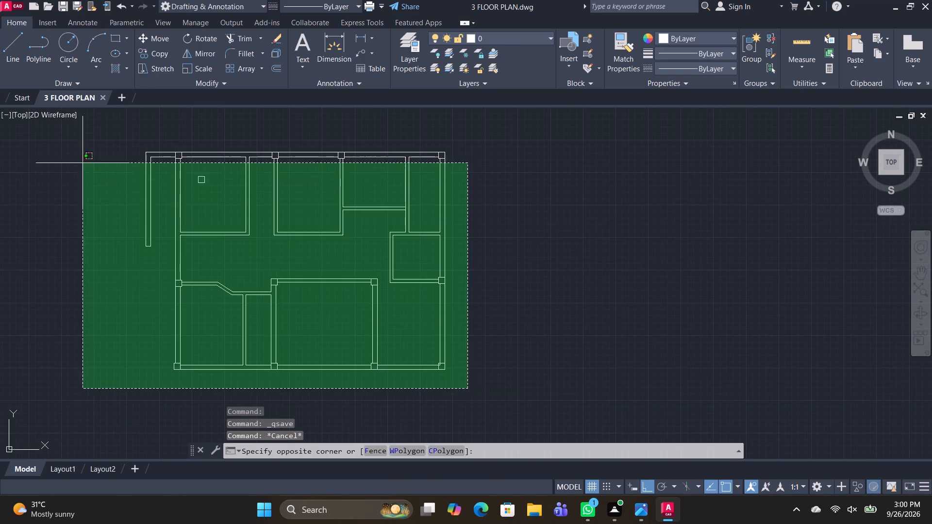
pyautogui.press('Escape')
# Trim the two inner wall lines that run into the plan's lower-right corner column.
pyautogui.scroll(1, 467, 386)
pyautogui.press('t')
pyautogui.press('r')
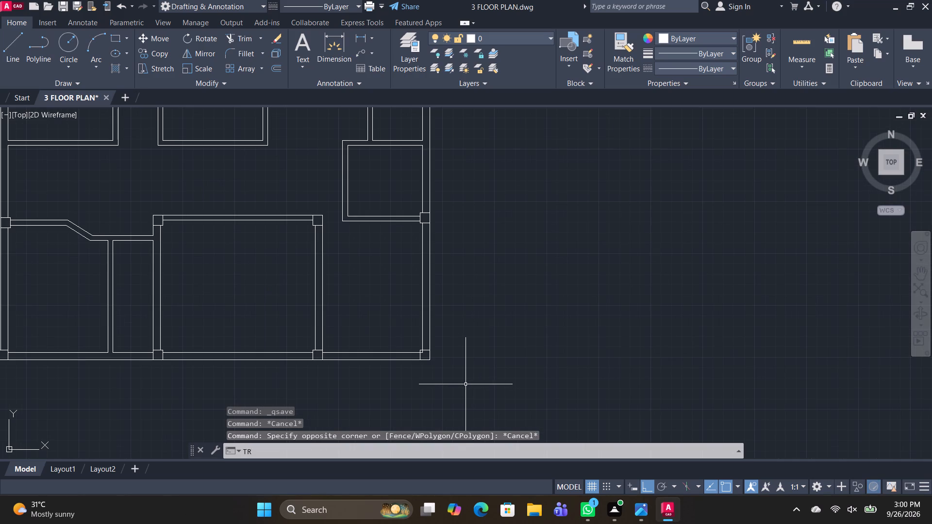
pyautogui.press('space')
pyautogui.scroll(3, 400, 341)
pyautogui.click(435, 363)
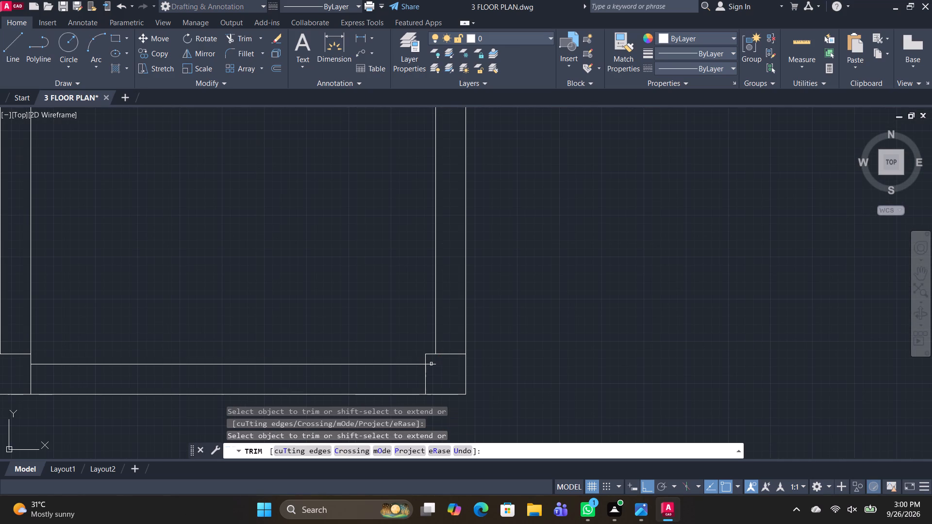
pyautogui.click(429, 365)
pyautogui.scroll(-3, 443, 362)
pyautogui.moveTo(512, 286); pyautogui.dragTo(518, 352, button='middle')
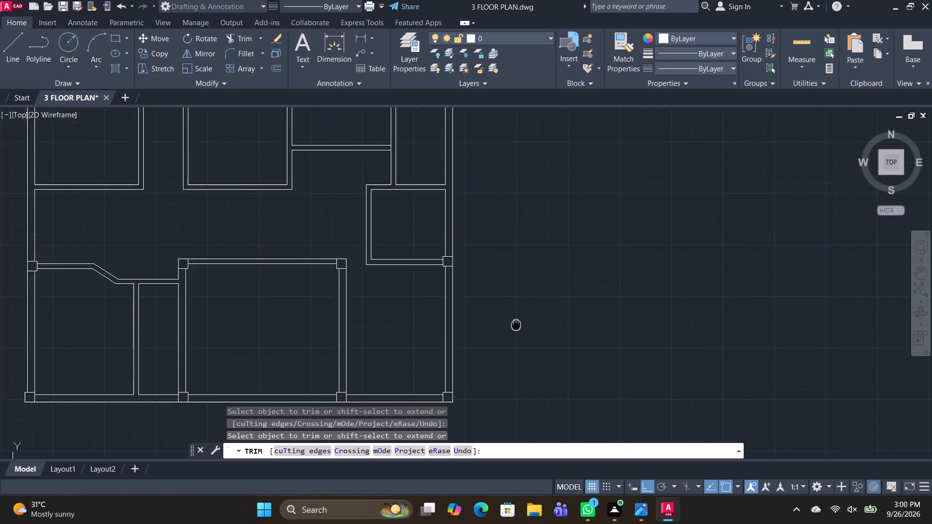
pyautogui.moveTo(518, 352); pyautogui.dragTo(519, 443, button='middle')
pyautogui.scroll(-1, 519, 443)
pyautogui.moveTo(251, 349); pyautogui.dragTo(439, 304, button='middle')
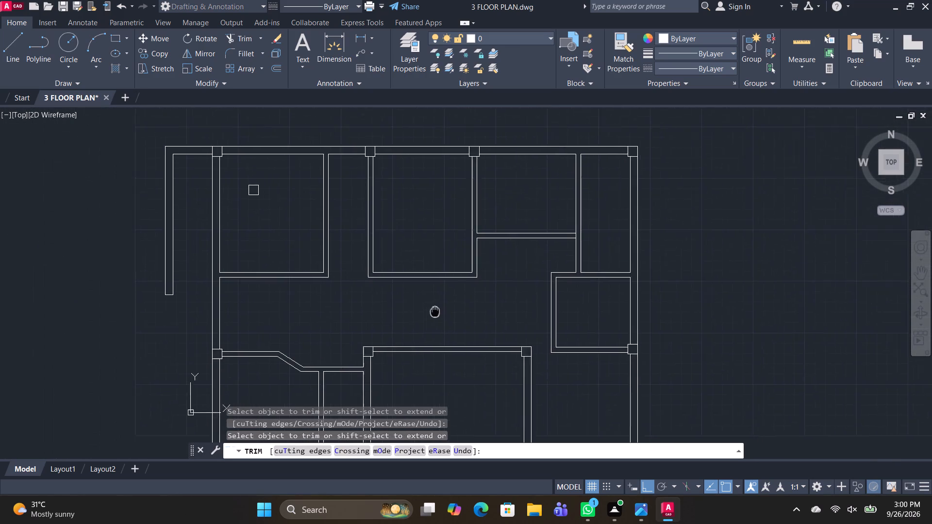
pyautogui.moveTo(439, 304); pyautogui.dragTo(407, 218, button='middle')
pyautogui.press('Escape')
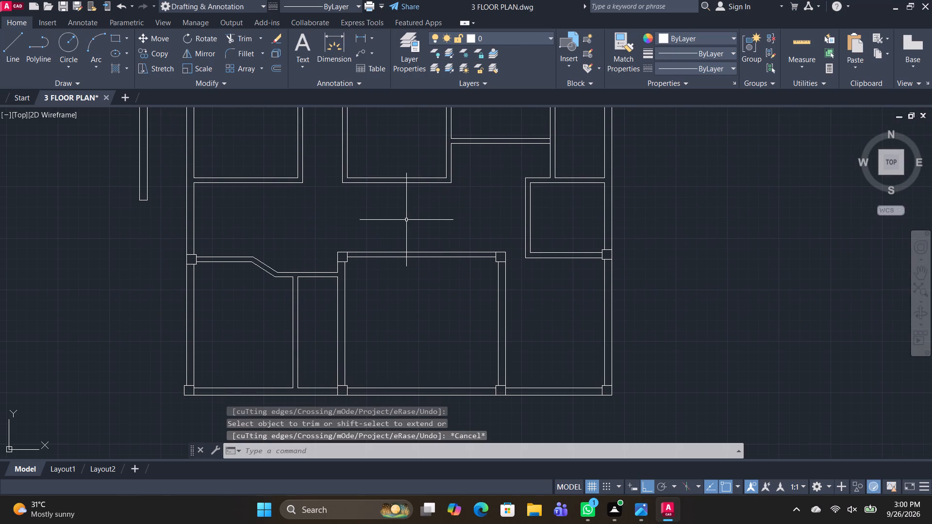
# Save the drawing.
pyautogui.hotkey('ctrl', 's')
# Copy the whole floor plan from its upper-left corner twice, horizontally to the right, placing the second copy about 126'-7" from the original.
pyautogui.scroll(-1, 276, 336)
pyautogui.moveTo(518, 396); pyautogui.dragTo(512, 393)
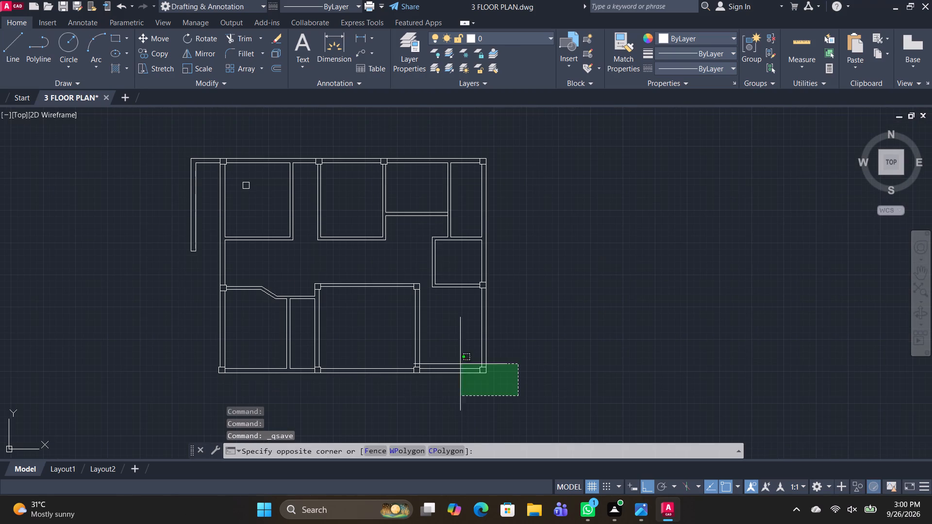
pyautogui.click(53, 145)
pyautogui.write('CO')
pyautogui.press('space')
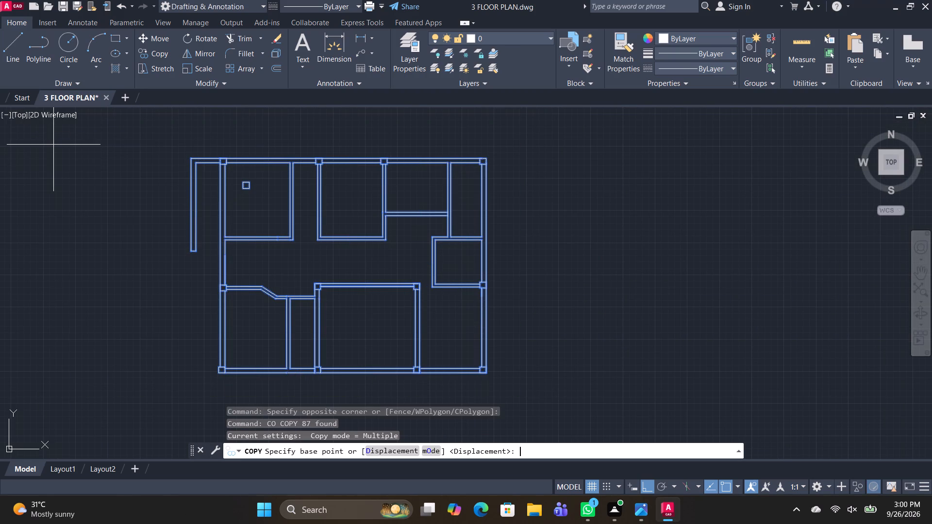
pyautogui.click(193, 161)
pyautogui.moveTo(548, 198); pyautogui.dragTo(263, 184, button='middle')
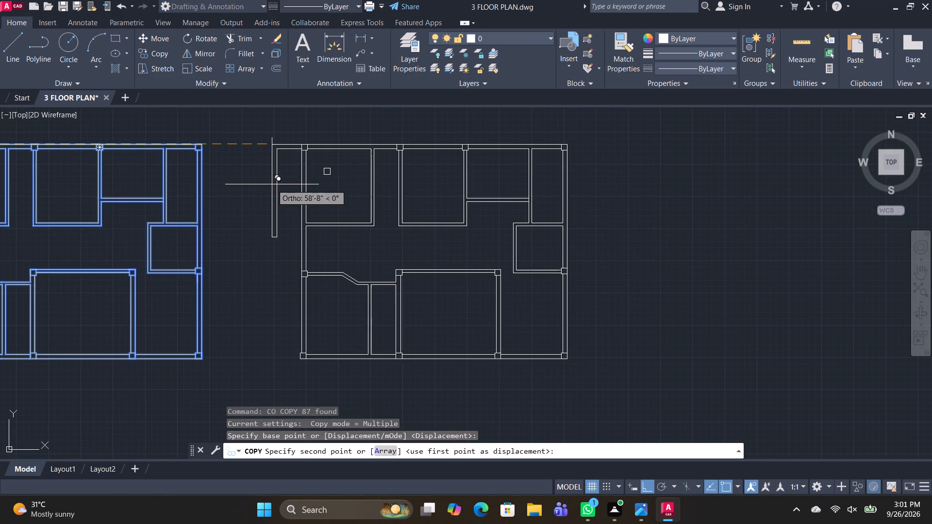
pyautogui.click(284, 179)
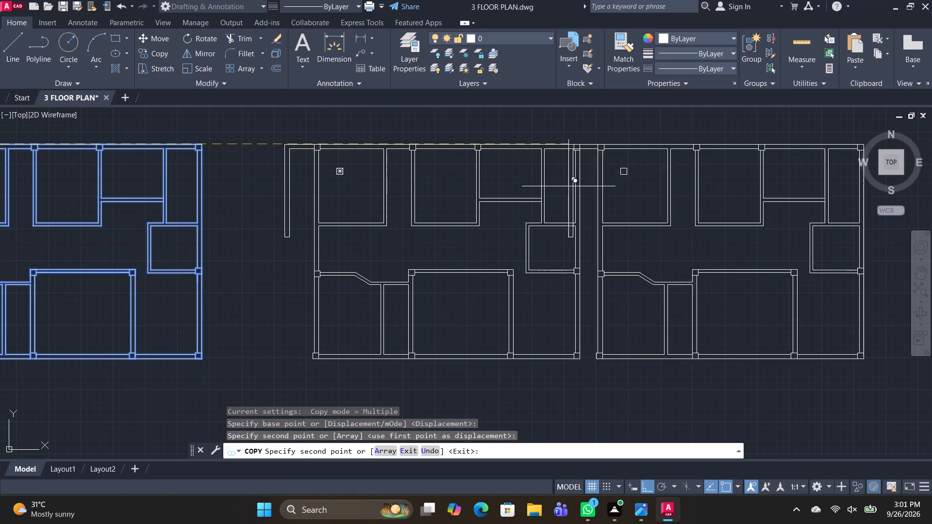
pyautogui.moveTo(587, 186); pyautogui.dragTo(404, 189, button='middle')
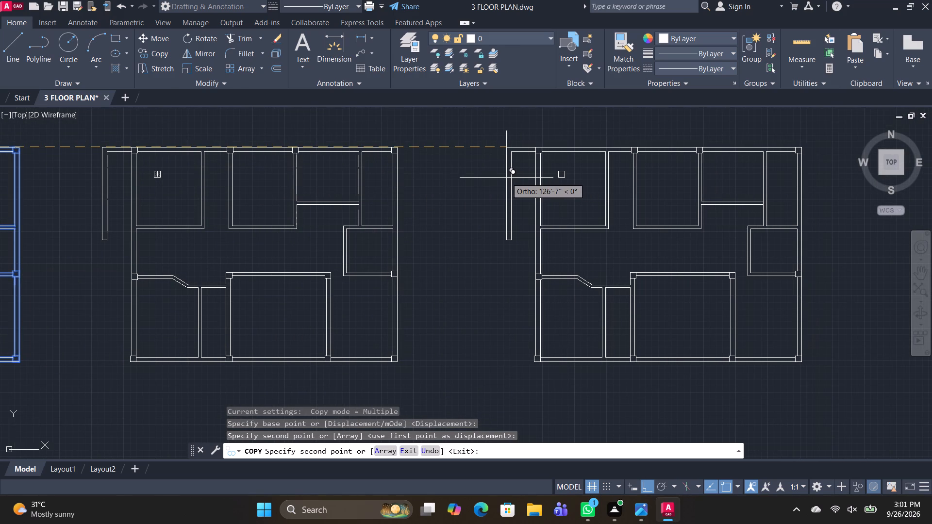
pyautogui.click(506, 177)
pyautogui.press('Escape')
# Erase all interior walls from the middle plan copy, including the small upper-right room's inner lines, keeping the outer walls and perimeter columns.
pyautogui.moveTo(341, 321); pyautogui.dragTo(425, 317, button='middle')
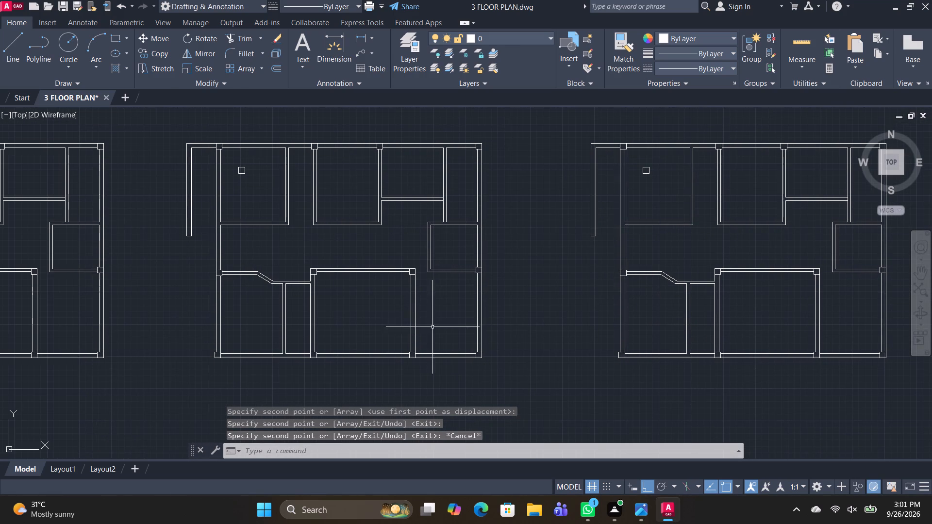
pyautogui.moveTo(444, 330); pyautogui.dragTo(429, 312)
pyautogui.click(256, 184)
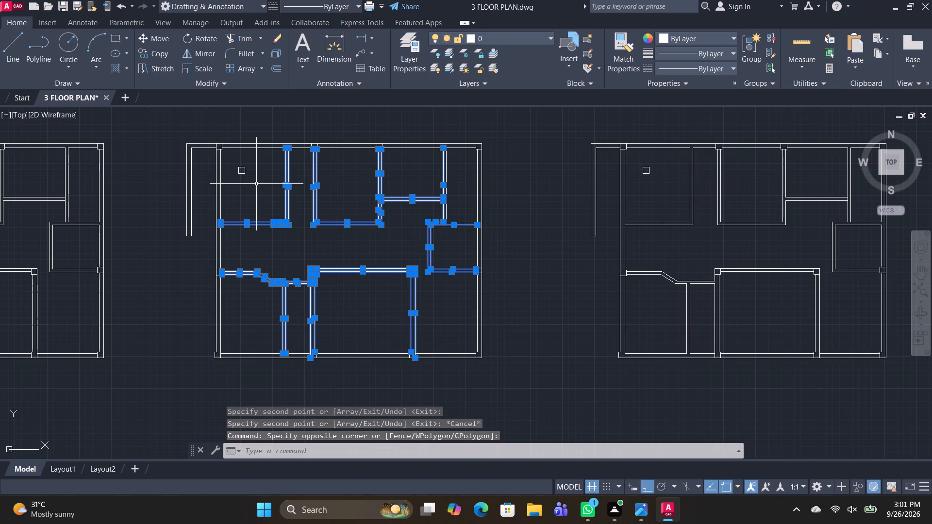
pyautogui.press('Delete')
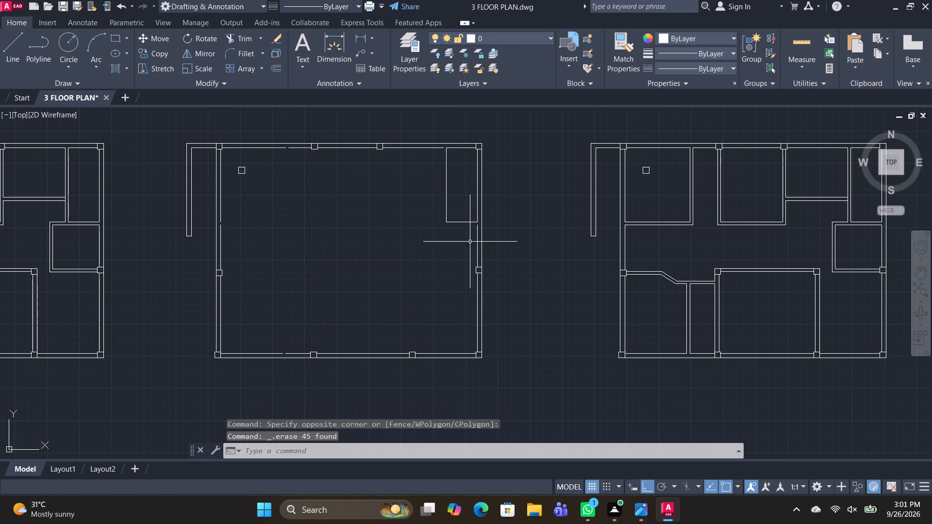
pyautogui.moveTo(470, 242); pyautogui.dragTo(435, 213)
pyautogui.click(416, 196)
pyautogui.press('Delete')
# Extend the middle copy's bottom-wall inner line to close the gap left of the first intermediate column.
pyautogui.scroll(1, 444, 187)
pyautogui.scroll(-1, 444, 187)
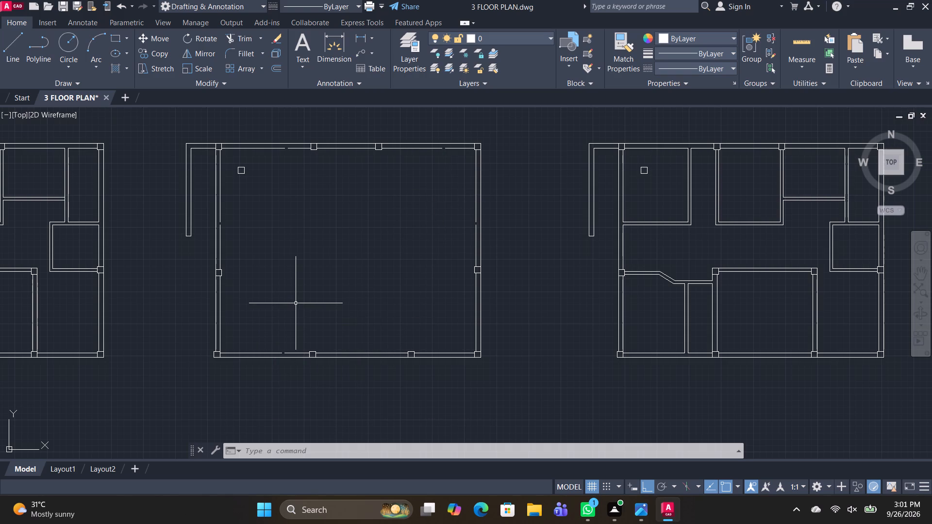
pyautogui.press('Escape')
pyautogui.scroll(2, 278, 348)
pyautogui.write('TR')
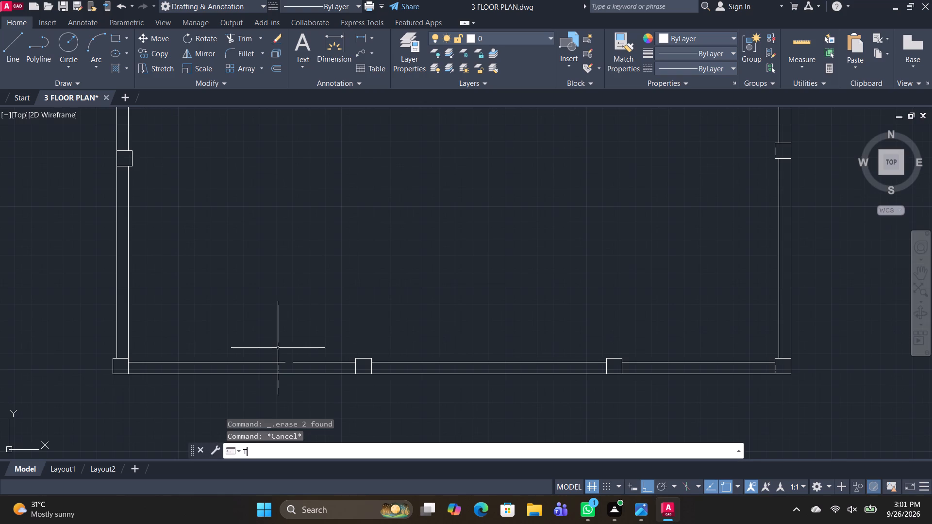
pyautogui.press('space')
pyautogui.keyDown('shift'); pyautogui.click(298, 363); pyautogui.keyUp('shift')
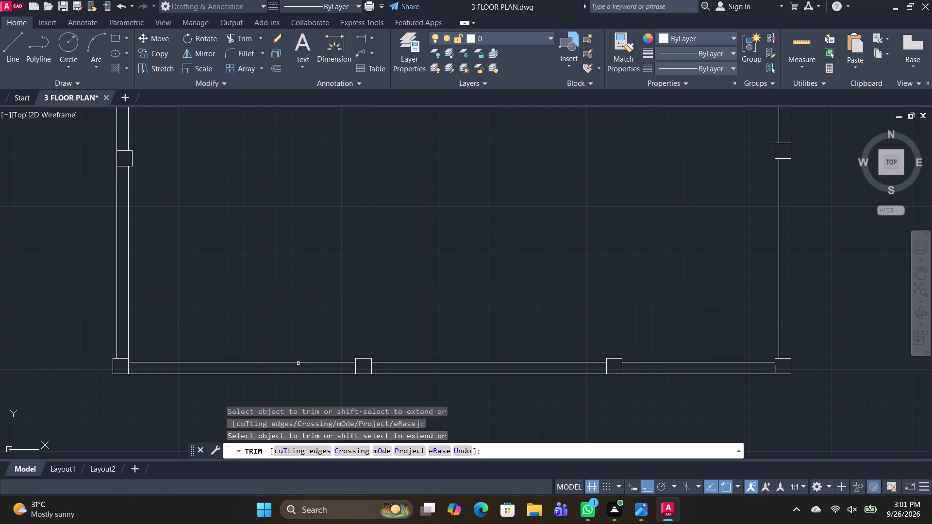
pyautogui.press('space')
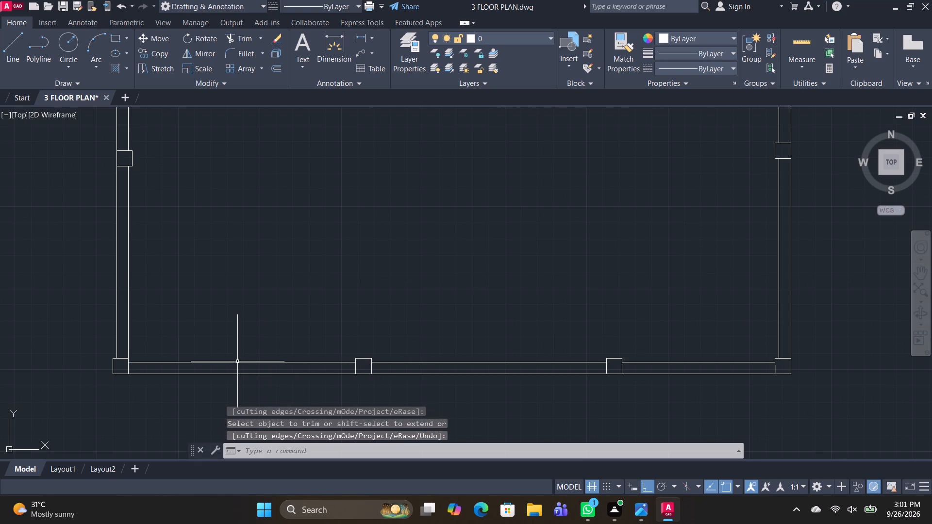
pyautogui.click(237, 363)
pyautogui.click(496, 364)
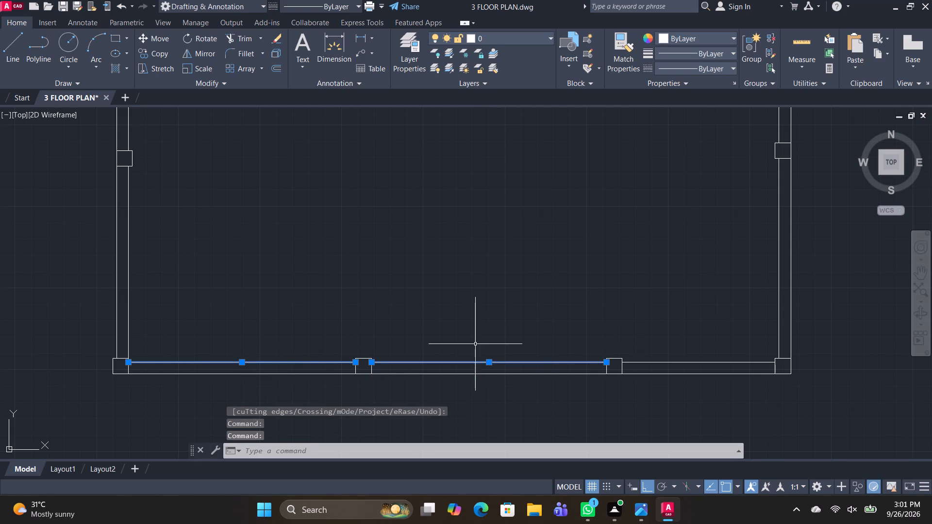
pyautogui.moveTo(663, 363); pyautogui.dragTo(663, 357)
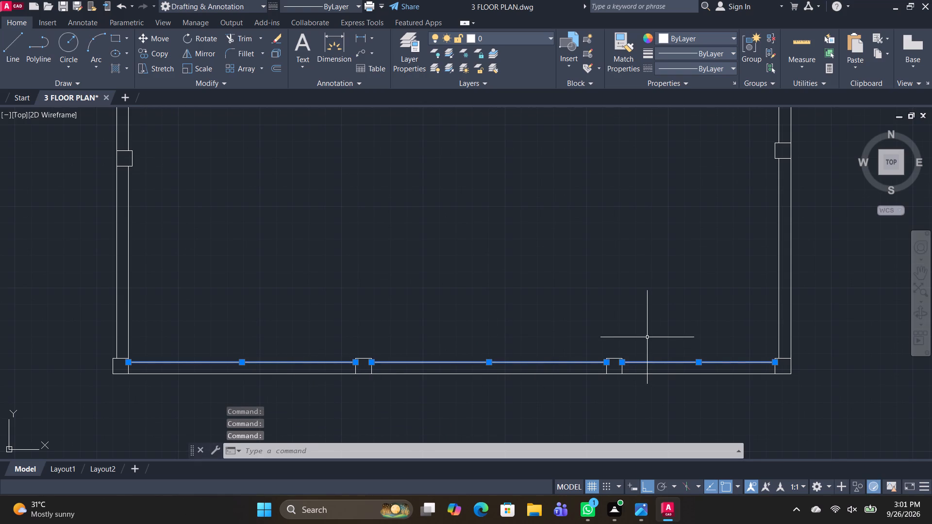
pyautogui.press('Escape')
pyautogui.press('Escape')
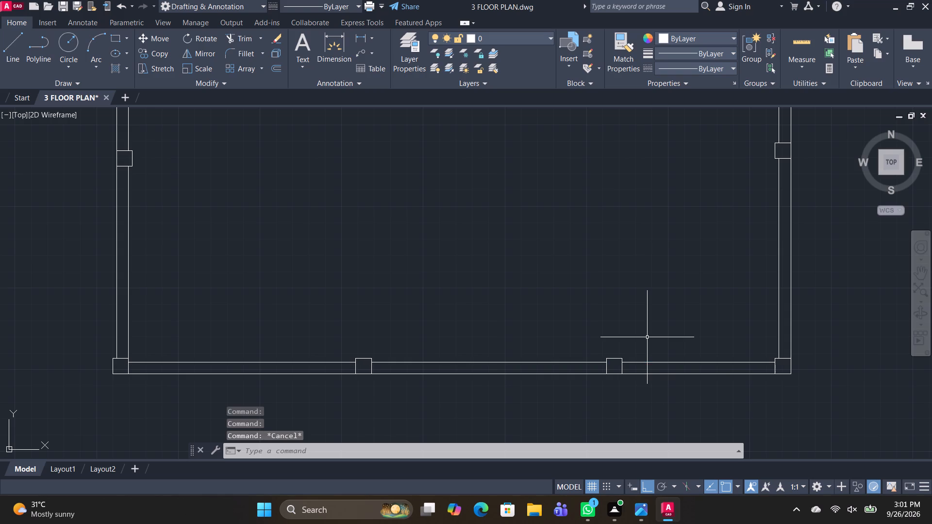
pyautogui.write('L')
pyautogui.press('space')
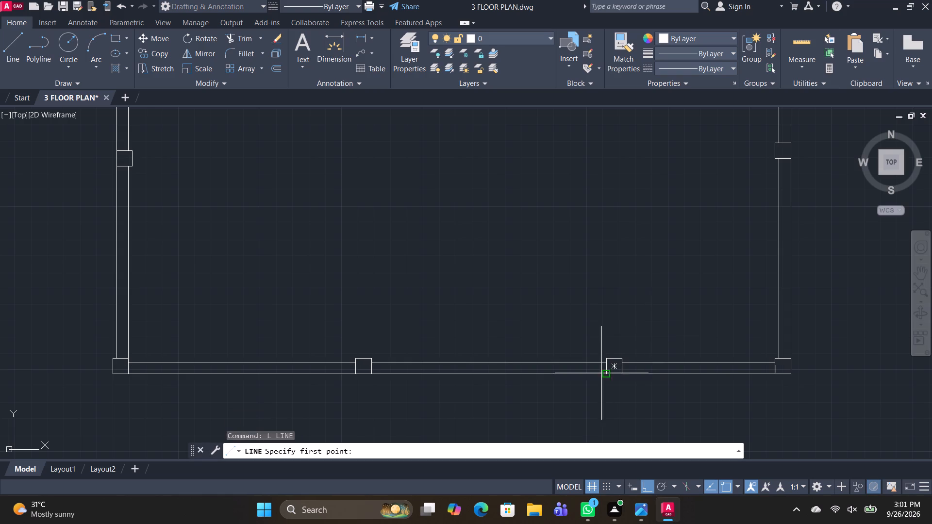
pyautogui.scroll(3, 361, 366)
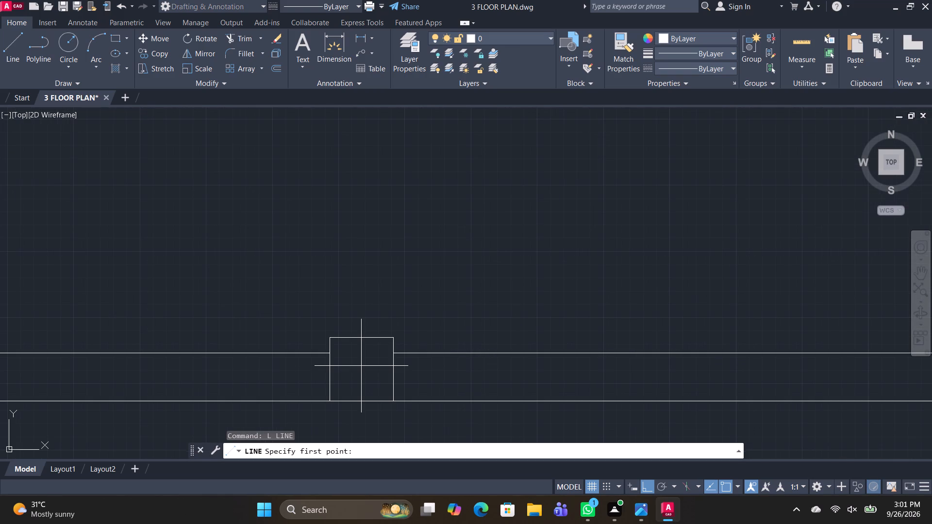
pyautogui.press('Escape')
# Erase every segment of the bottom outer wall's inner line between the columns of the middle copy.
pyautogui.click(270, 364)
pyautogui.click(186, 302)
pyautogui.press('Delete')
pyautogui.scroll(-1, 577, 356)
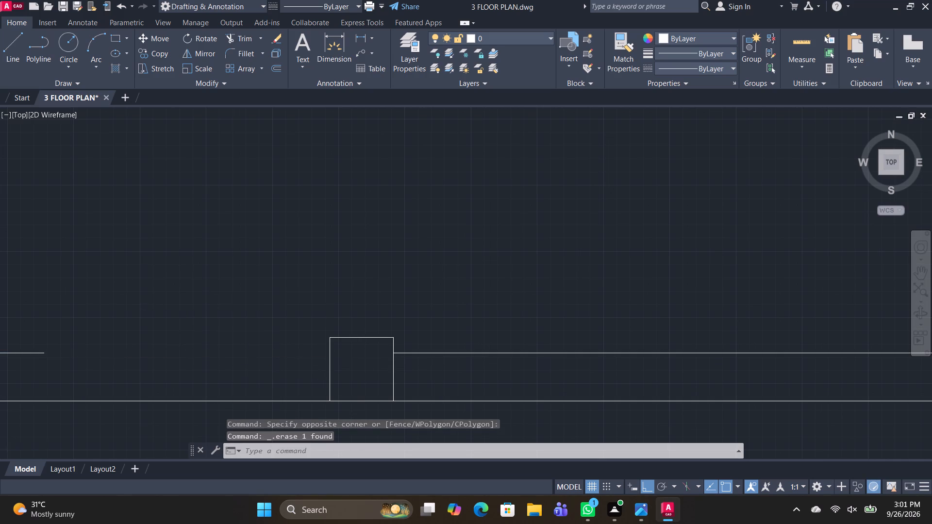
pyautogui.scroll(-1, 577, 356)
pyautogui.moveTo(573, 372); pyautogui.dragTo(566, 362)
pyautogui.click(538, 331)
pyautogui.press('Delete')
pyautogui.click(333, 356)
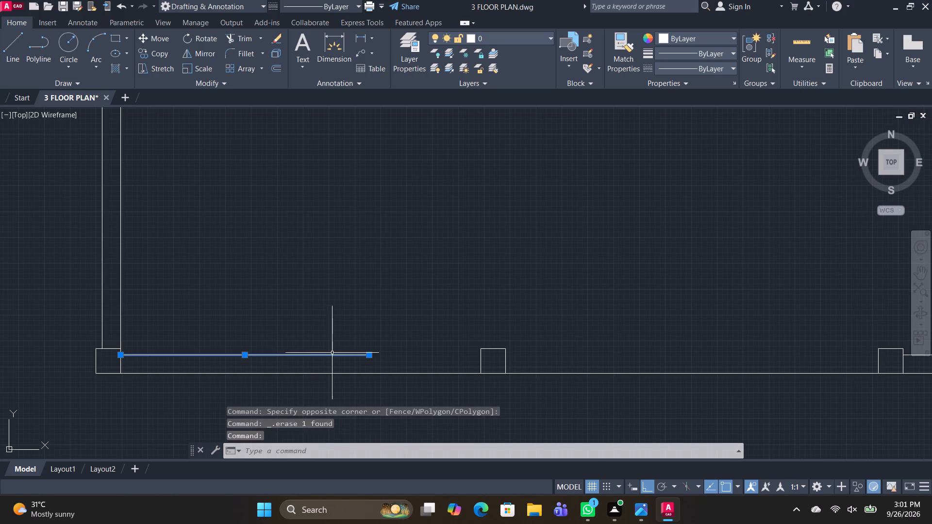
pyautogui.press('Delete')
pyautogui.scroll(-2, 345, 329)
pyautogui.scroll(2, 636, 335)
pyautogui.click(635, 345)
pyautogui.press('Delete')
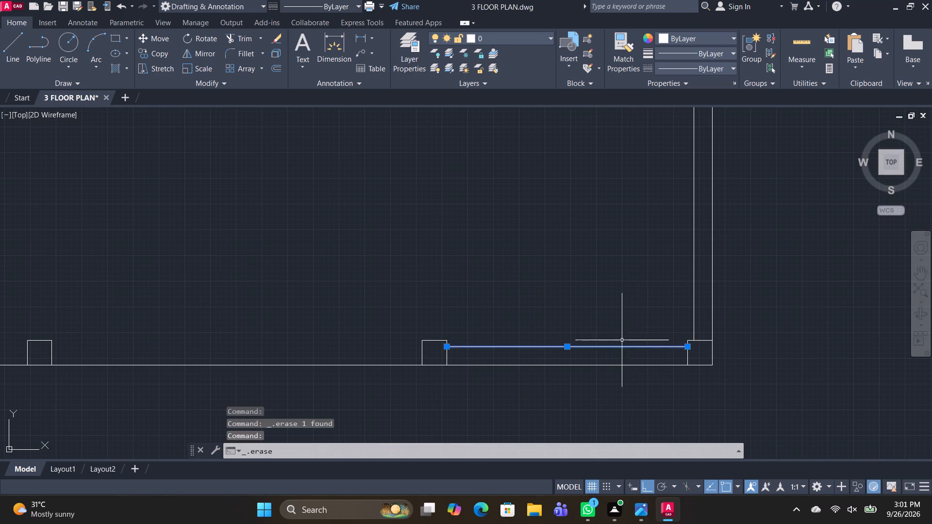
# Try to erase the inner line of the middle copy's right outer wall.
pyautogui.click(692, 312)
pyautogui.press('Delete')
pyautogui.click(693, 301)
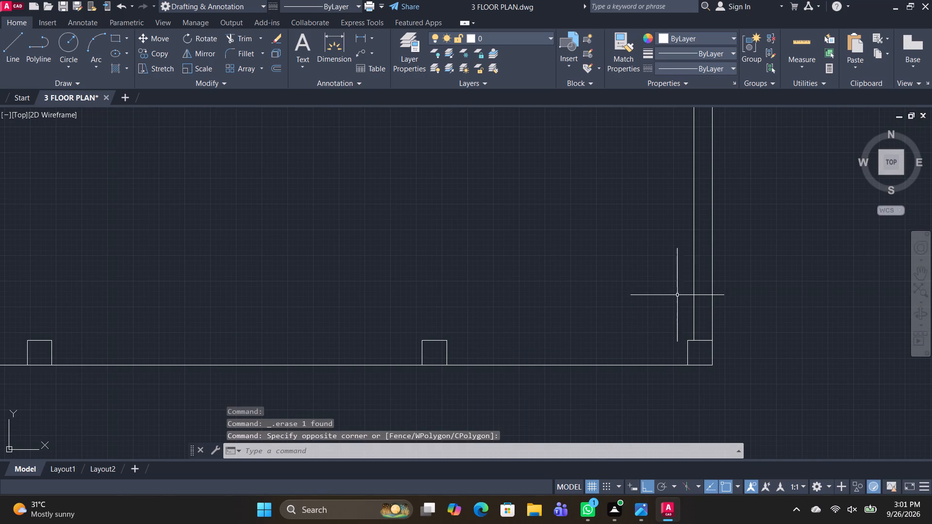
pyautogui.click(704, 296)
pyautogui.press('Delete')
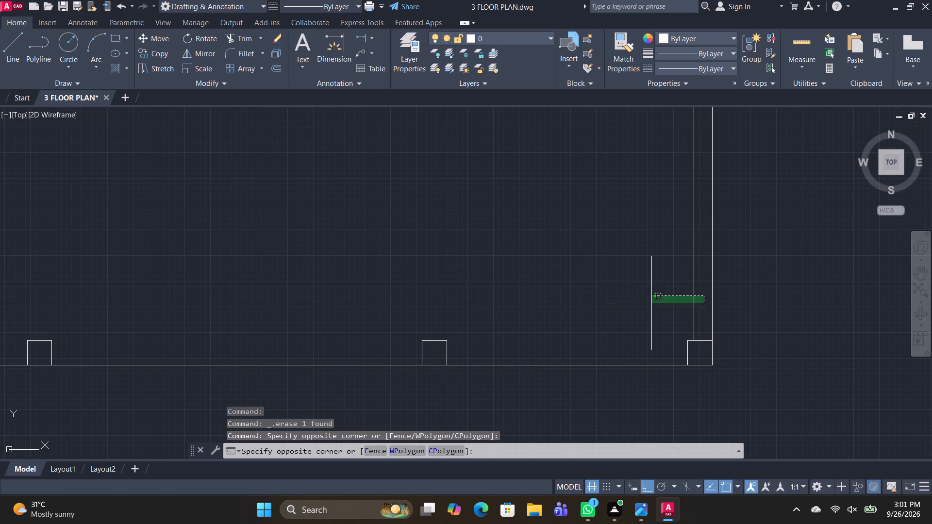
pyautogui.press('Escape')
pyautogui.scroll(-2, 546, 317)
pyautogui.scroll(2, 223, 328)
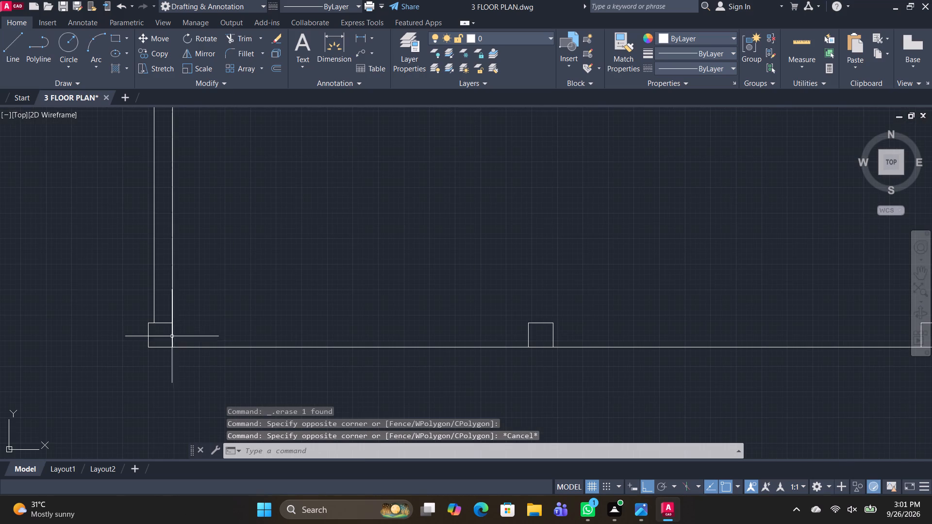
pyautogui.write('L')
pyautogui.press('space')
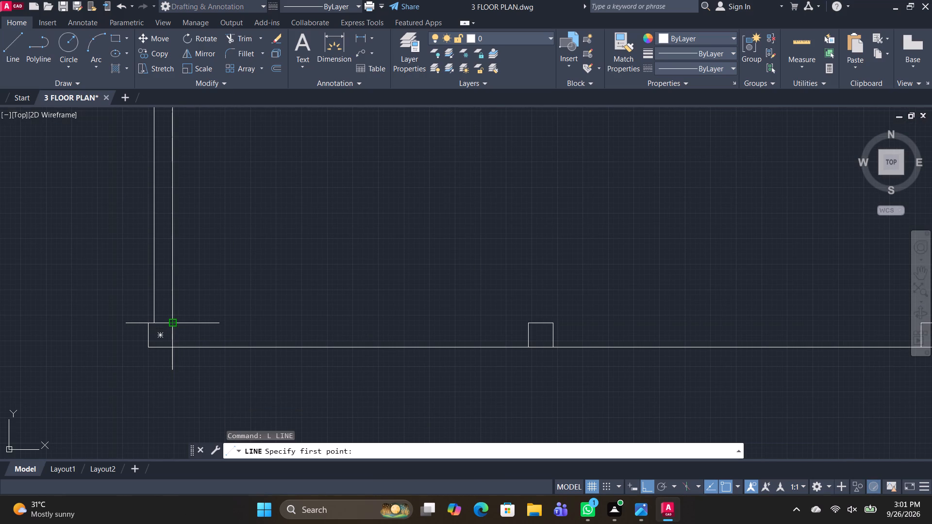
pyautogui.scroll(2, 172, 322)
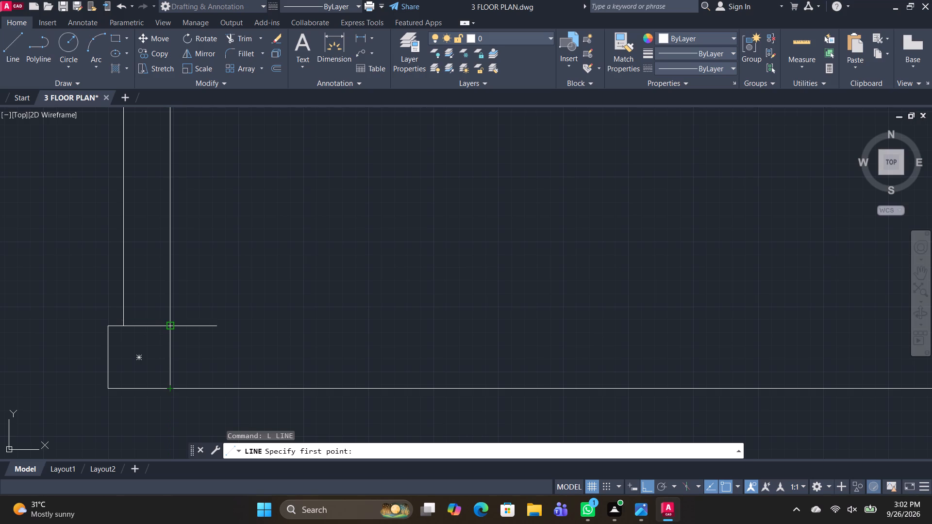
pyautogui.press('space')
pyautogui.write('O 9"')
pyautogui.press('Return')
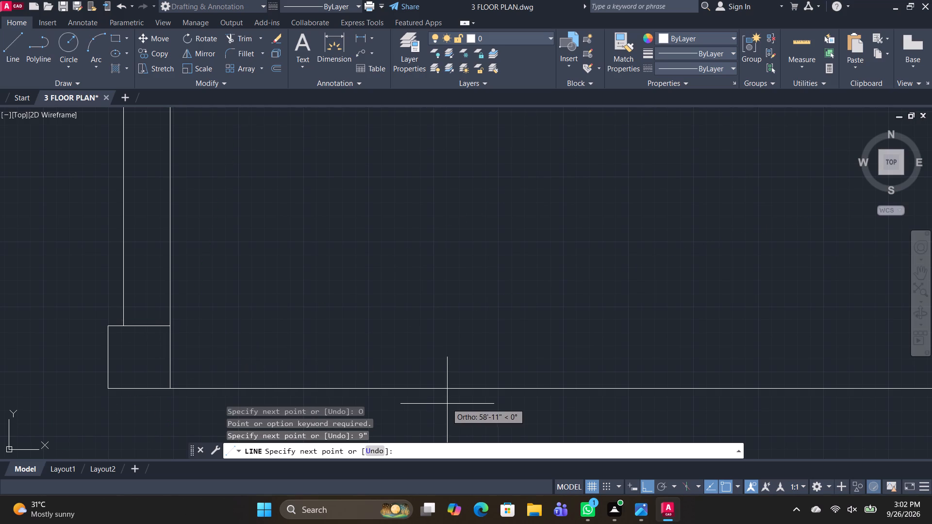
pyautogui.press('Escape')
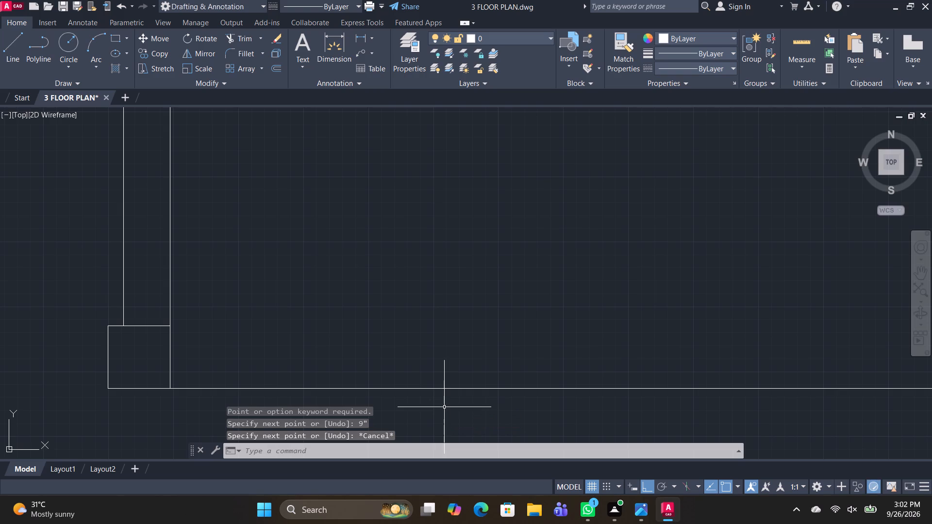
# Offset each segment of the middle copy's bottom outer wall line 9" inward to form the wall's inner face.
pyautogui.write('O')
pyautogui.press('space')
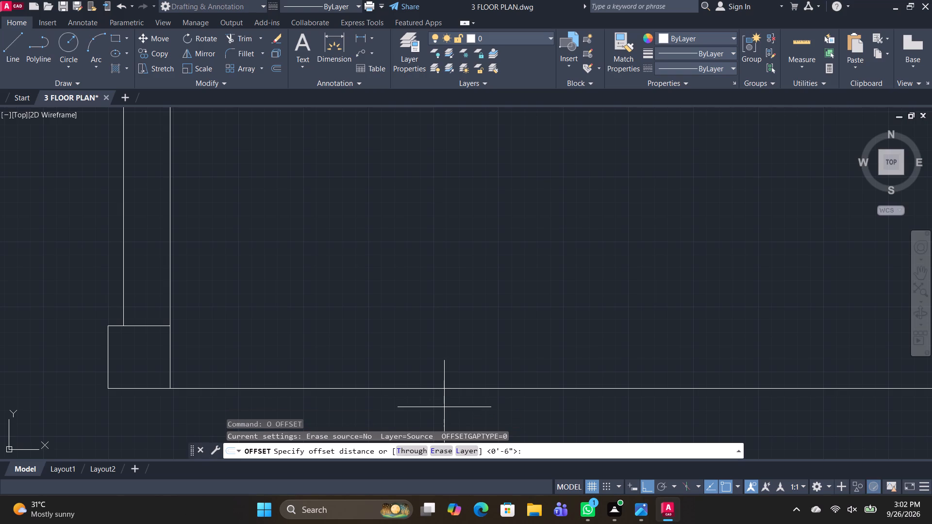
pyautogui.write('9"')
pyautogui.press('Return')
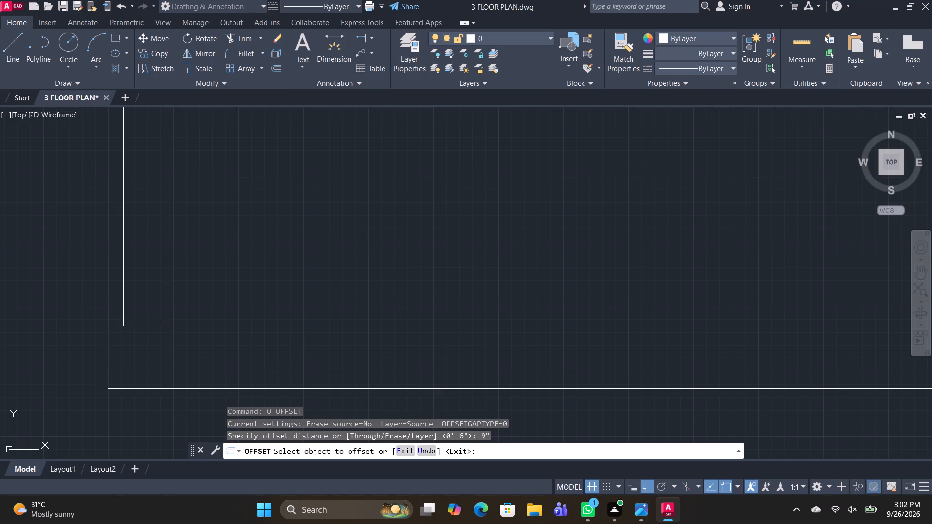
pyautogui.click(439, 389)
pyautogui.click(434, 333)
pyautogui.scroll(-2, 551, 354)
pyautogui.moveTo(652, 370); pyautogui.dragTo(448, 365, button='middle')
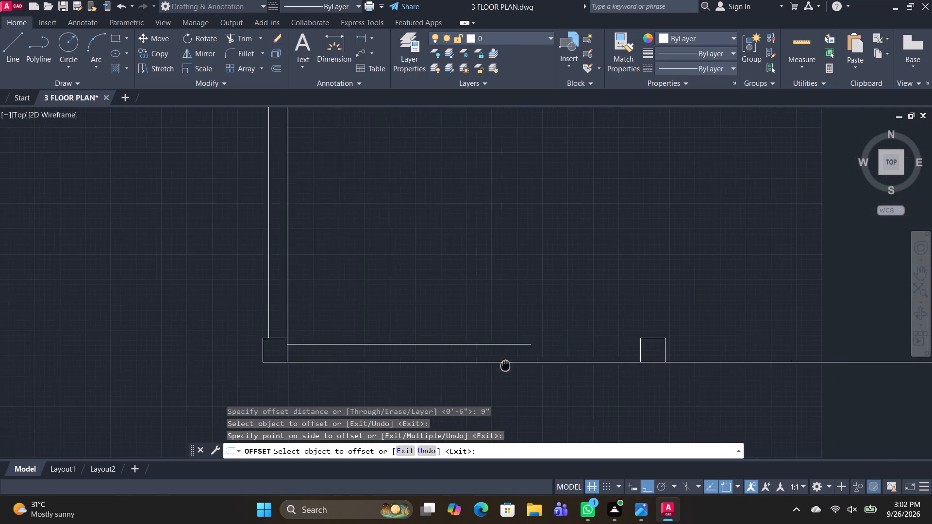
pyautogui.moveTo(448, 365); pyautogui.dragTo(399, 370, button='middle')
pyautogui.click(558, 368)
pyautogui.click(558, 343)
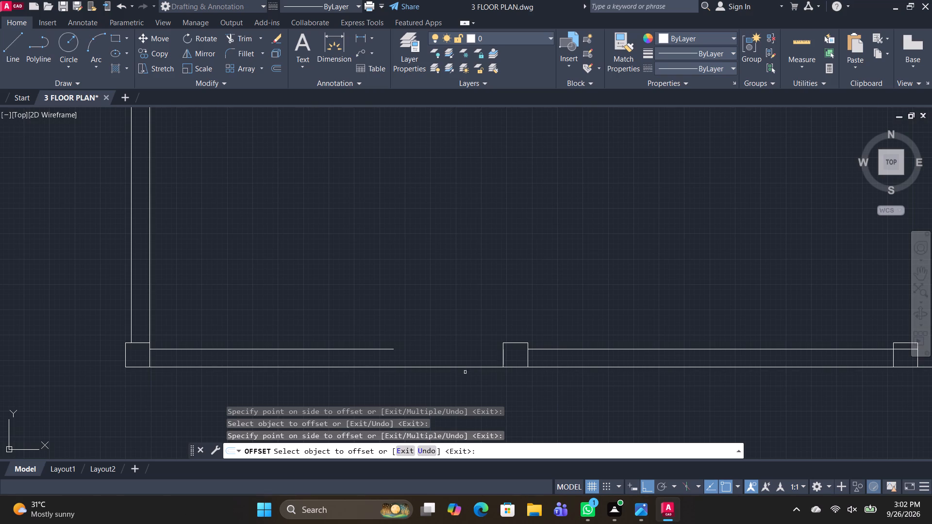
pyautogui.click(464, 366)
pyautogui.click(464, 344)
pyautogui.moveTo(631, 376); pyautogui.dragTo(165, 408, button='middle')
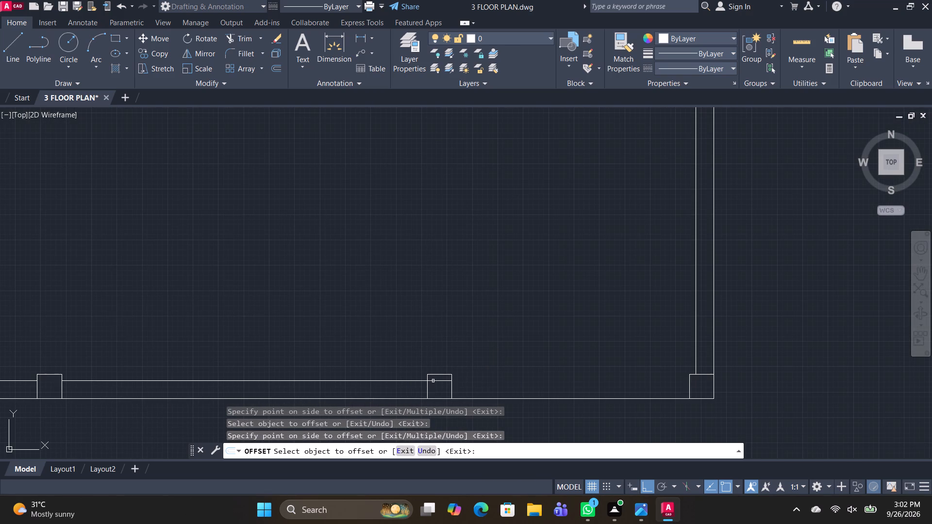
pyautogui.click(505, 399)
pyautogui.click(501, 368)
pyautogui.press('Escape')
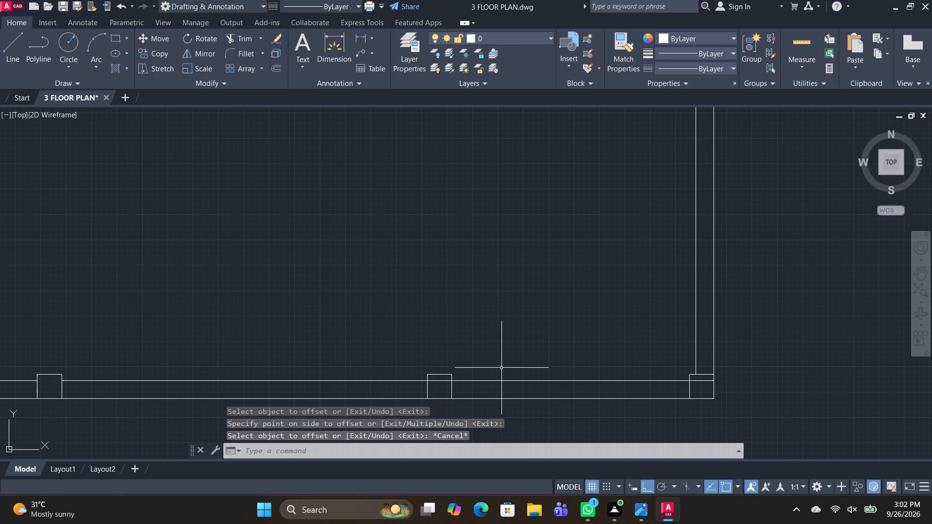
# Trim the new inner wall line out of the second intermediate column and the bottom-right corner column.
pyautogui.write('TR')
pyautogui.press('space')
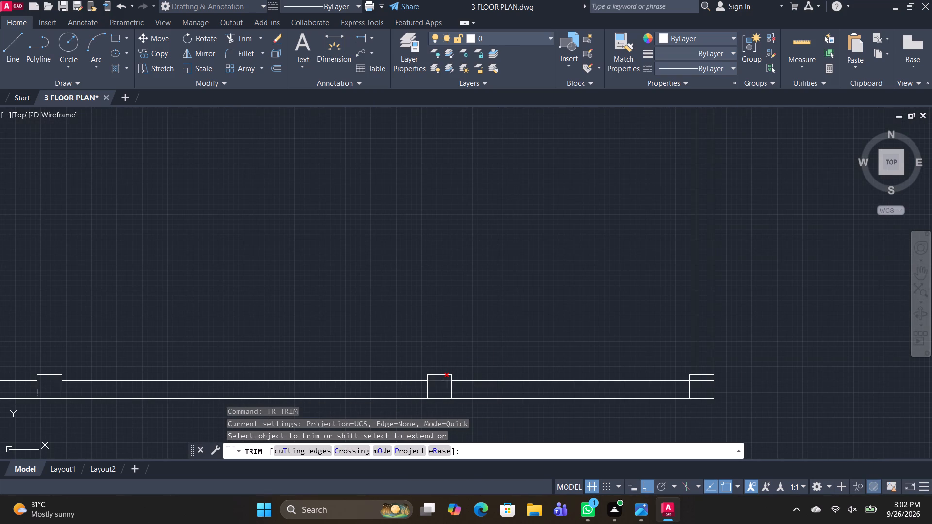
pyautogui.click(441, 380)
pyautogui.scroll(1, 695, 381)
pyautogui.click(694, 380)
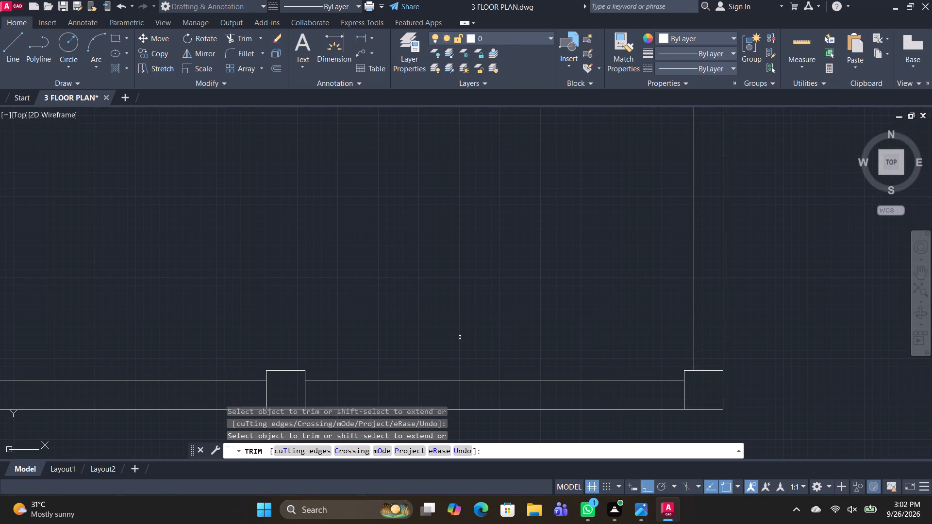
pyautogui.press('space')
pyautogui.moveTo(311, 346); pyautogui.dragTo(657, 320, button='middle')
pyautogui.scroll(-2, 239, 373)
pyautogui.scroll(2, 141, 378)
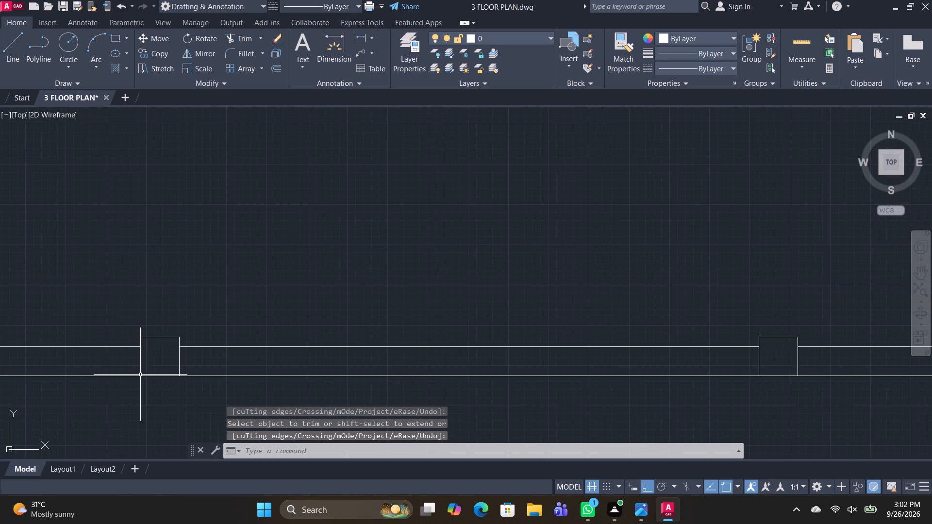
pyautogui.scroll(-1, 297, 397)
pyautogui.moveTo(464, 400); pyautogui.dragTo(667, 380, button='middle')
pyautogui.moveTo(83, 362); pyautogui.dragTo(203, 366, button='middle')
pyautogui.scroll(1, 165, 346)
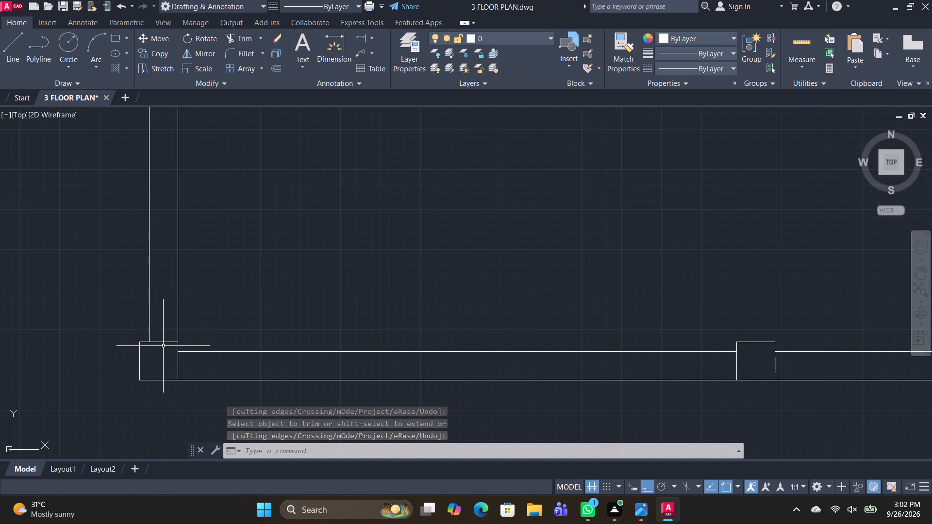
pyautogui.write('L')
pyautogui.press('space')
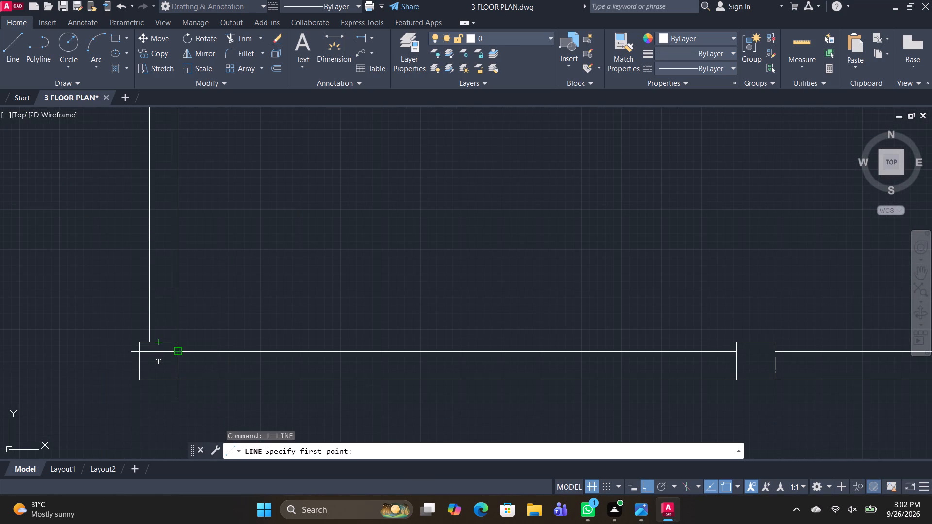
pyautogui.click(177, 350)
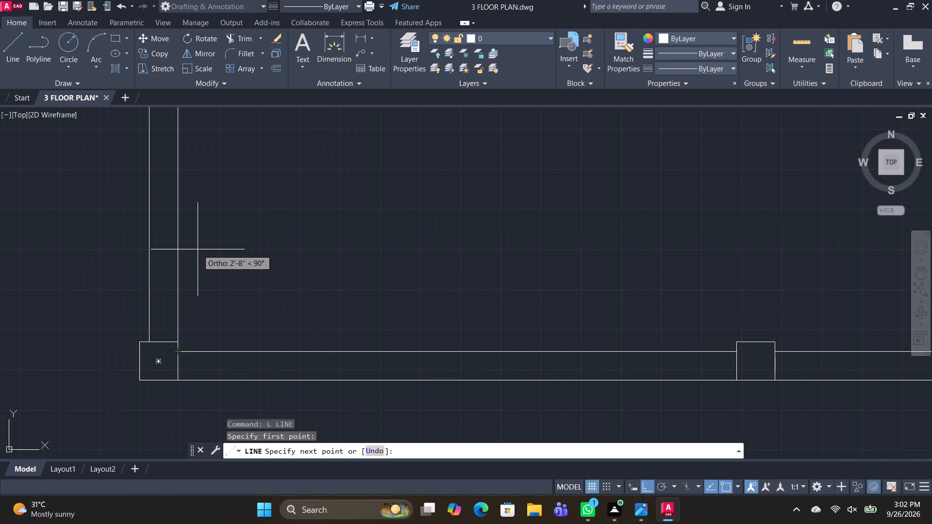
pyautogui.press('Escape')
# Draw a 20' vertical line upward from where the bottom wall's inner line meets the first intermediate column's left face.
pyautogui.write('L')
pyautogui.press('space')
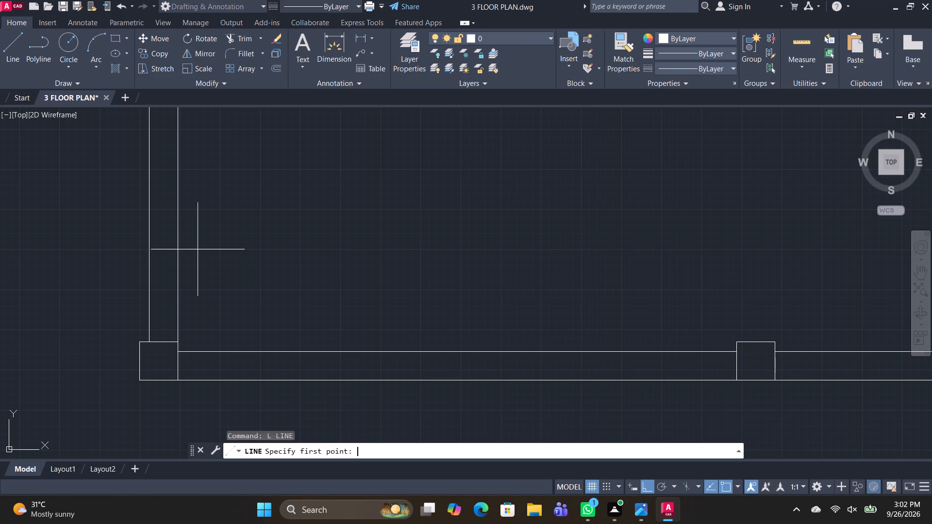
pyautogui.click(740, 350)
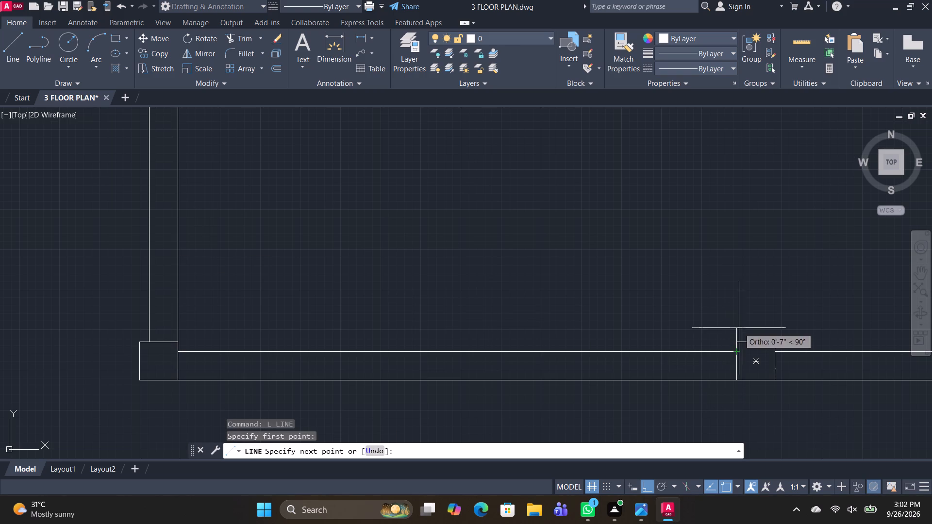
pyautogui.write("20'")
pyautogui.press('Return')
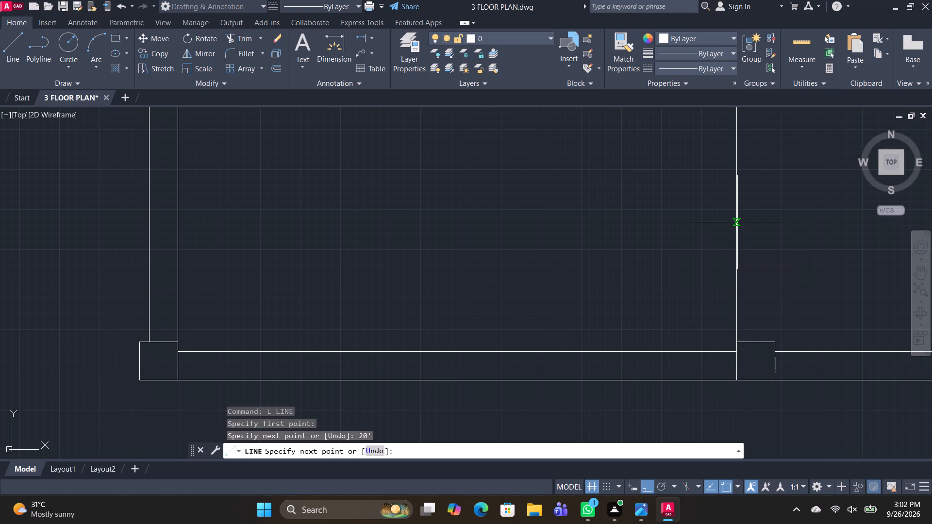
pyautogui.scroll(-2, 648, 257)
pyautogui.scroll(1, 643, 260)
pyautogui.moveTo(643, 260); pyautogui.dragTo(635, 436, button='middle')
pyautogui.scroll(-3, 591, 377)
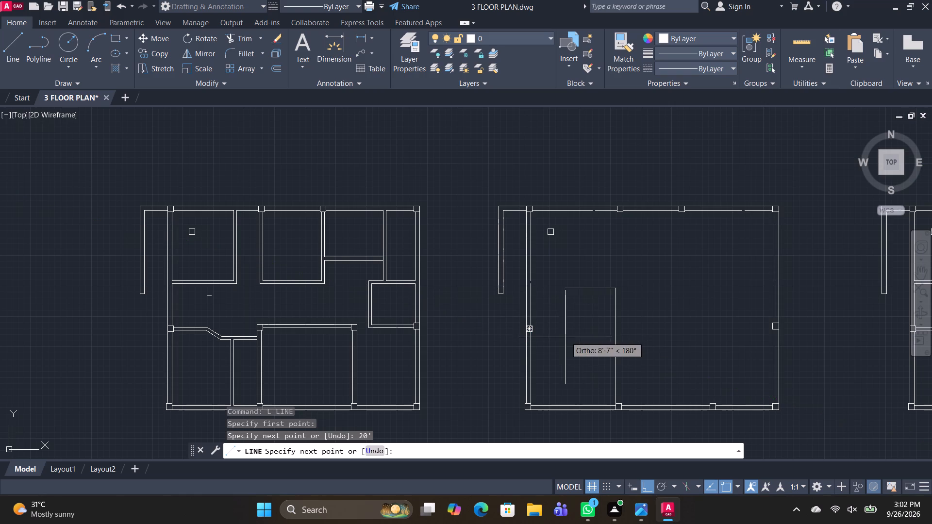
pyautogui.scroll(1, 550, 307)
pyautogui.press('space')
pyautogui.scroll(-1, 579, 339)
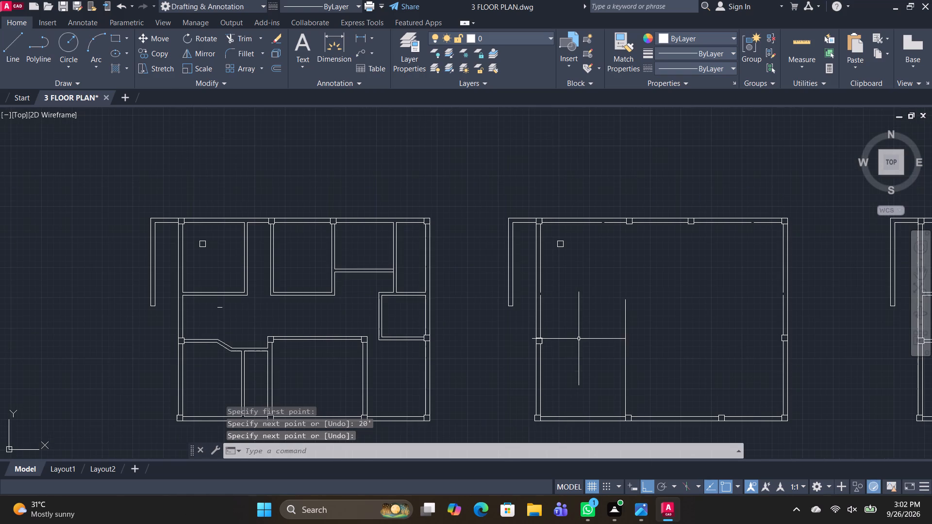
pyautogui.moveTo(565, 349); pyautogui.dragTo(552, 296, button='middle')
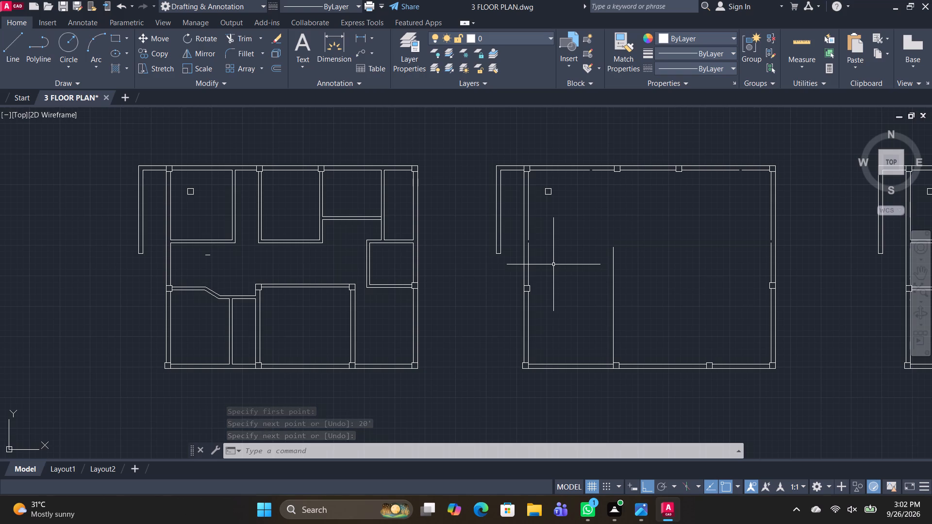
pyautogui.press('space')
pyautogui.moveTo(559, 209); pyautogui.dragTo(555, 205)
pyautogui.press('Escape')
# Erase the small free-standing square near the middle copy's upper-left corner and the column midway along its left wall.
pyautogui.click(560, 202)
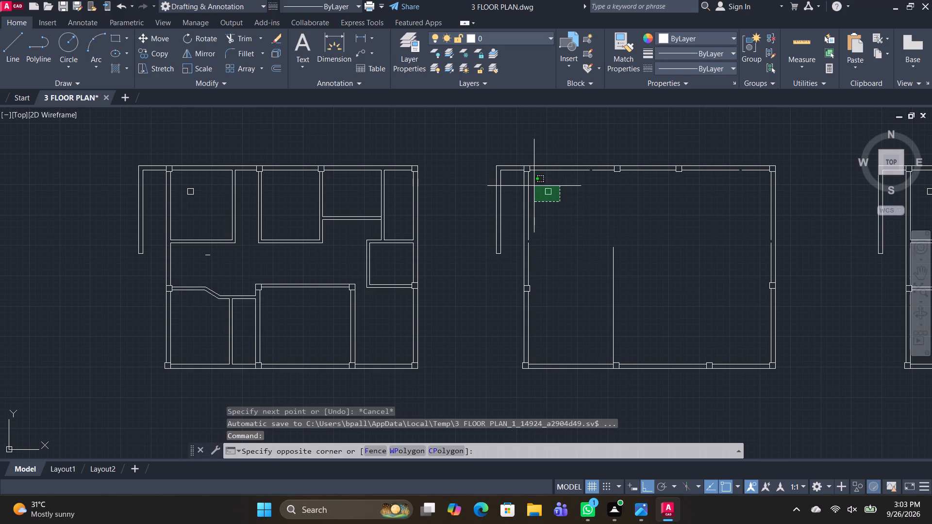
pyautogui.click(533, 185)
pyautogui.press('Delete')
pyautogui.scroll(3, 528, 287)
pyautogui.click(527, 290)
pyautogui.press('Delete')
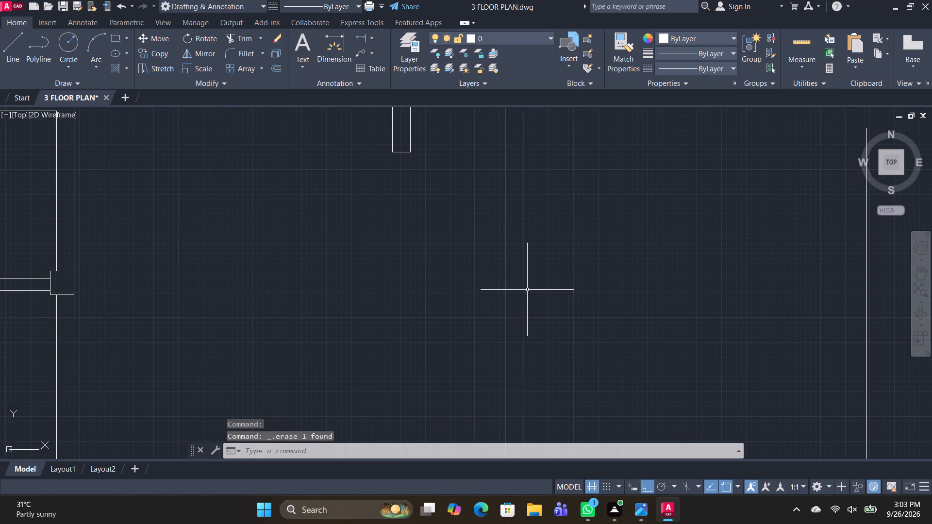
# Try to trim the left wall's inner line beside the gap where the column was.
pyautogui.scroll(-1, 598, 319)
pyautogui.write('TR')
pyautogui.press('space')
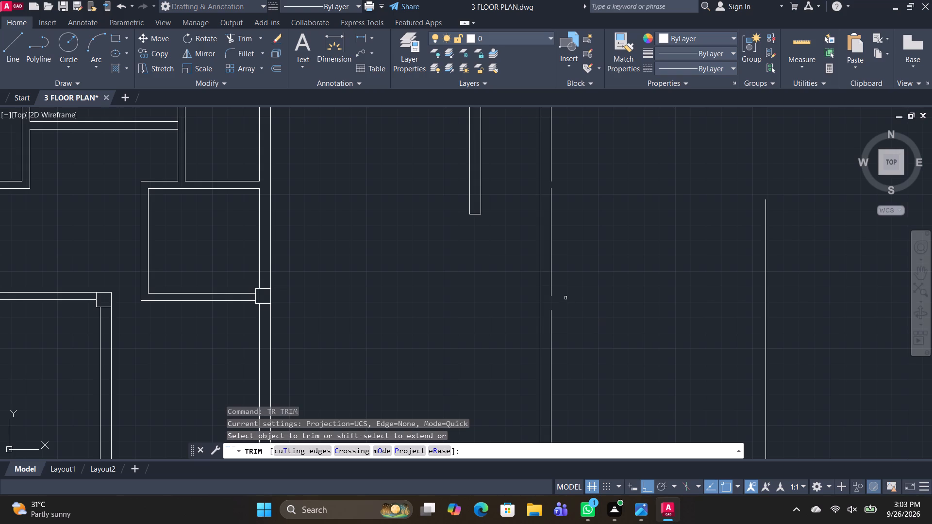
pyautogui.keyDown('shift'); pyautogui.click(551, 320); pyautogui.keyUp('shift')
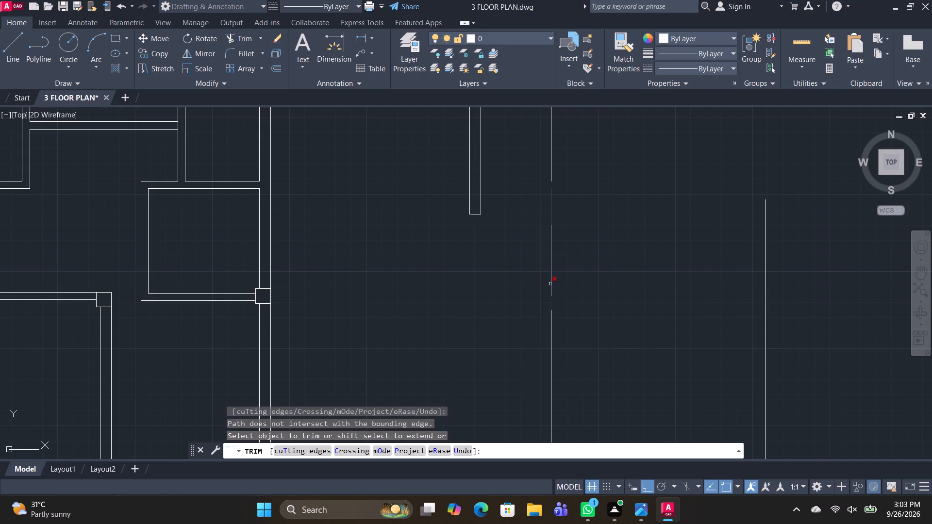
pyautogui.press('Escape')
# Join all broken segments of the middle copy's left wall inner line into one continuous line.
pyautogui.click(575, 333)
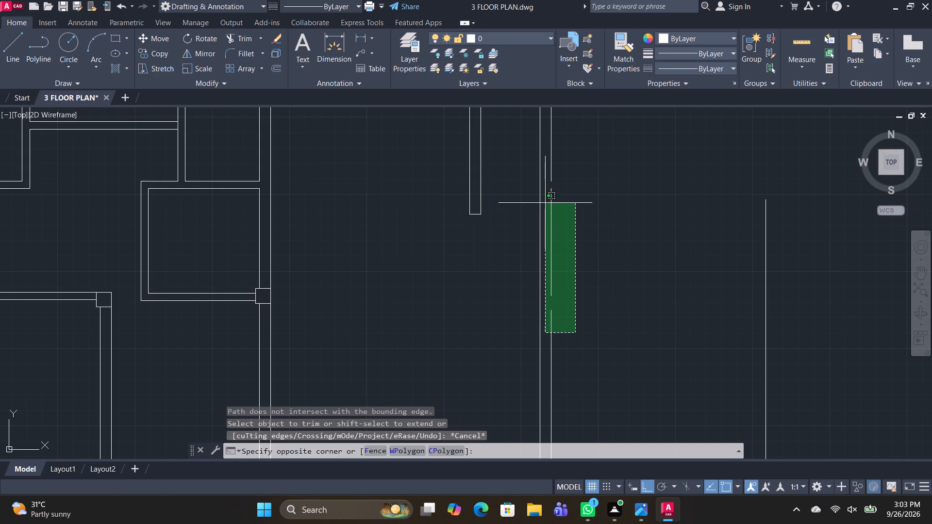
pyautogui.click(545, 183)
pyautogui.write('J')
pyautogui.press('space')
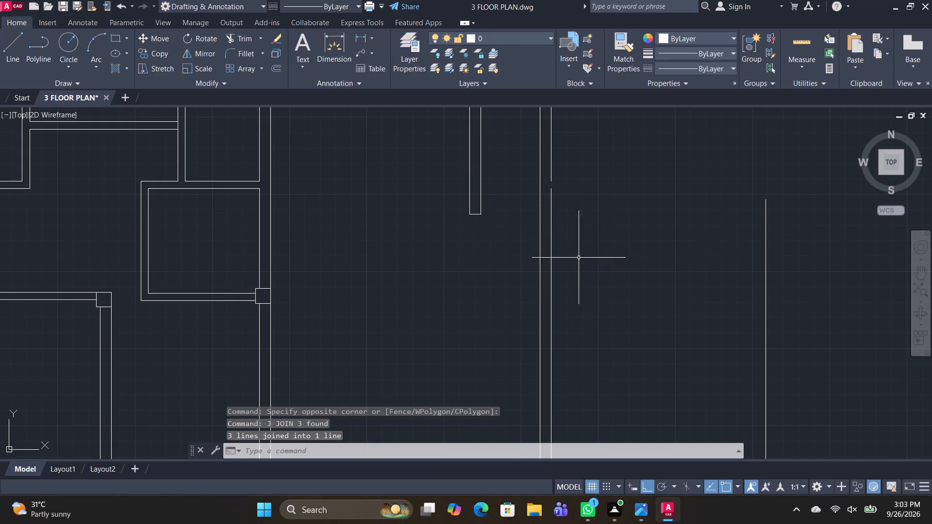
pyautogui.moveTo(565, 215); pyautogui.dragTo(552, 201)
pyautogui.click(545, 171)
pyautogui.press('j')
pyautogui.press('space')
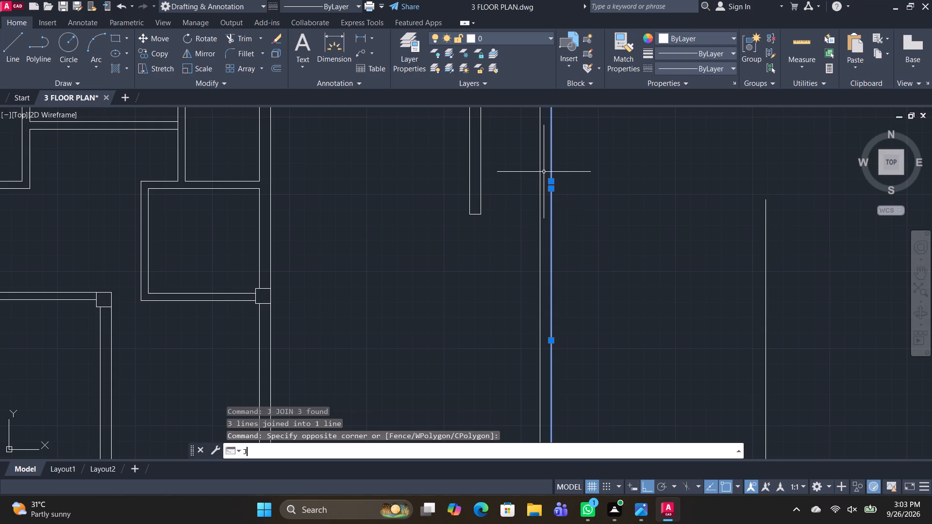
# Join the two inner-line segments of the top wall between the upper-left column and the next column.
pyautogui.scroll(-2, 606, 286)
pyautogui.moveTo(614, 286); pyautogui.dragTo(545, 292, button='middle')
pyautogui.scroll(1, 574, 194)
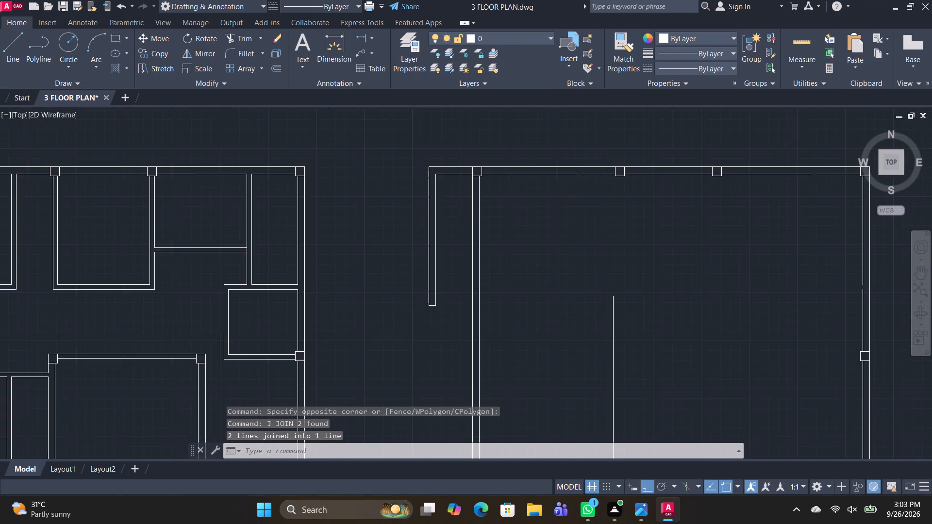
pyautogui.scroll(1, 574, 194)
pyautogui.click(598, 163)
pyautogui.click(563, 163)
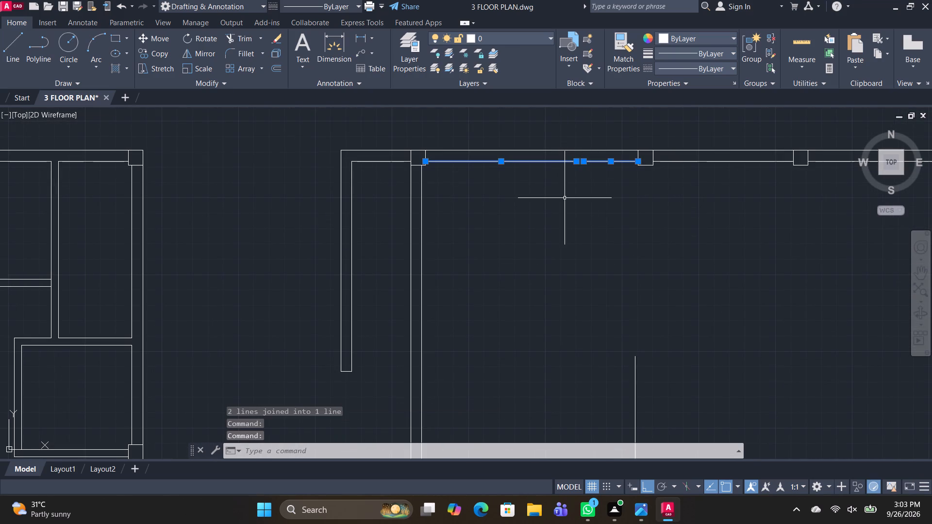
pyautogui.write('J')
pyautogui.press('space')
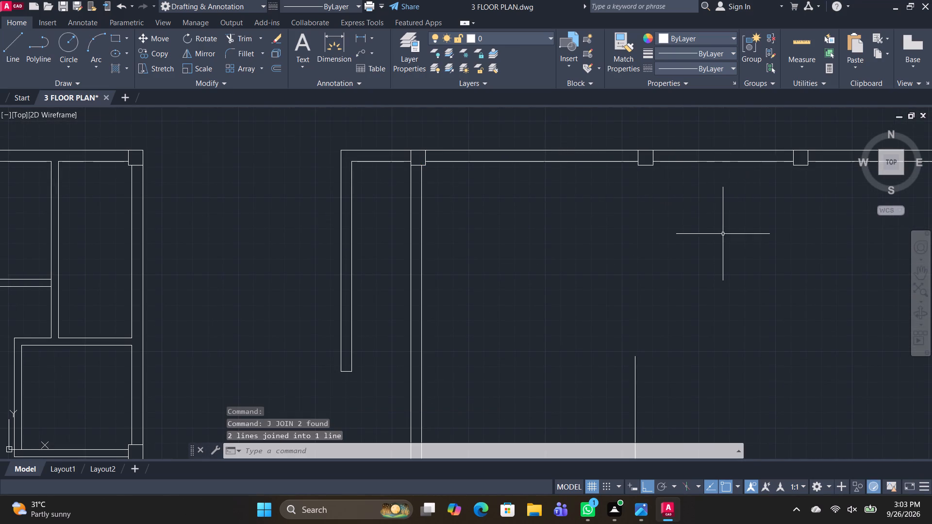
# Join the two inner-line segments of the middle copy's right wall between its upper-right corner column and the column below.
pyautogui.scroll(-2, 720, 240)
pyautogui.moveTo(688, 286); pyautogui.dragTo(653, 261, button='middle')
pyautogui.scroll(1, 790, 274)
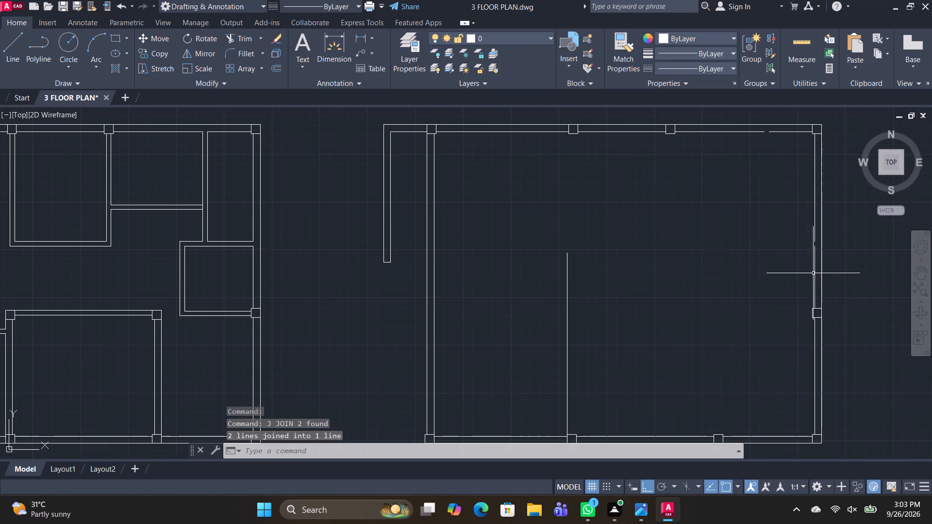
pyautogui.click(815, 272)
pyautogui.click(815, 231)
pyautogui.write('J')
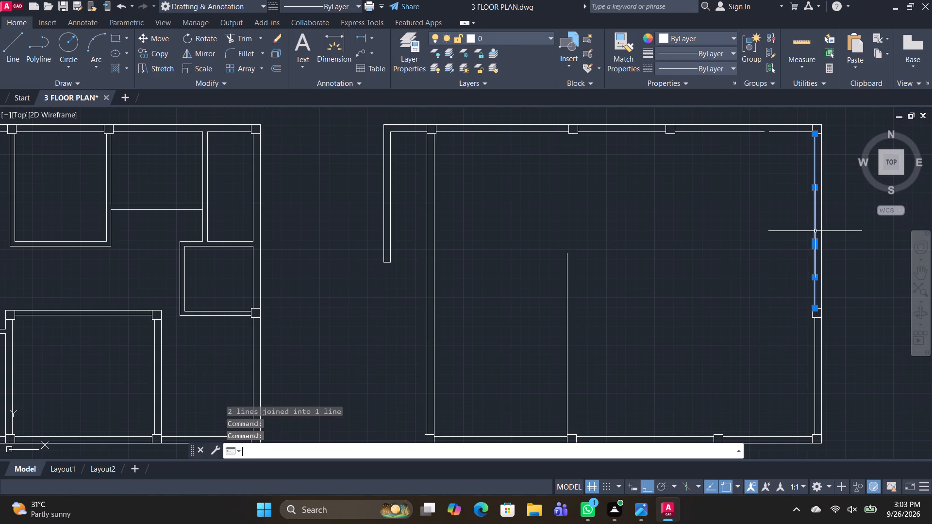
pyautogui.press('space')
# Draw a horizontal line from the top end of the interior vertical line to the left wall's inner line.
pyautogui.moveTo(674, 314); pyautogui.dragTo(674, 302, button='middle')
pyautogui.write('L')
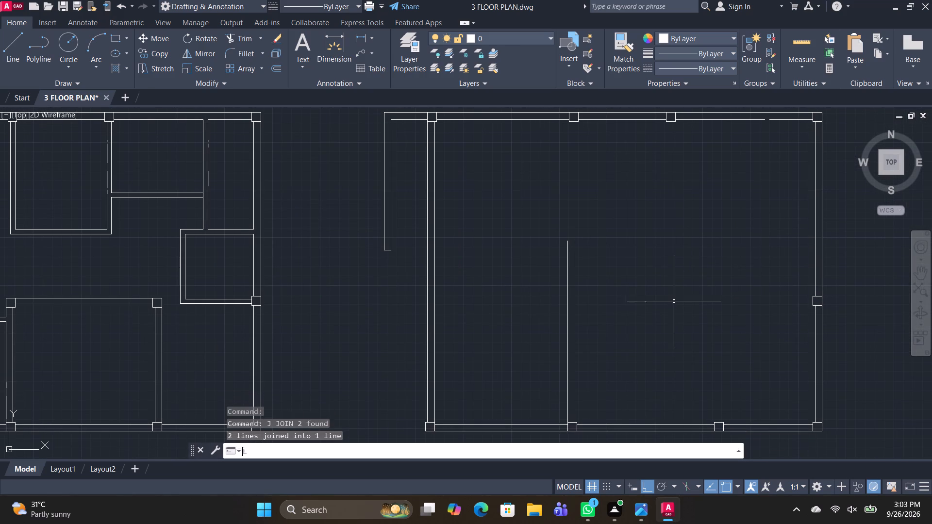
pyautogui.press('space')
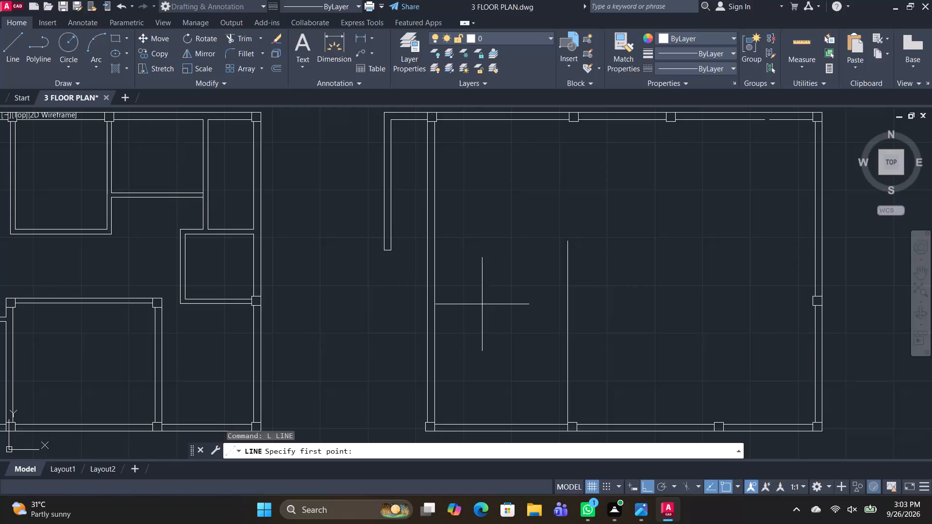
pyautogui.click(565, 244)
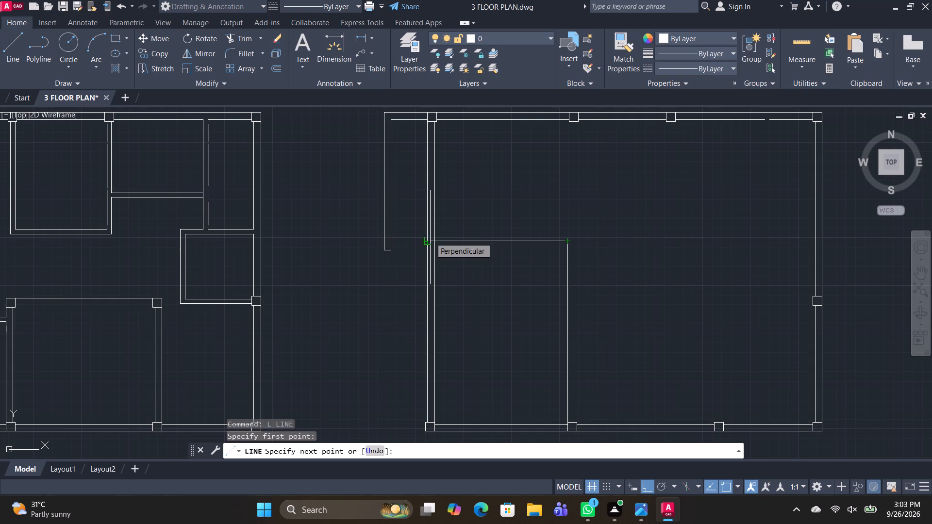
pyautogui.scroll(3, 430, 237)
pyautogui.click(437, 252)
pyautogui.press('space')
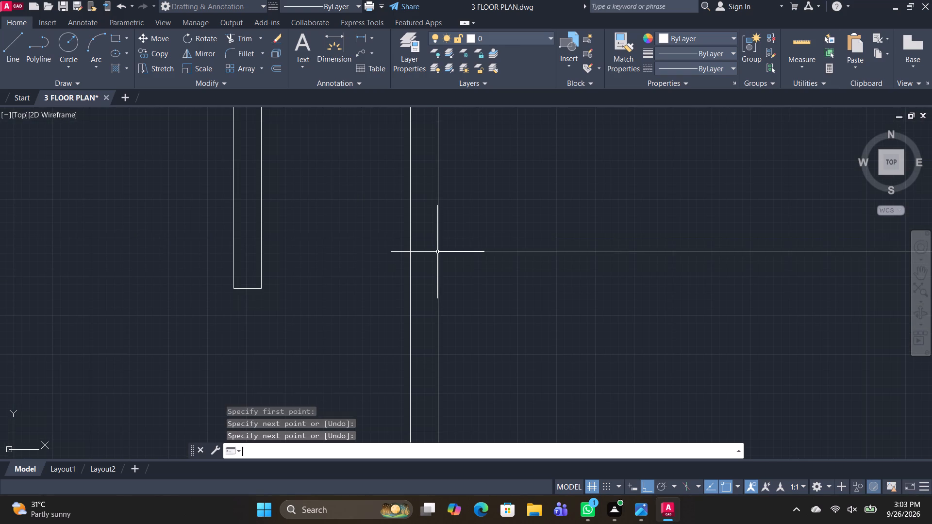
# Offset the new horizontal interior line upward by 6".
pyautogui.scroll(-2, 449, 292)
pyautogui.write('O')
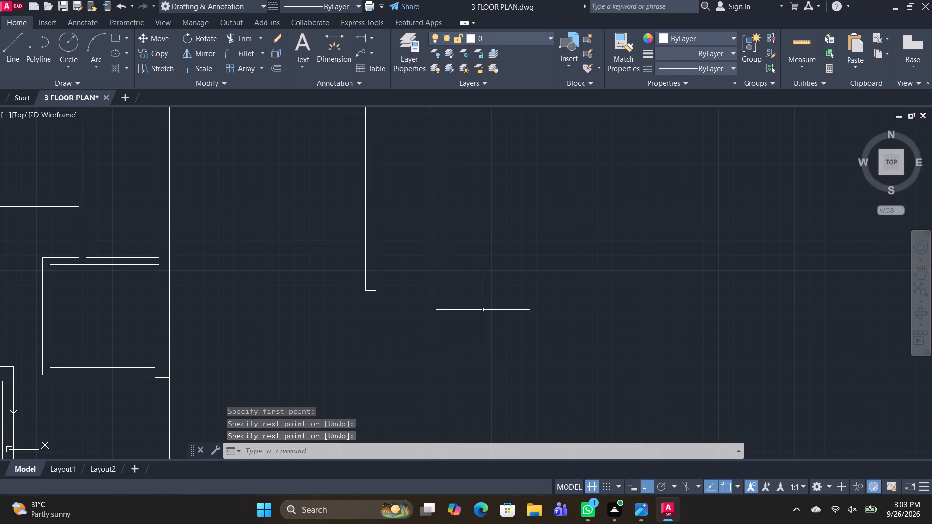
pyautogui.press('space')
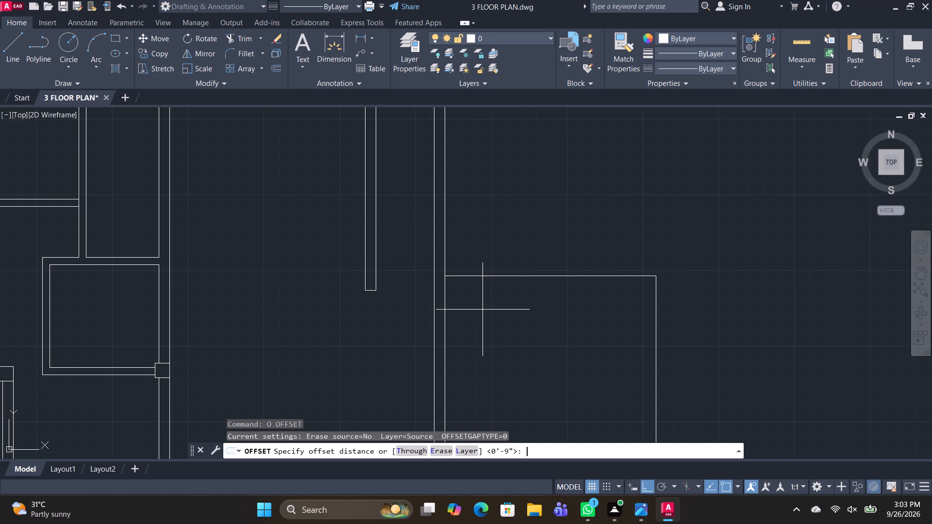
pyautogui.write('6"')
pyautogui.press('Return')
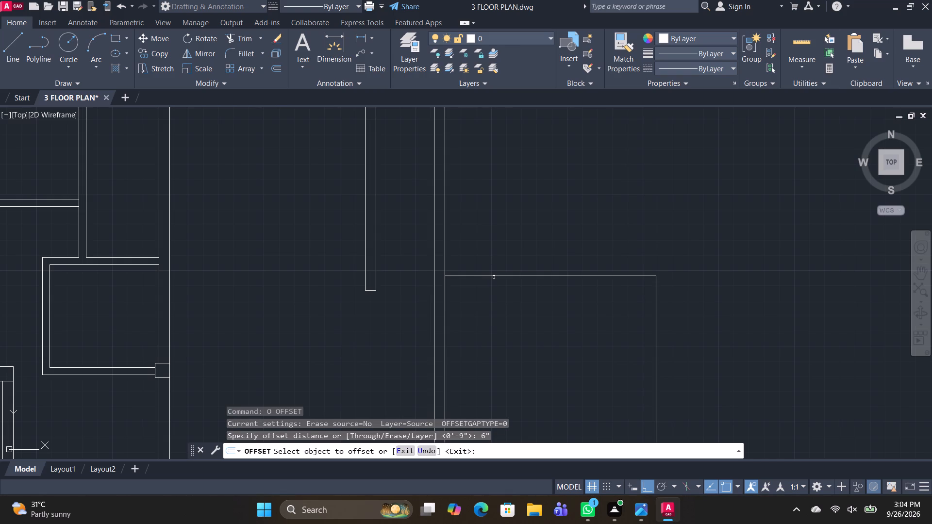
pyautogui.click(494, 277)
pyautogui.click(493, 239)
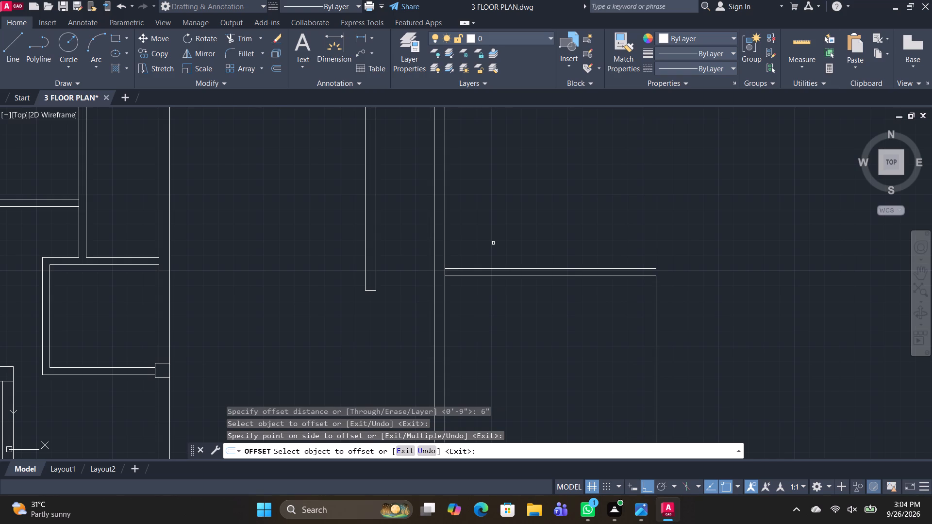
pyautogui.press('space')
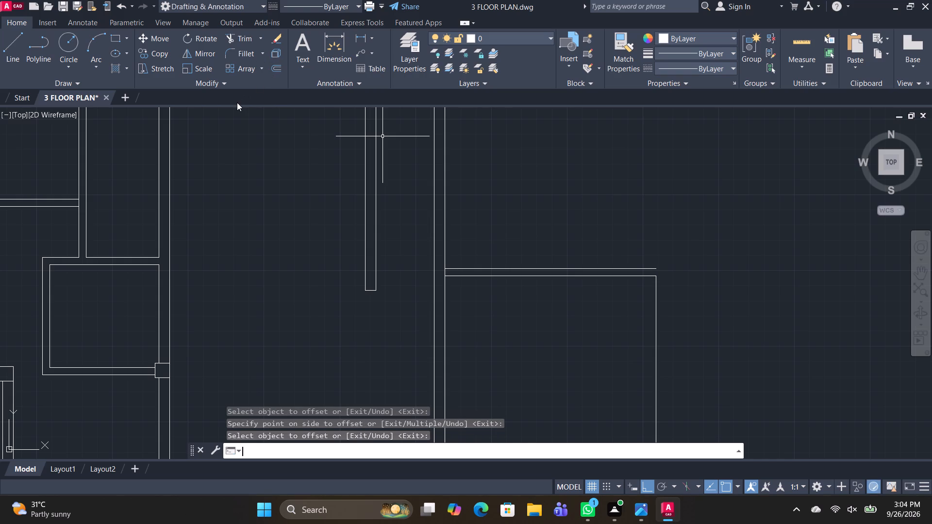
# Offset the interior vertical line 6" outward, away from the room enclosed beside the left wall.
pyautogui.press('space')
pyautogui.press('space')
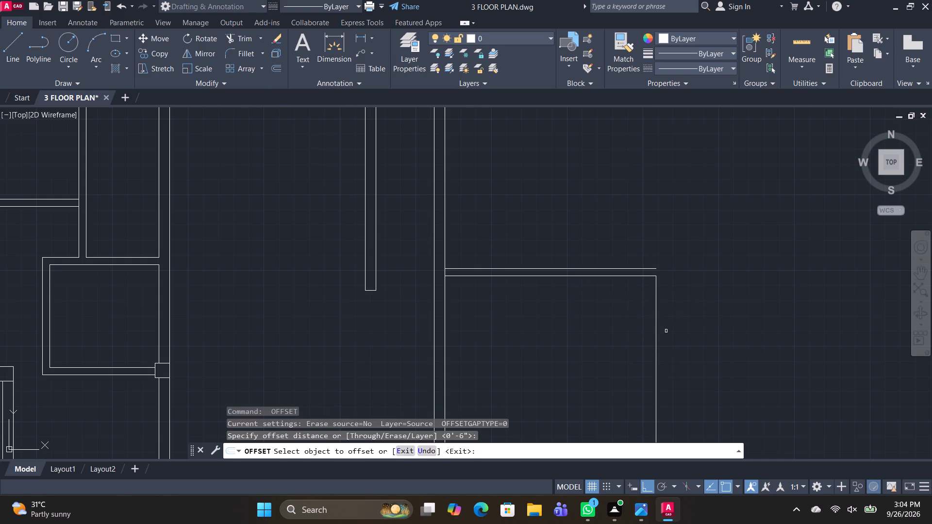
pyautogui.click(656, 331)
pyautogui.click(682, 331)
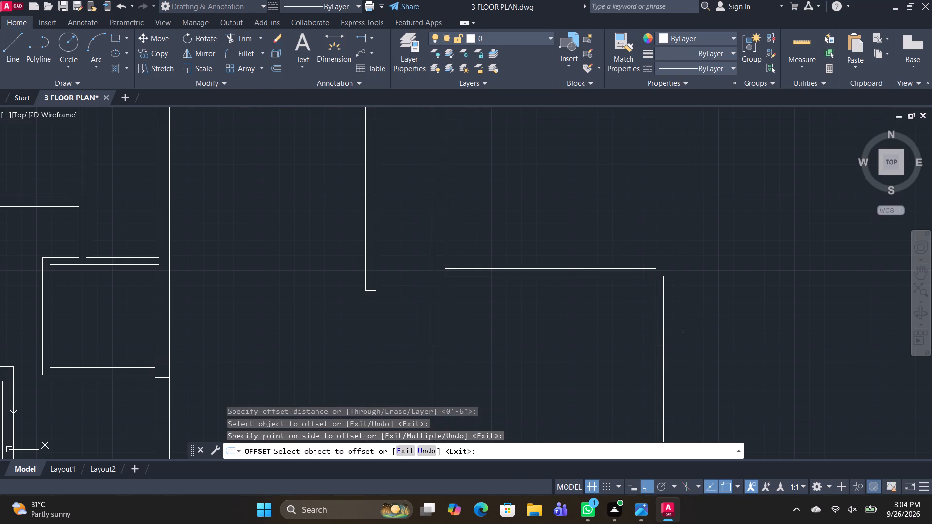
pyautogui.press('`')
pyautogui.press('Escape')
pyautogui.press('`')
pyautogui.press('Escape')
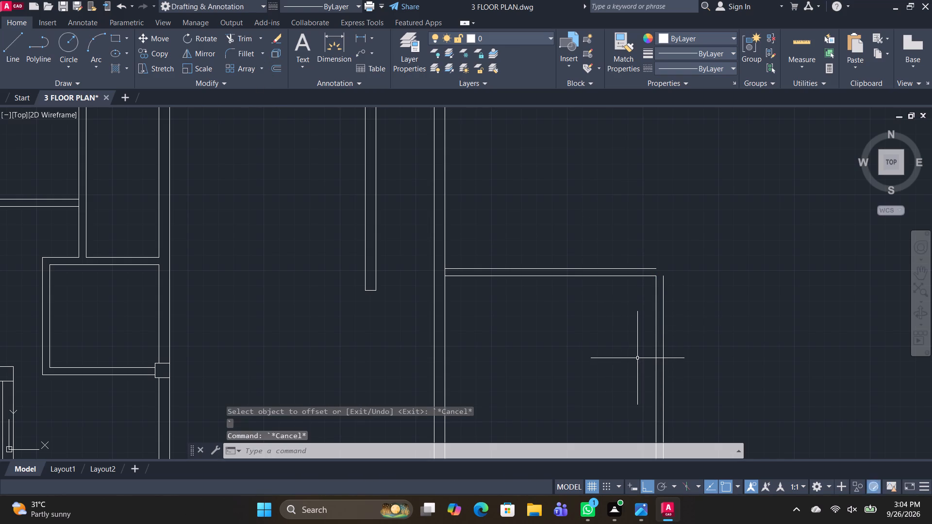
pyautogui.press('Escape')
# Trim the left wall's inner line between the two horizontal partition lines to open the wall junction.
pyautogui.write('TR')
pyautogui.press('space')
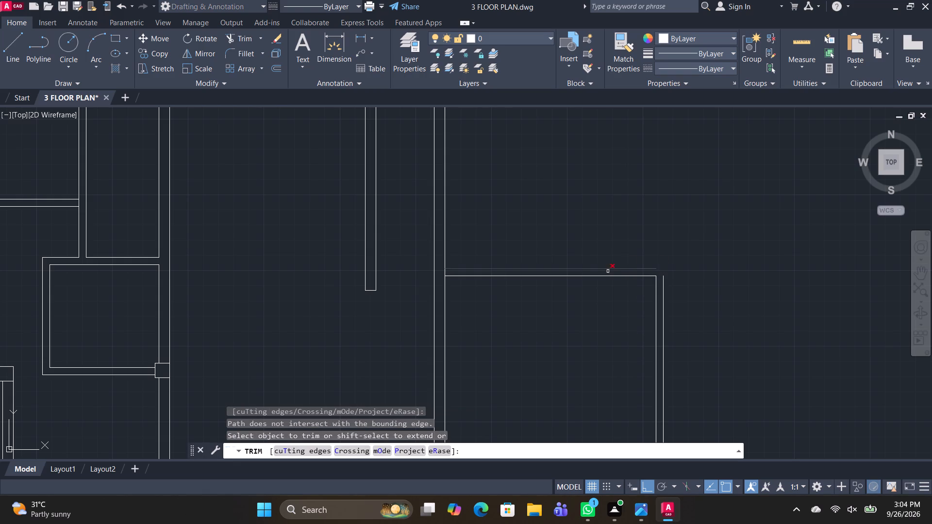
pyautogui.click(445, 273)
pyautogui.press('Escape')
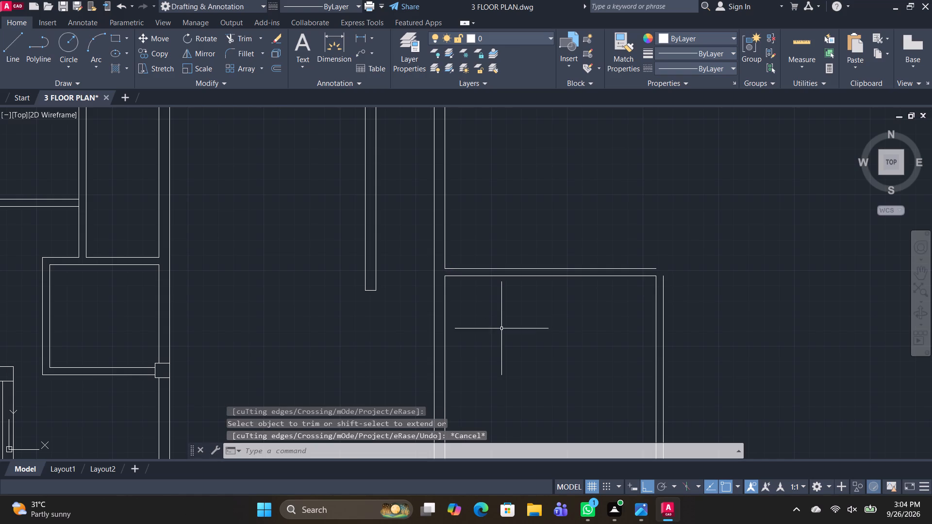
# Draw a short vertical line extending the room's outer vertical partition line upward past the corner.
pyautogui.write('L')
pyautogui.press('space')
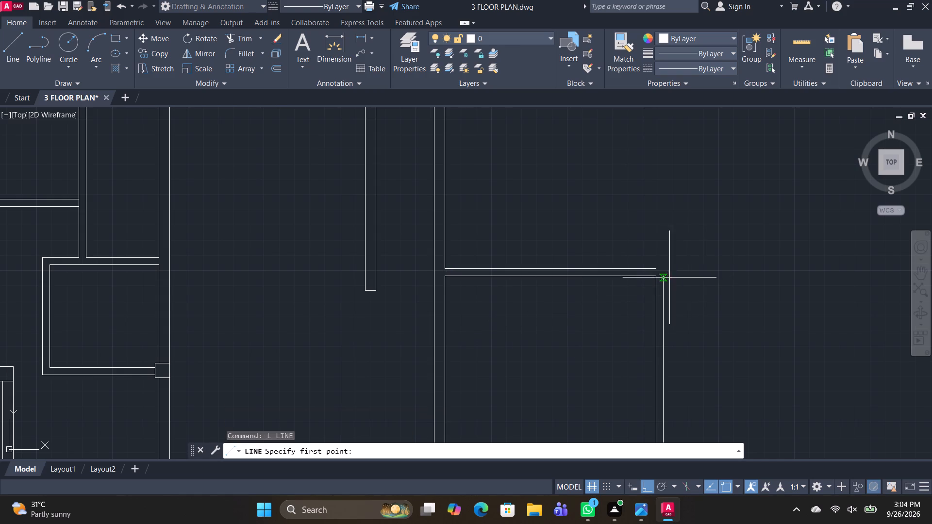
pyautogui.click(662, 275)
pyautogui.scroll(2, 662, 273)
pyautogui.click(657, 246)
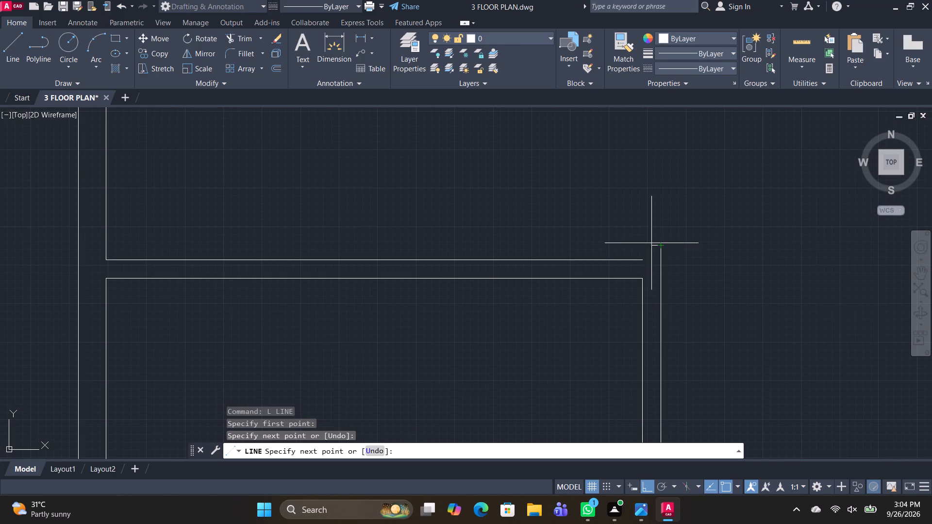
pyautogui.press('space')
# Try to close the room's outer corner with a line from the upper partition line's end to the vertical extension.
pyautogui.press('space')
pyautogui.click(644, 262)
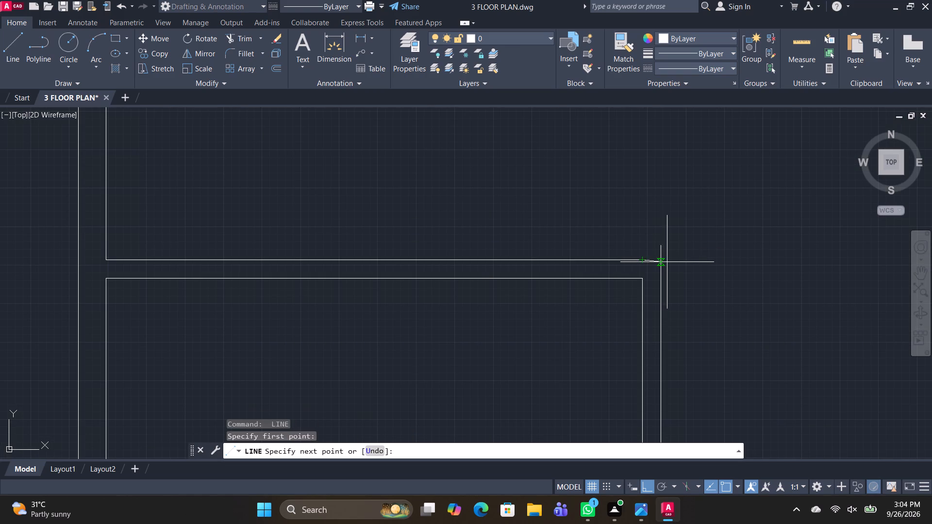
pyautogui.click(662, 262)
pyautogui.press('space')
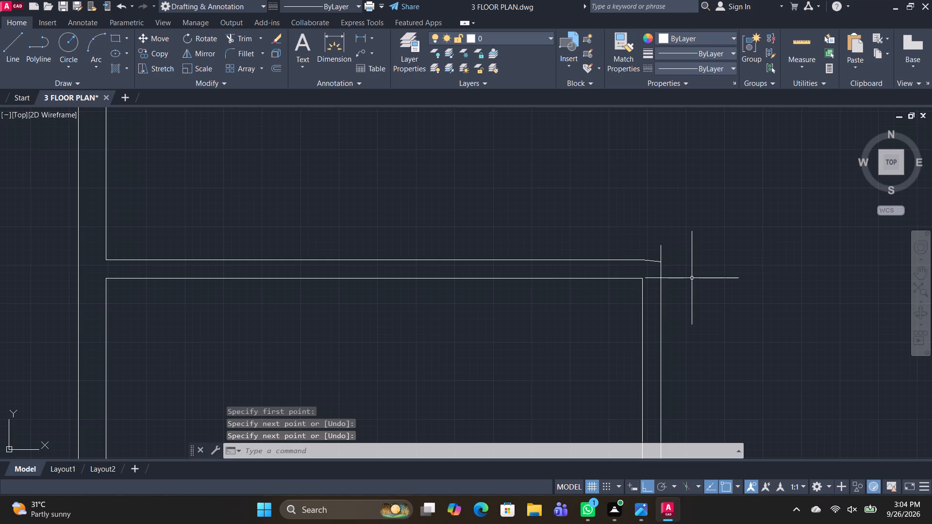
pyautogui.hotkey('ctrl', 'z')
# Draw a horizontal line from the upper partition line's end, running past the vertical extension at the outer corner.
pyautogui.write('L')
pyautogui.press('space')
pyautogui.scroll(2, 637, 259)
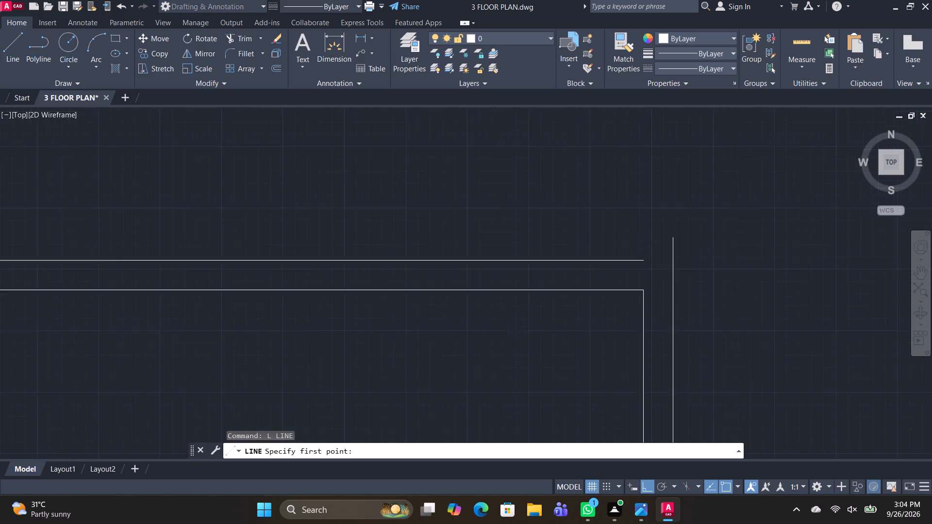
pyautogui.click(644, 264)
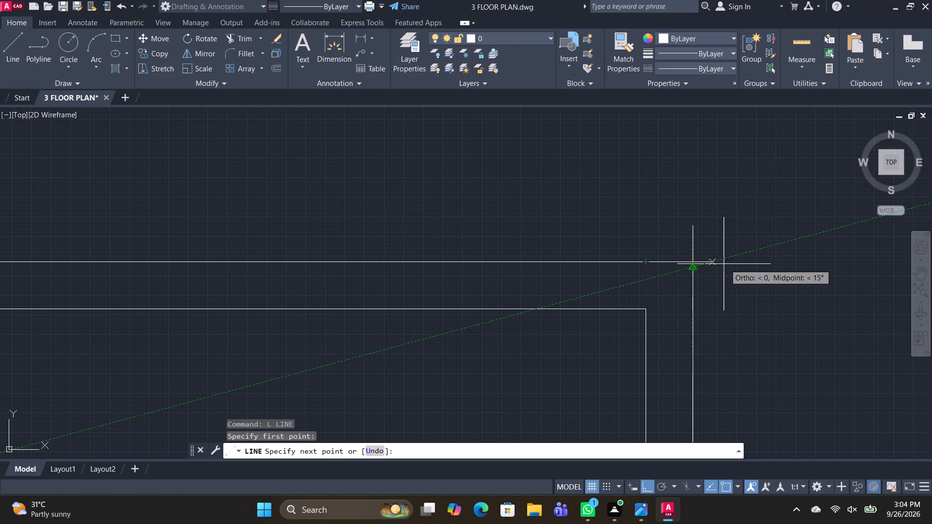
pyautogui.click(776, 265)
pyautogui.press('space')
# Trim the overshooting horizontal and vertical line ends at the room's outer corner.
pyautogui.write('TR')
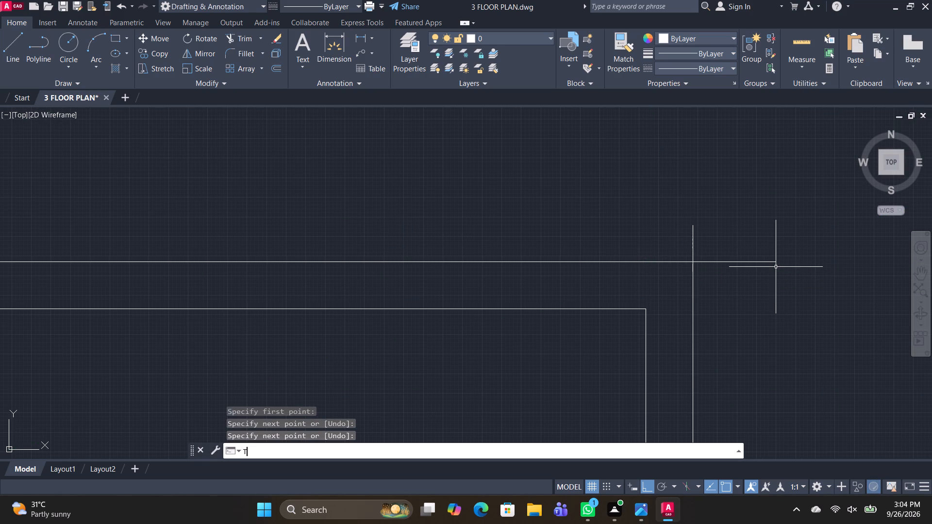
pyautogui.press('space')
pyautogui.moveTo(770, 295); pyautogui.dragTo(672, 233)
pyautogui.scroll(-3, 682, 336)
pyautogui.scroll(-2, 509, 423)
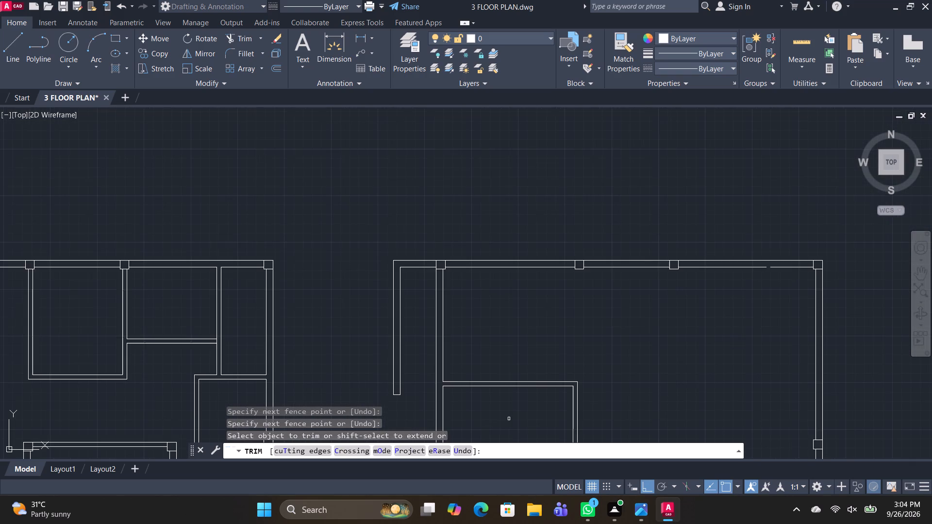
pyautogui.moveTo(552, 382); pyautogui.dragTo(456, 217, button='middle')
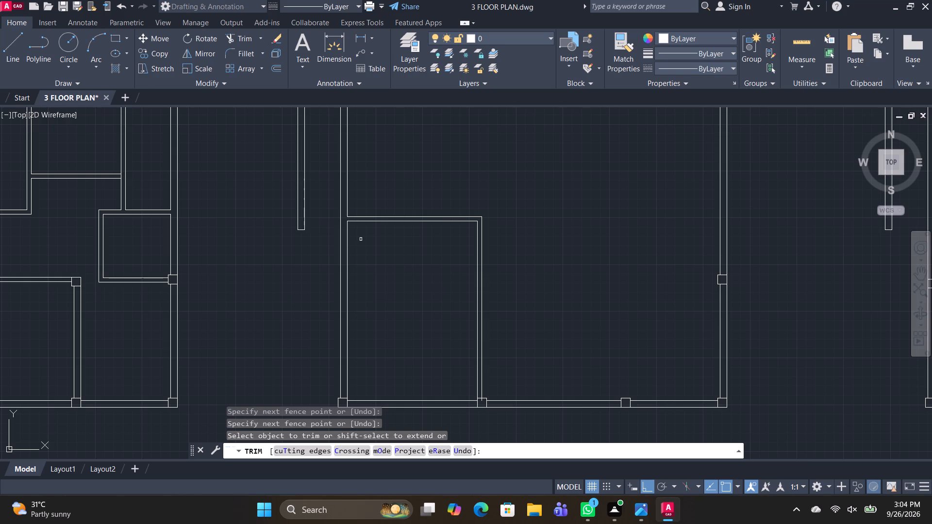
pyautogui.scroll(1, 361, 239)
pyautogui.moveTo(415, 248); pyautogui.dragTo(382, 220, button='middle')
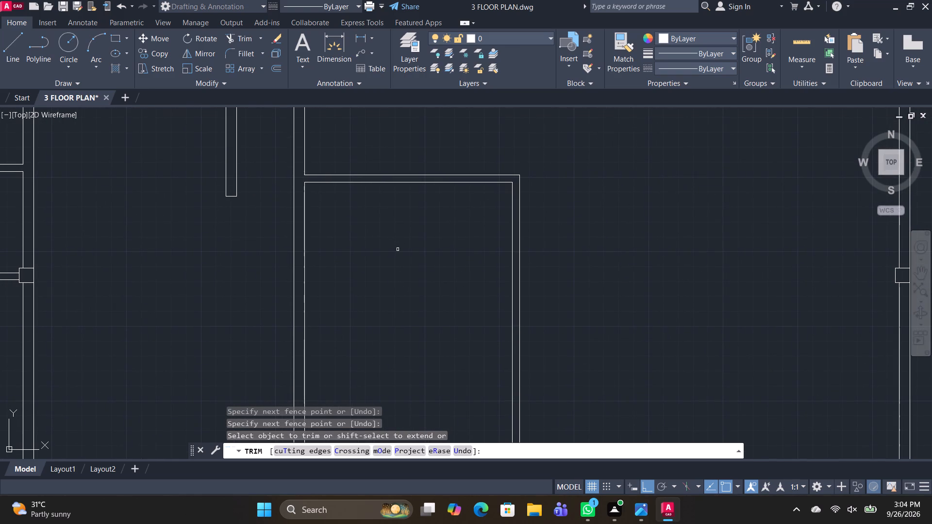
pyautogui.press('Escape')
# Copy the bent wall's horizontal and diagonal line pairs from the leftmost plan to the middle copy's left-wall partition junction.
pyautogui.moveTo(385, 266); pyautogui.dragTo(479, 263, button='middle')
pyautogui.scroll(-1, 480, 254)
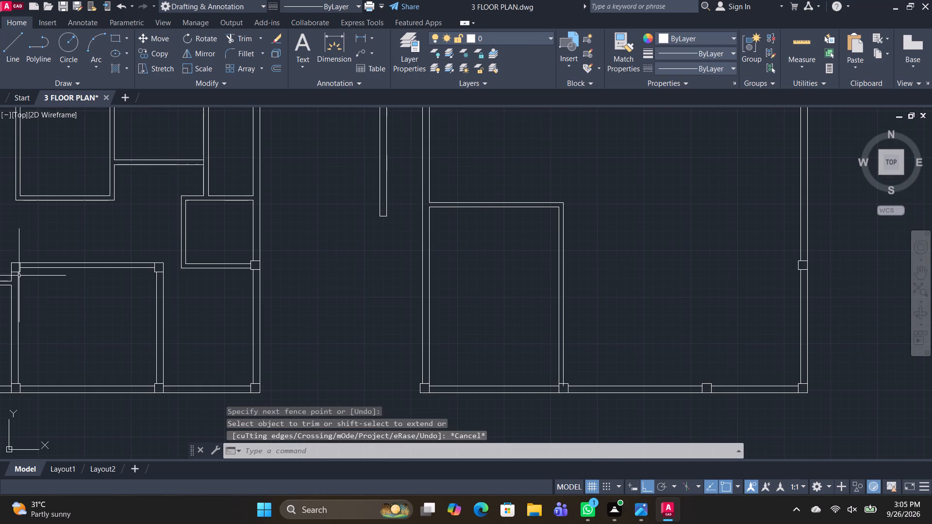
pyautogui.moveTo(64, 286); pyautogui.dragTo(244, 267, button='middle')
pyautogui.moveTo(131, 279); pyautogui.dragTo(125, 268)
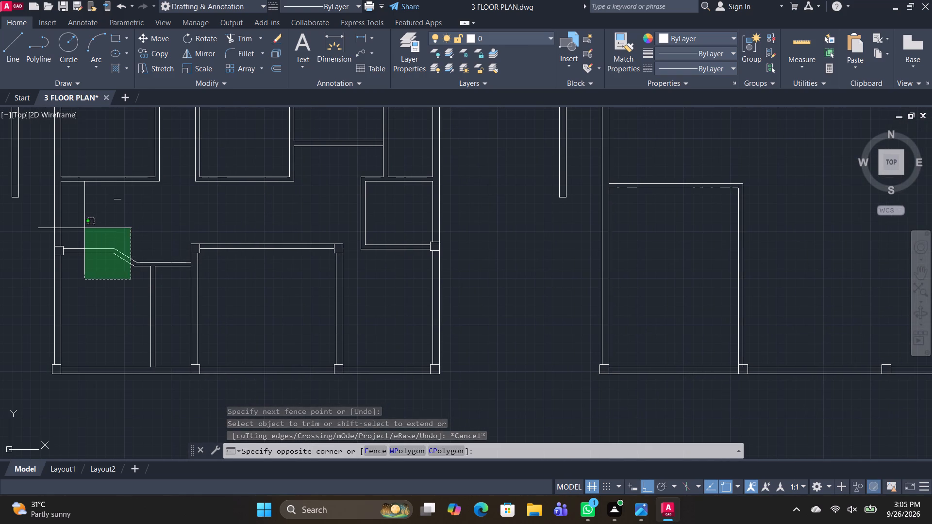
pyautogui.click(84, 228)
pyautogui.write('CO')
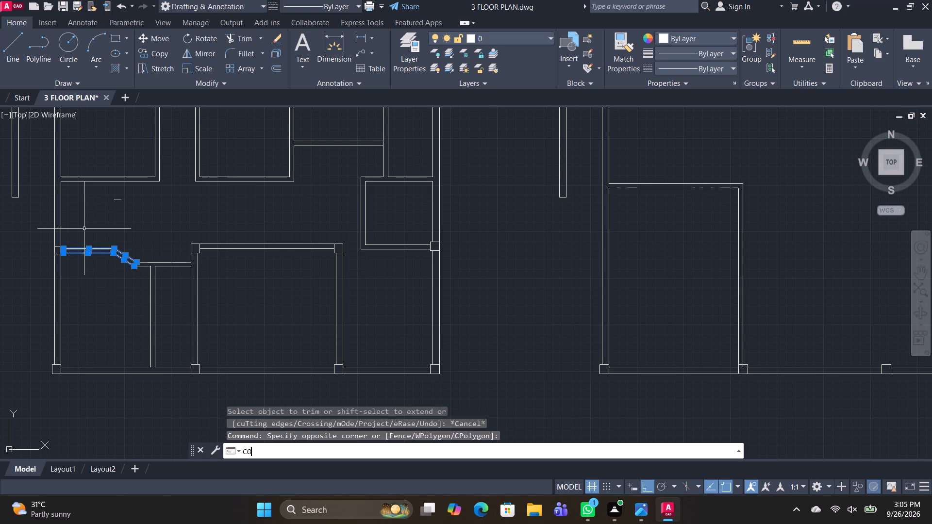
pyautogui.press('space')
pyautogui.scroll(2, 70, 262)
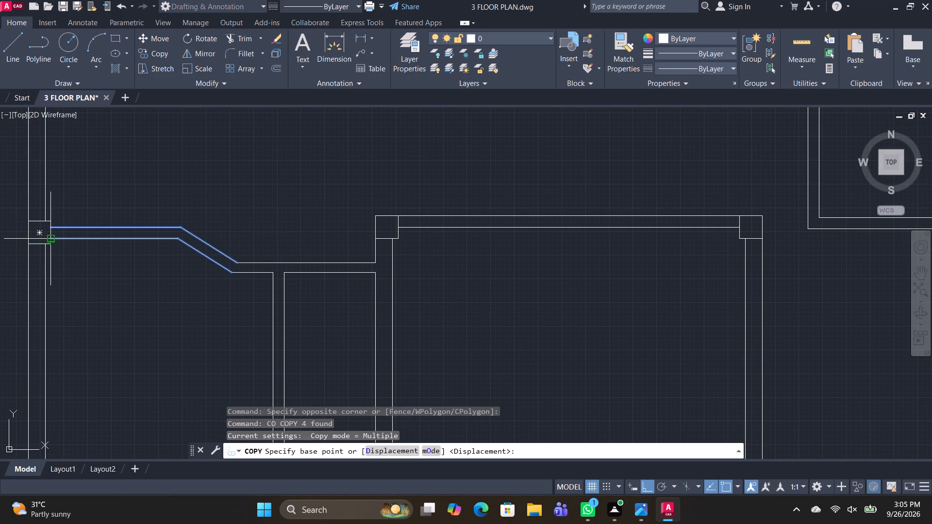
pyautogui.click(53, 235)
pyautogui.moveTo(784, 234); pyautogui.dragTo(240, 456, button='middle')
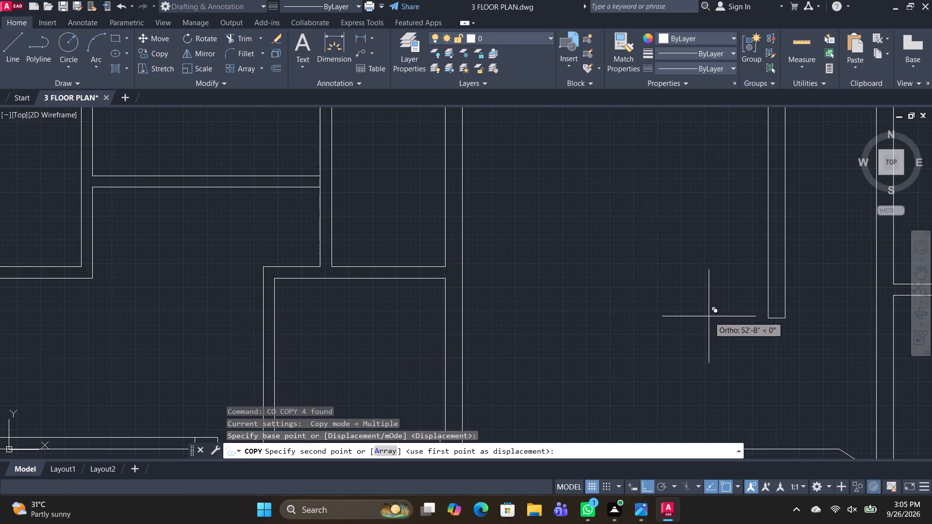
pyautogui.moveTo(709, 316); pyautogui.dragTo(288, 289, button='middle')
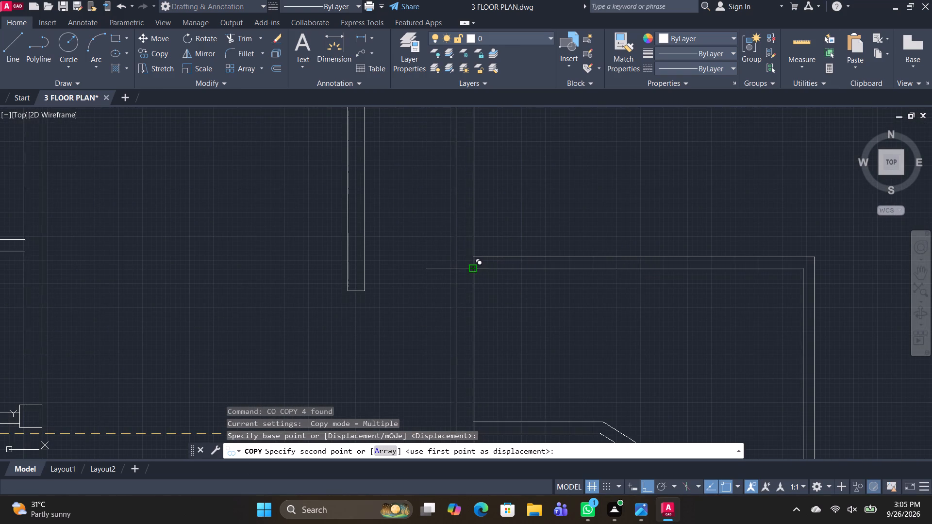
pyautogui.click(472, 268)
pyautogui.press('space')
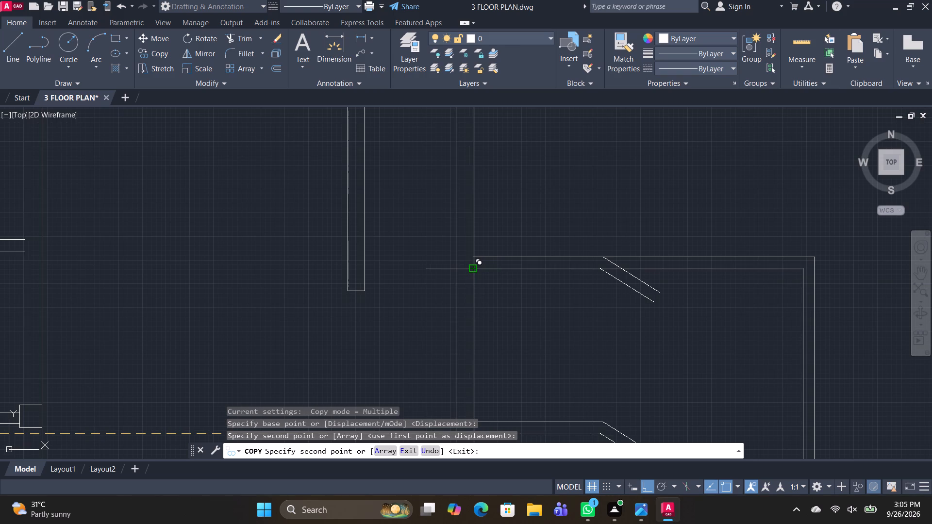
# Move the copied diagonal line pair horizontally along the room's upper partition, closer to the vertical partition at the outer corner.
pyautogui.write('TR')
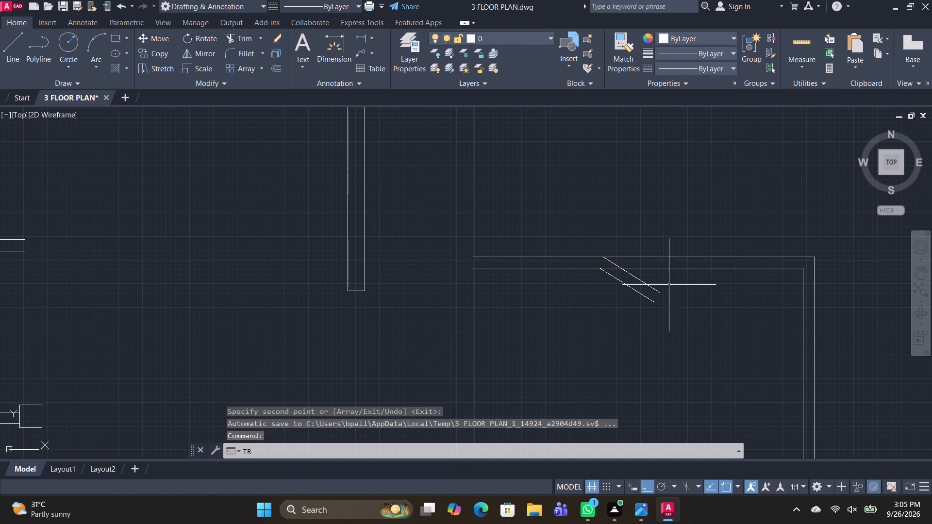
pyautogui.press('Escape')
pyautogui.moveTo(657, 286); pyautogui.dragTo(652, 286)
pyautogui.click(626, 301)
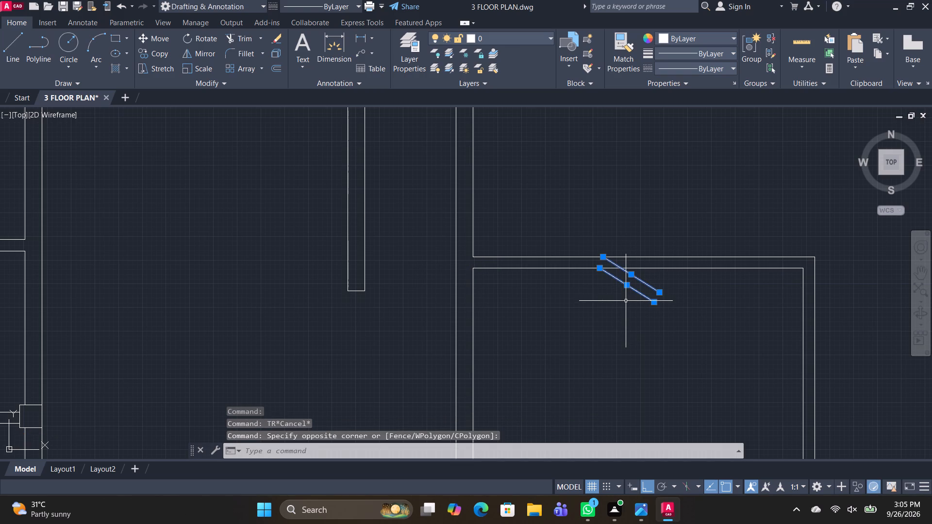
pyautogui.write('M')
pyautogui.press('space')
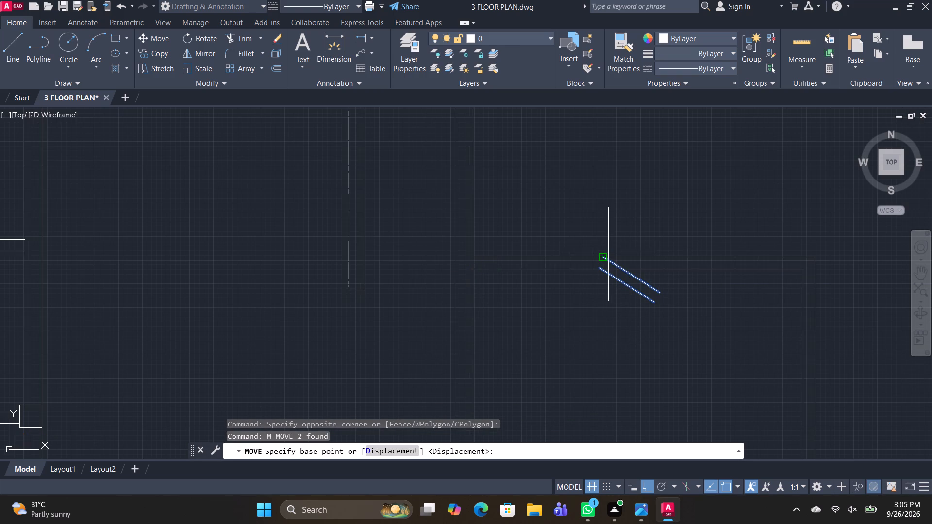
pyautogui.click(605, 258)
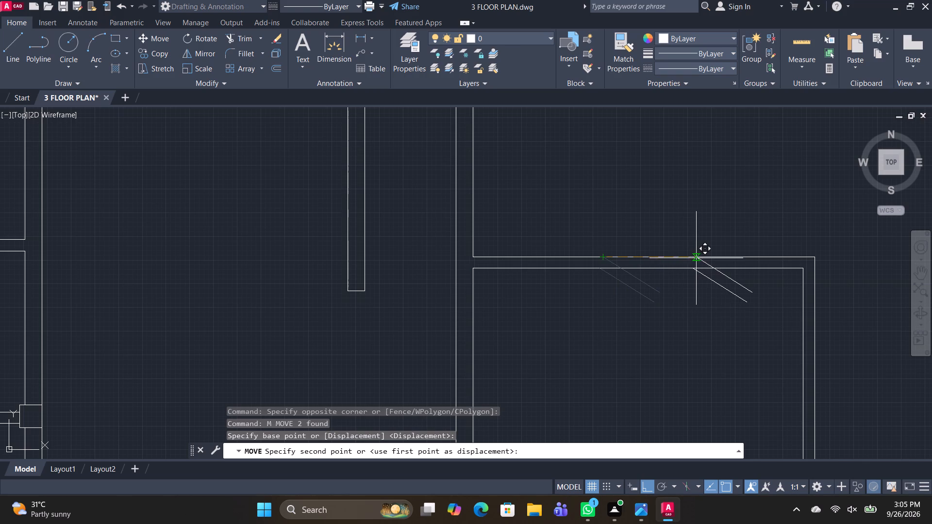
pyautogui.click(696, 258)
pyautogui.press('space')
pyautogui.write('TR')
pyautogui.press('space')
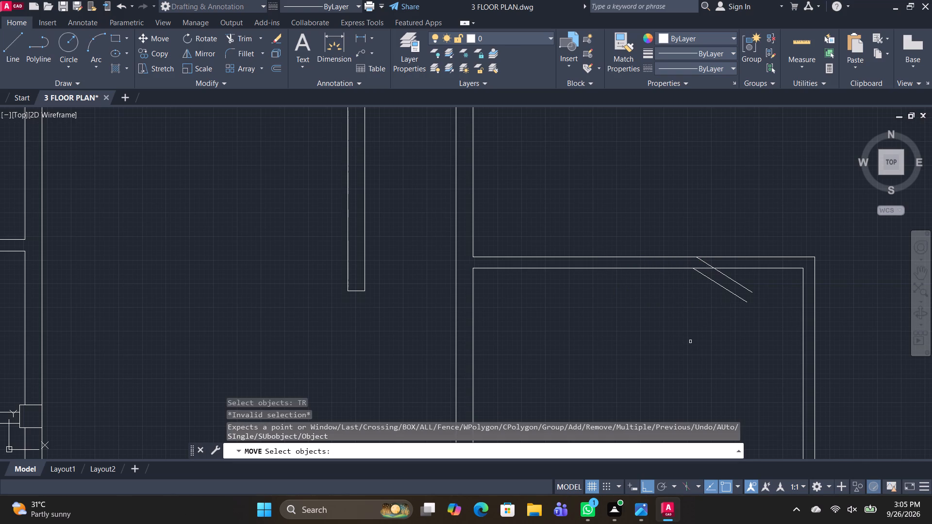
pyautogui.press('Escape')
# Trim the upper partition's horizontal lines between the diagonal pair and the vertical partition at the outer corner.
pyautogui.write('TR')
pyautogui.press('space')
pyautogui.click(703, 267)
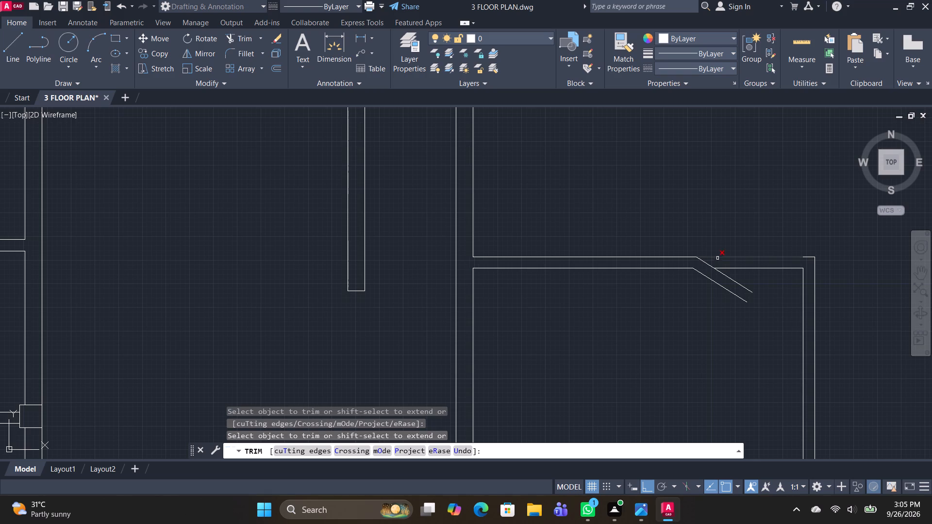
pyautogui.moveTo(736, 271); pyautogui.dragTo(707, 228)
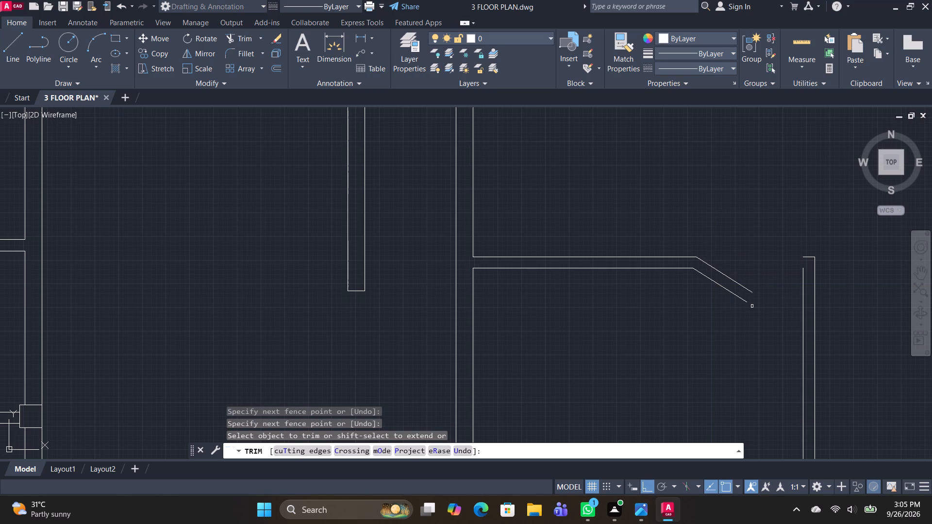
pyautogui.press('Escape')
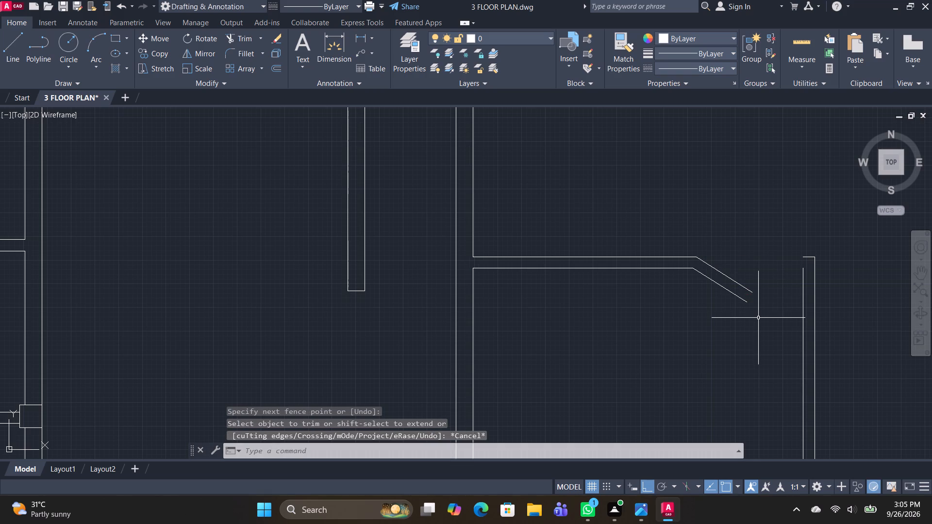
# Draw two horizontal lines connecting the lower ends of the diagonal pair to the vertical partition's inner line.
pyautogui.press('l')
pyautogui.press('space')
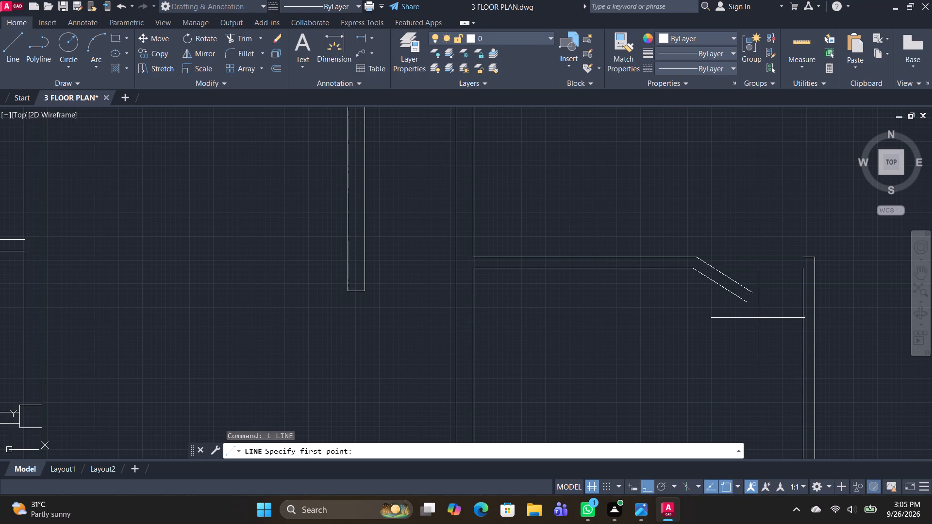
pyautogui.click(747, 301)
pyautogui.click(807, 300)
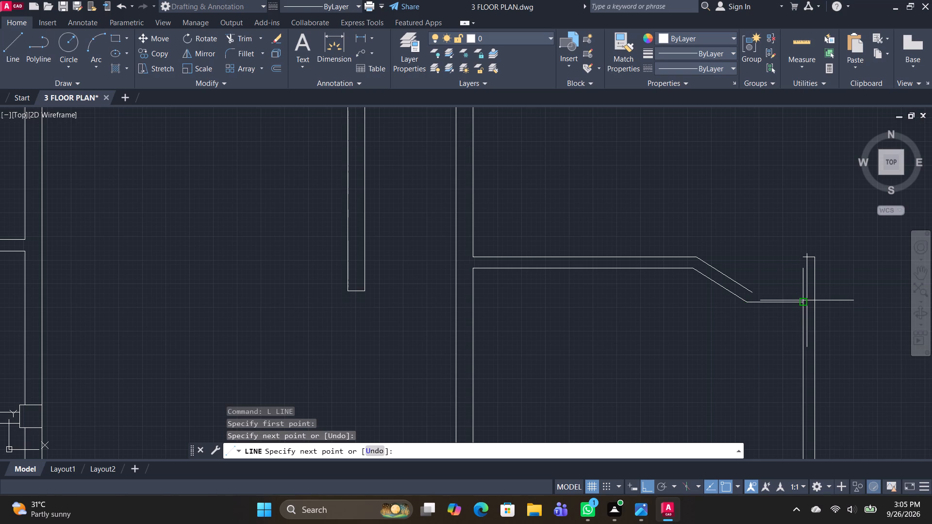
pyautogui.press('space')
pyautogui.press('space')
pyautogui.moveTo(750, 292); pyautogui.dragTo(754, 292)
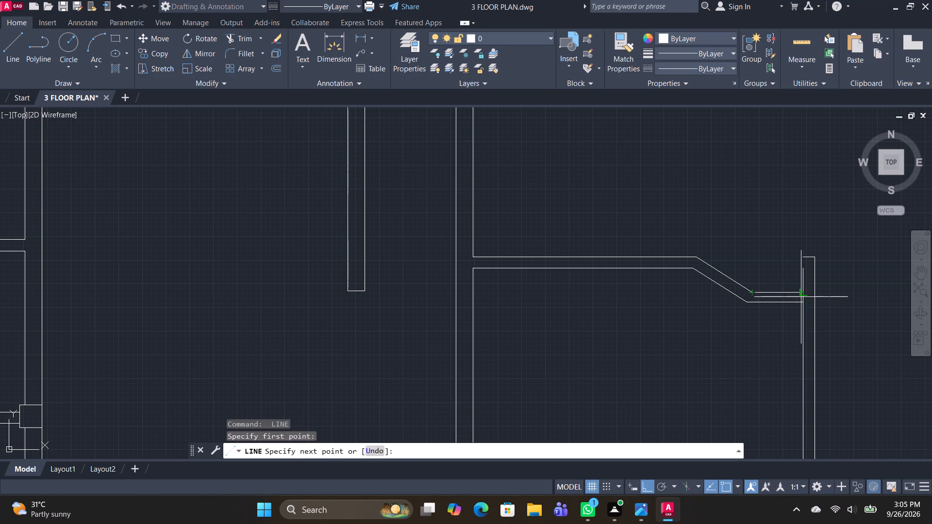
pyautogui.click(804, 297)
pyautogui.press('space')
# Draw a short vertical line extending the vertical partition's inner line up to its top end cap.
pyautogui.press('space')
pyautogui.click(804, 271)
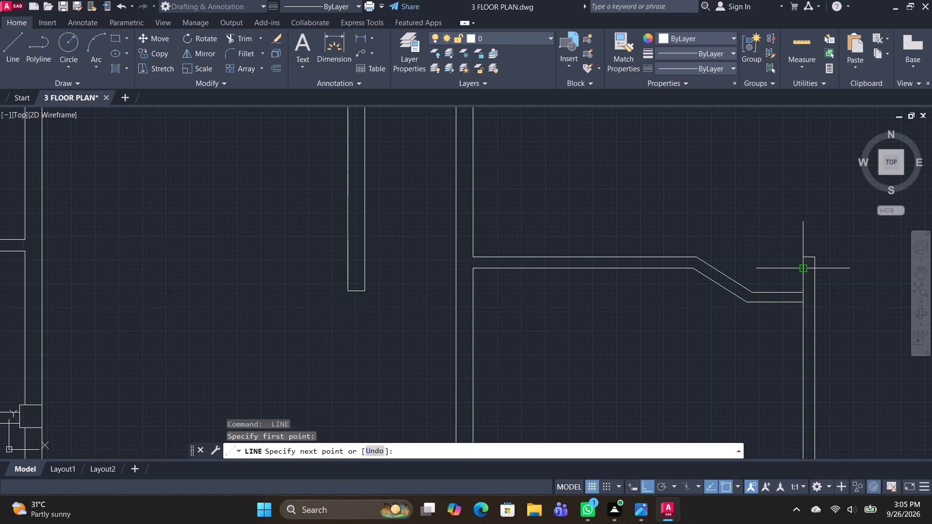
pyautogui.click(802, 259)
pyautogui.press('space')
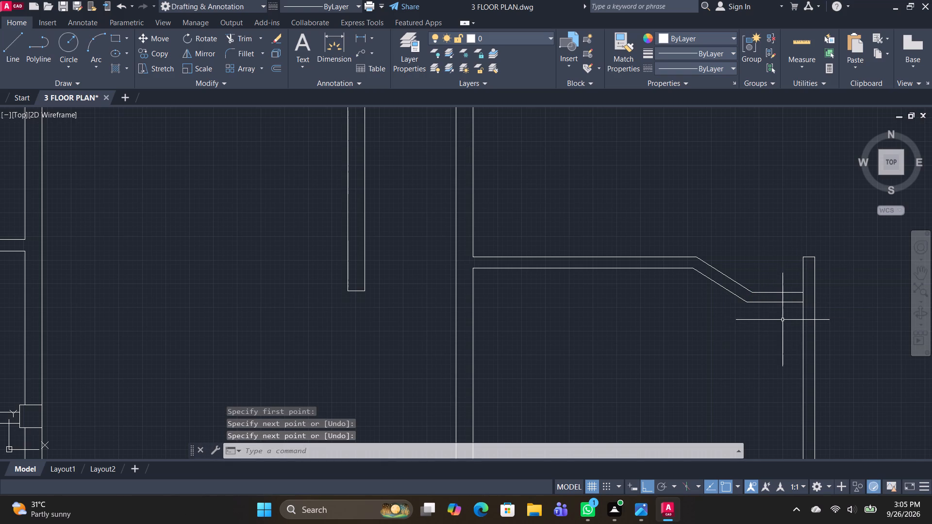
# Trim the vertical partition's inner line between the two new horizontal lines to open the wall junction.
pyautogui.press('t')
pyautogui.write('R')
pyautogui.press('space')
pyautogui.click(804, 298)
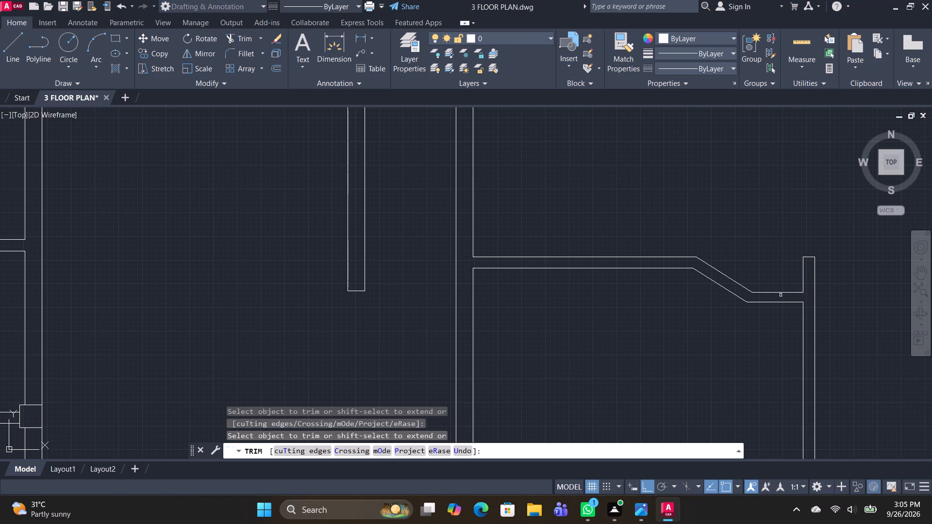
pyautogui.scroll(-1, 629, 352)
pyautogui.moveTo(643, 358); pyautogui.dragTo(510, 281, button='middle')
pyautogui.press('space')
# Delete the overlapping horizontal lines of the upper partition between the left outer wall and the diagonal pair.
pyautogui.moveTo(488, 255); pyautogui.dragTo(478, 245)
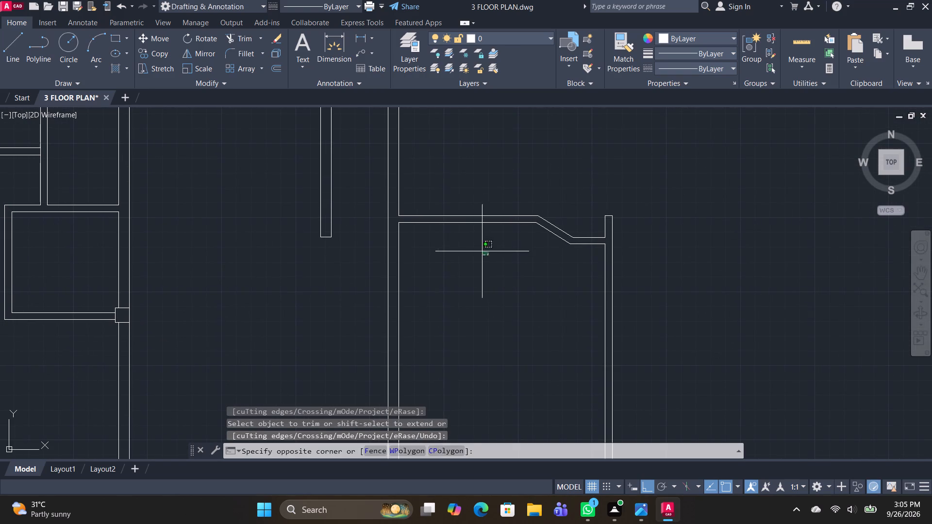
pyautogui.moveTo(478, 245); pyautogui.dragTo(469, 234)
pyautogui.click(427, 176)
pyautogui.press('Delete')
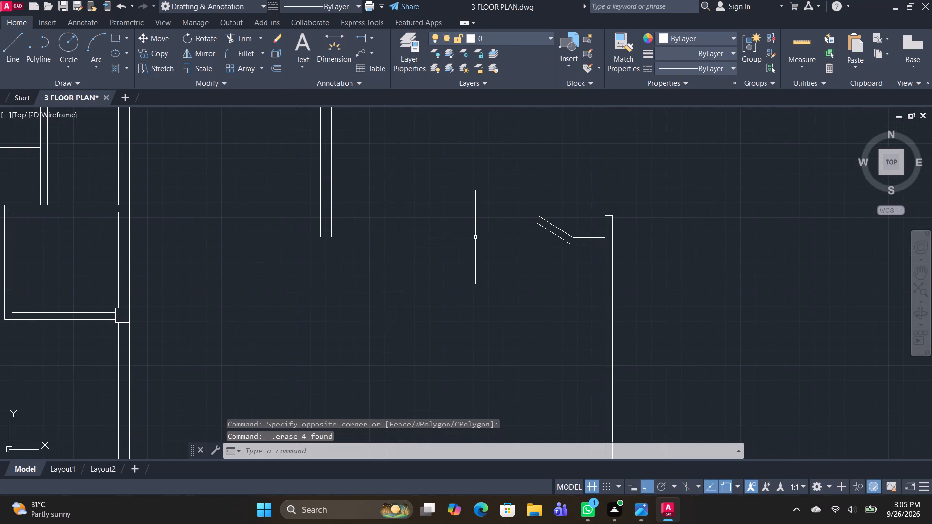
# Redraw the upper partition's two horizontal lines between the left outer wall and the upper ends of the diagonal pair.
pyautogui.write('L')
pyautogui.press('space')
pyautogui.click(535, 213)
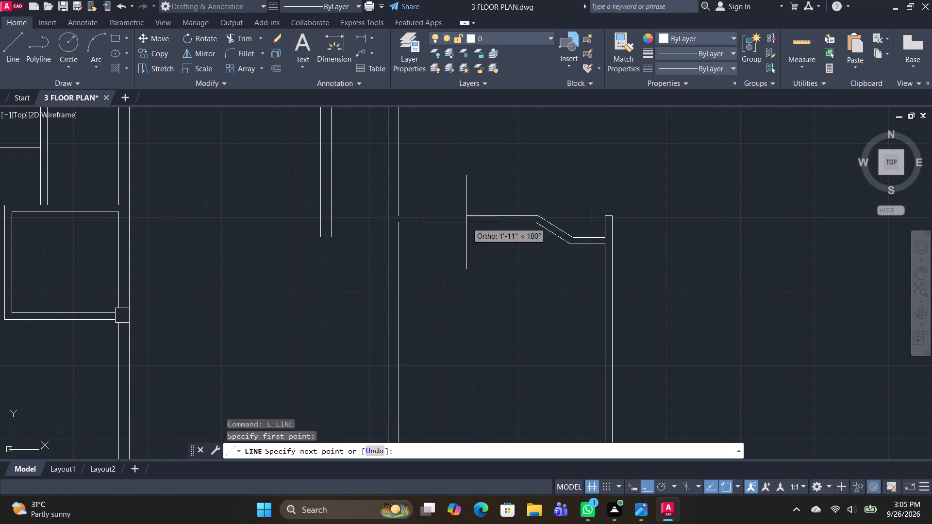
pyautogui.click(399, 213)
pyautogui.press('space')
pyautogui.press('space')
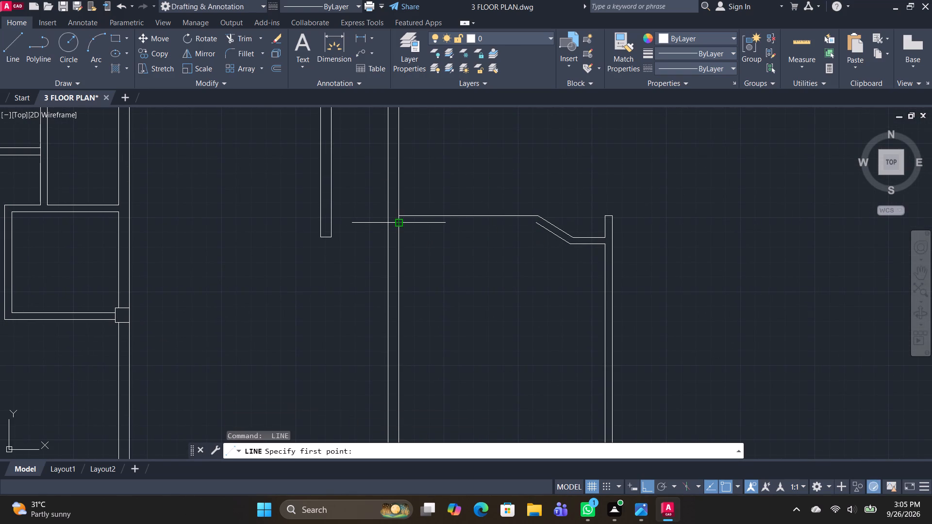
pyautogui.click(398, 223)
pyautogui.click(536, 222)
pyautogui.press('space')
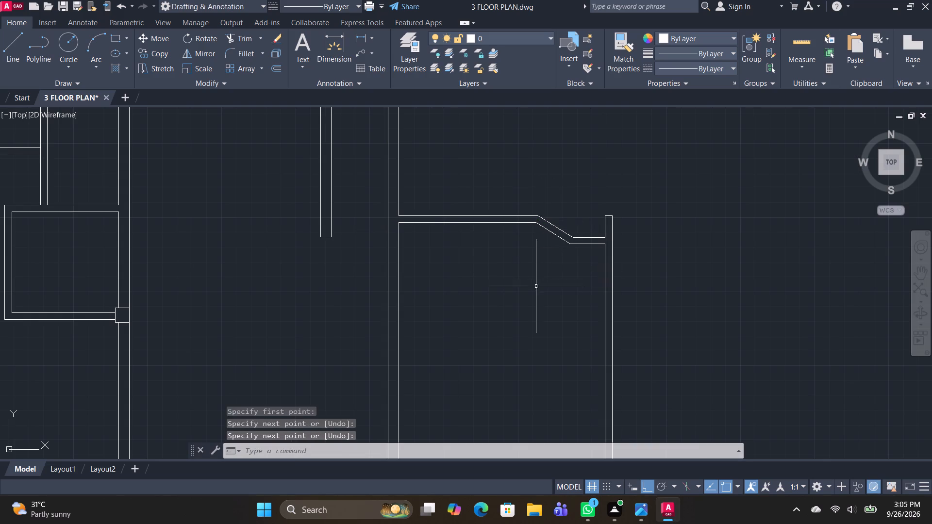
# Trim the vertical partition's line end that runs into the column on the middle plan's bottom wall.
pyautogui.scroll(-2, 529, 294)
pyautogui.moveTo(550, 315); pyautogui.dragTo(468, 299, button='middle')
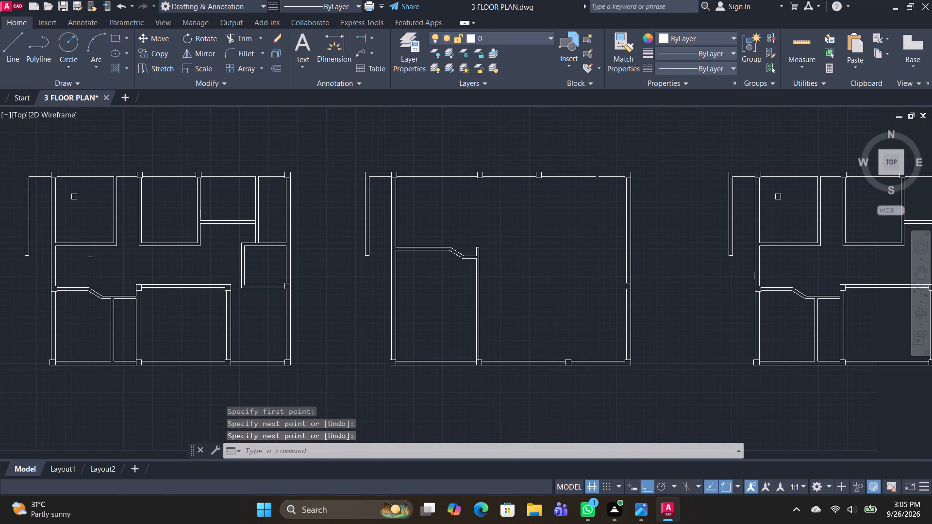
pyautogui.write('TR')
pyautogui.press('space')
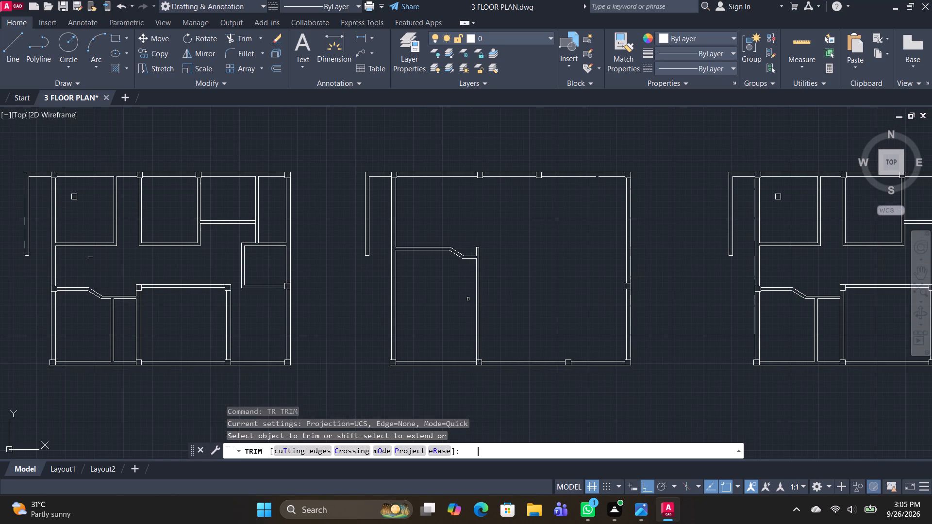
pyautogui.scroll(2, 475, 366)
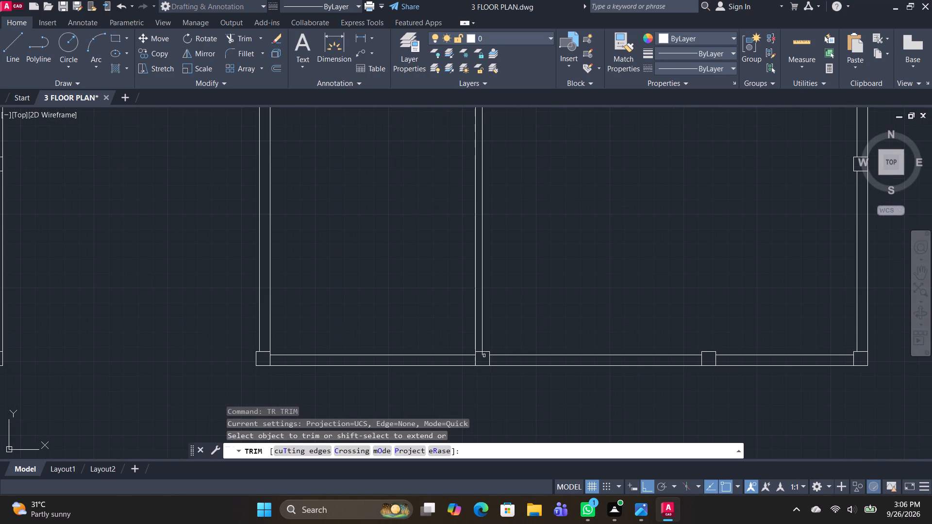
pyautogui.click(483, 354)
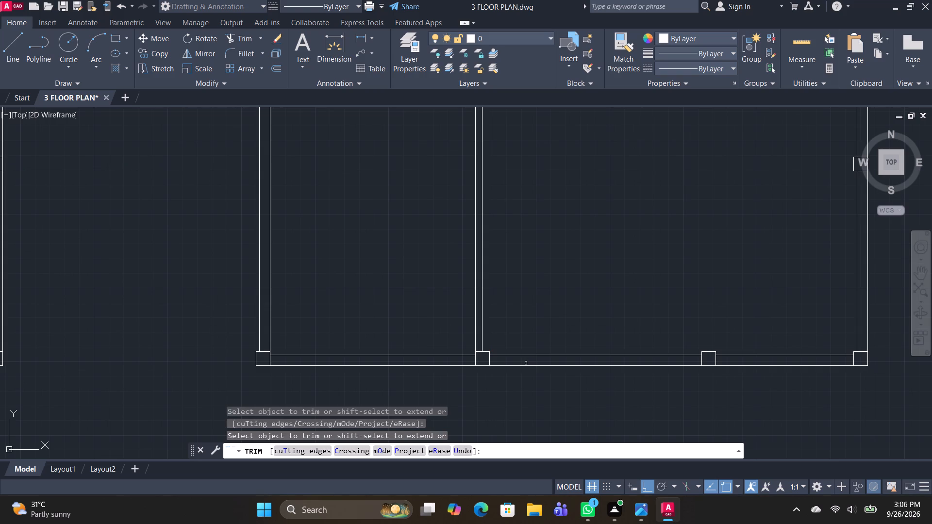
pyautogui.scroll(-1, 526, 358)
pyautogui.moveTo(605, 317); pyautogui.dragTo(421, 317, button='middle')
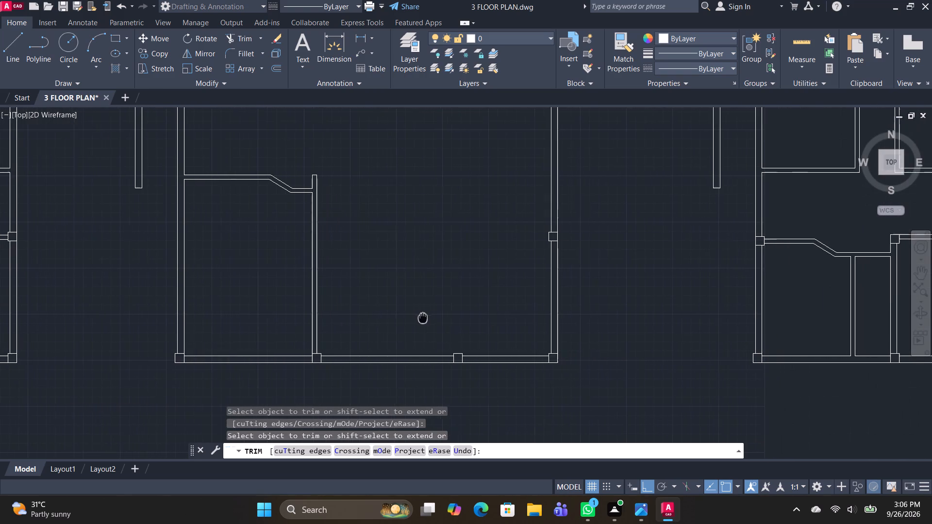
pyautogui.moveTo(421, 317); pyautogui.dragTo(420, 317, button='middle')
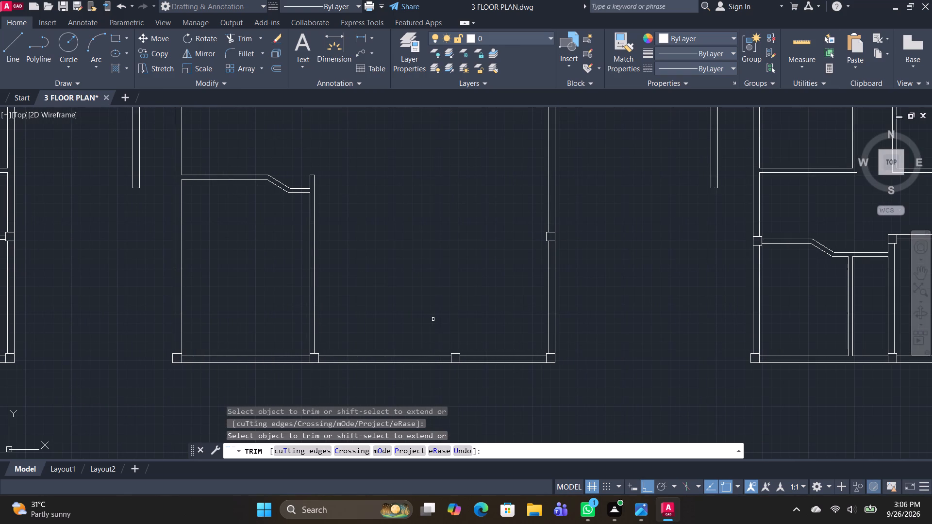
pyautogui.moveTo(508, 309); pyautogui.dragTo(424, 303, button='middle')
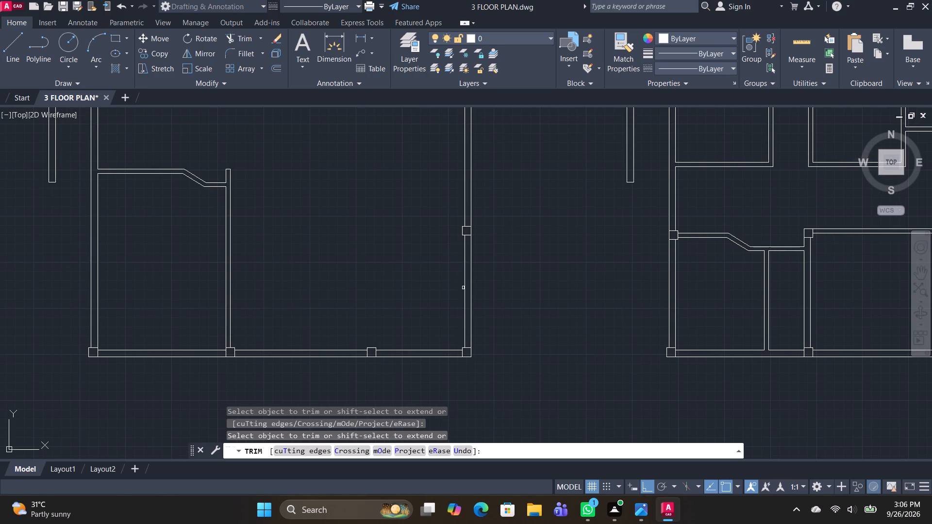
pyautogui.moveTo(536, 298); pyautogui.dragTo(548, 288, button='middle')
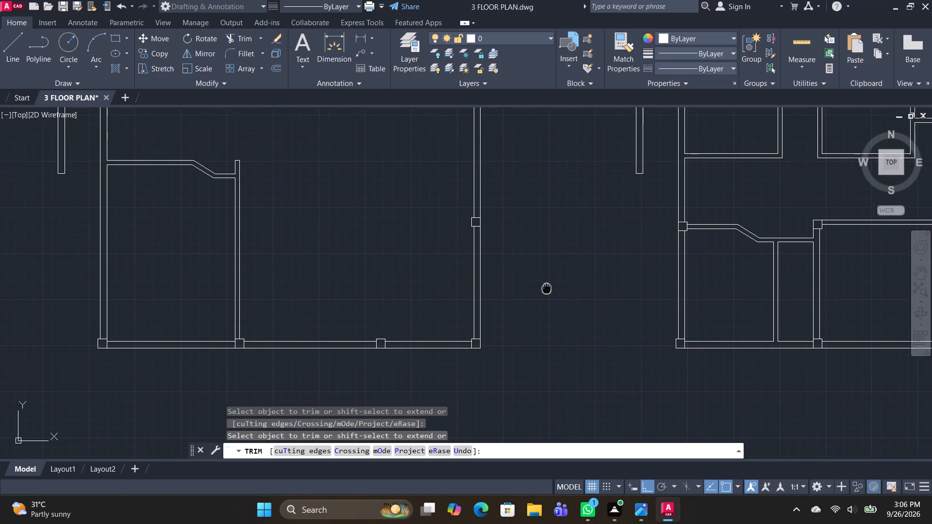
pyautogui.moveTo(548, 288); pyautogui.dragTo(549, 287, button='middle')
pyautogui.press('space')
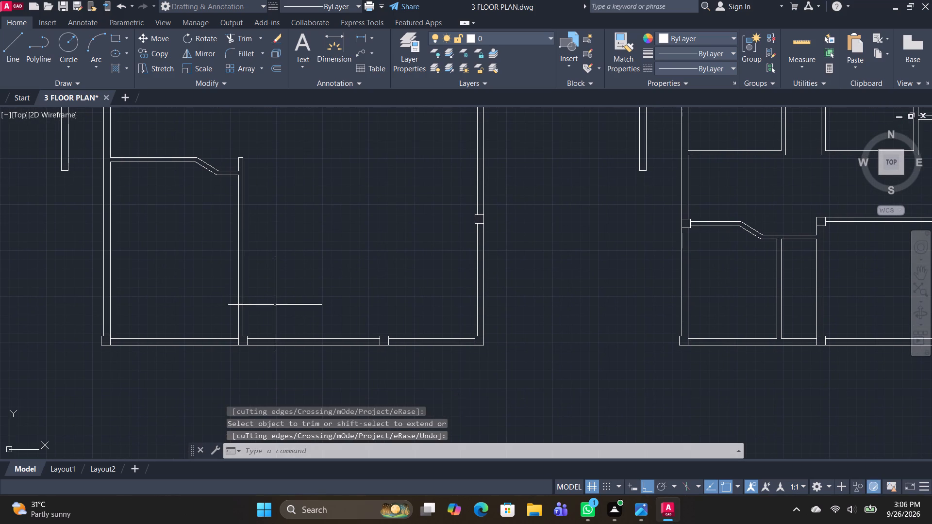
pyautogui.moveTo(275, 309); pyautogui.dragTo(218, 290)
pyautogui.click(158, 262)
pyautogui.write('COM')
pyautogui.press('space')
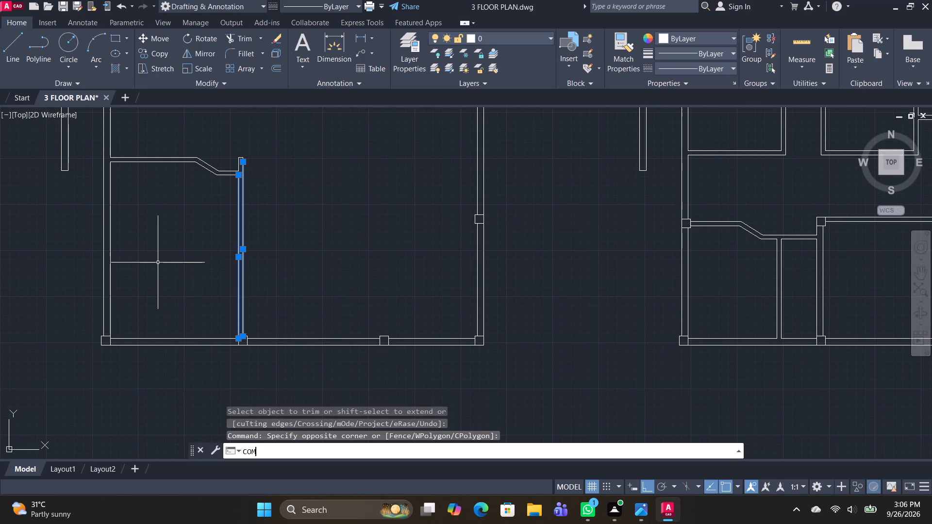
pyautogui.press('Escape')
# Copy the vertical partition's two lines from its bottom column's upper-left corner to the same corner of the next bottom-wall column.
pyautogui.moveTo(295, 295); pyautogui.dragTo(291, 291)
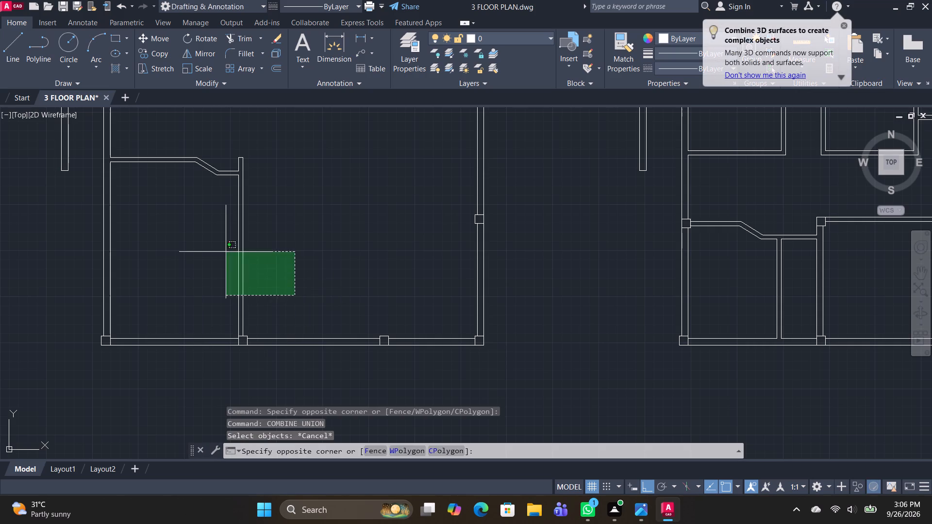
pyautogui.click(223, 249)
pyautogui.write('CO')
pyautogui.press('space')
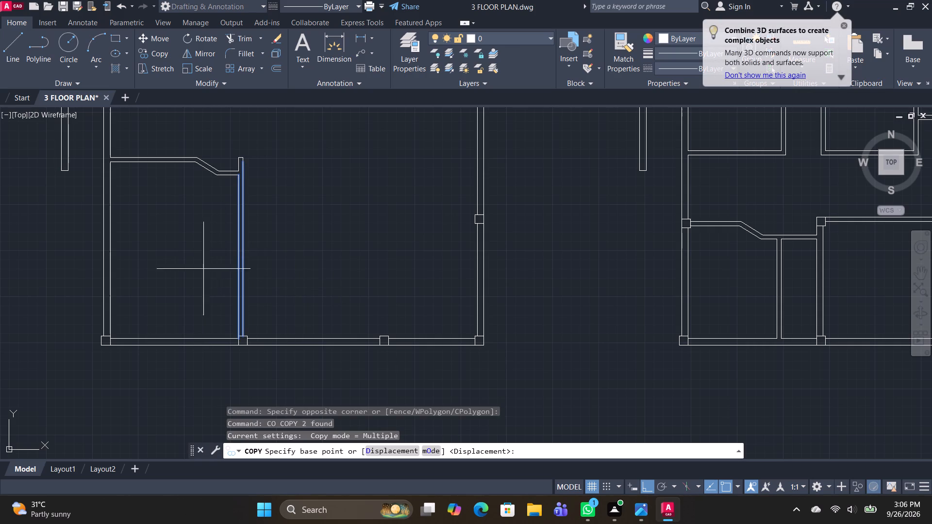
pyautogui.scroll(3, 158, 292)
pyautogui.moveTo(410, 336); pyautogui.dragTo(332, 187, button='middle')
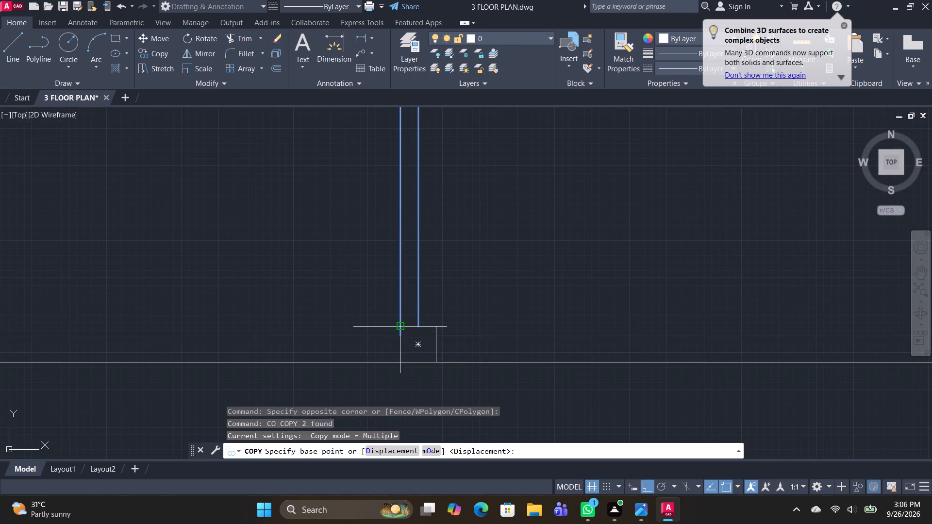
pyautogui.click(400, 327)
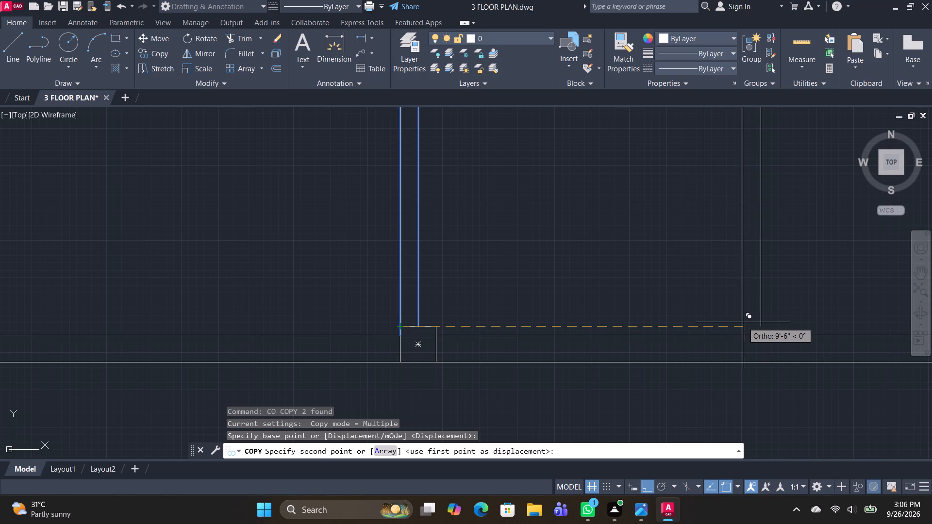
pyautogui.scroll(-1, 723, 322)
pyautogui.moveTo(720, 328); pyautogui.dragTo(705, 328, button='middle')
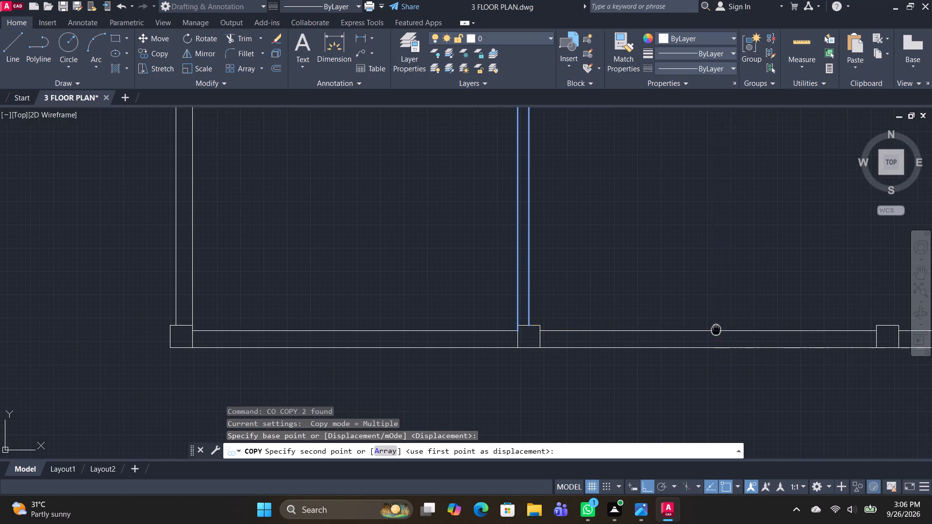
pyautogui.moveTo(705, 328); pyautogui.dragTo(519, 328, button='middle')
pyautogui.moveTo(639, 324); pyautogui.dragTo(556, 318, button='middle')
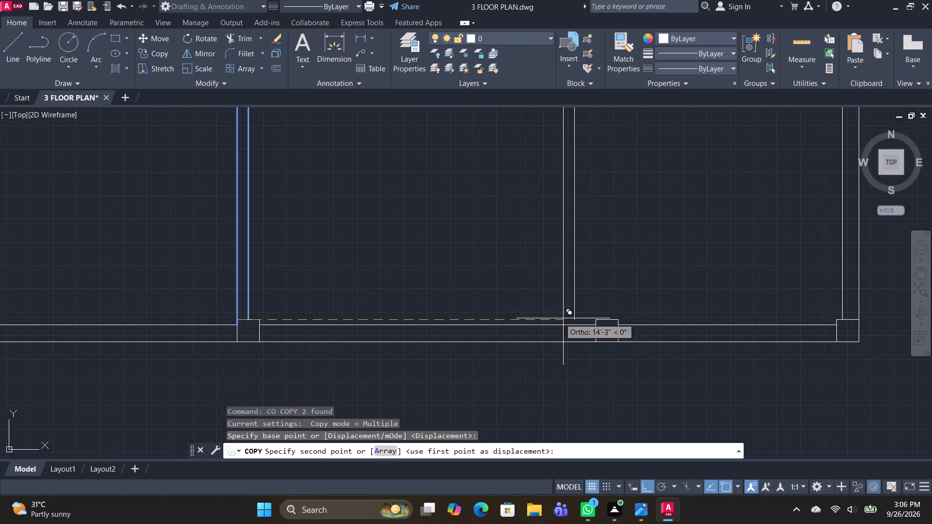
pyautogui.scroll(3, 604, 318)
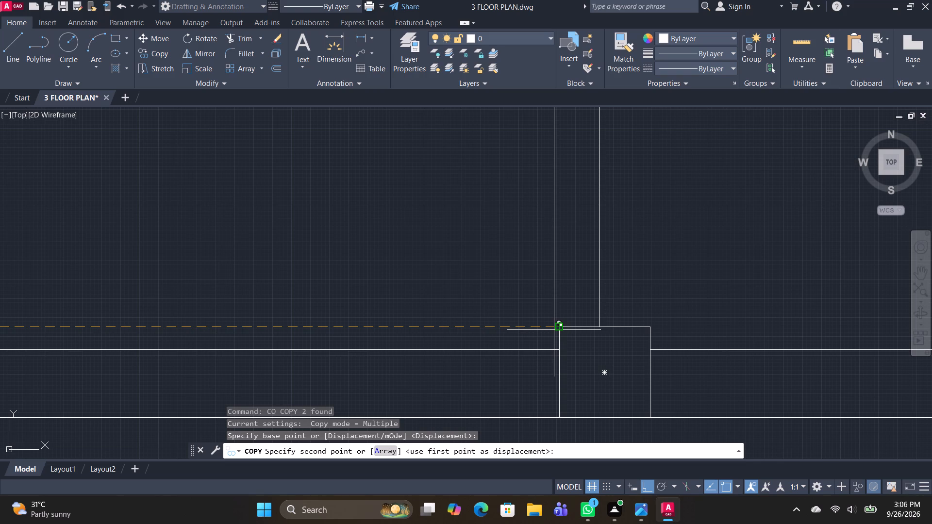
pyautogui.click(560, 329)
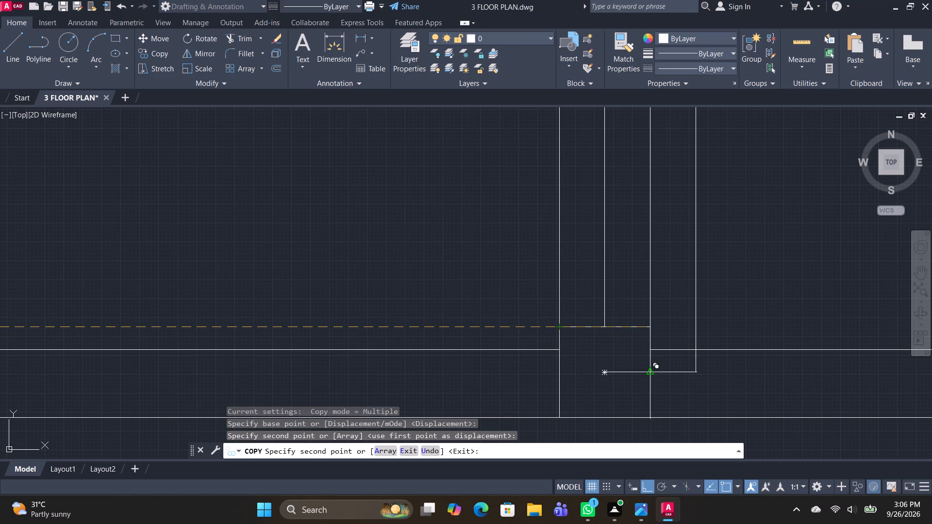
pyautogui.press('Escape')
# Move the copied partition pair so its right line meets the upper-right corner of the bottom-wall column beneath it.
pyautogui.scroll(-3, 441, 319)
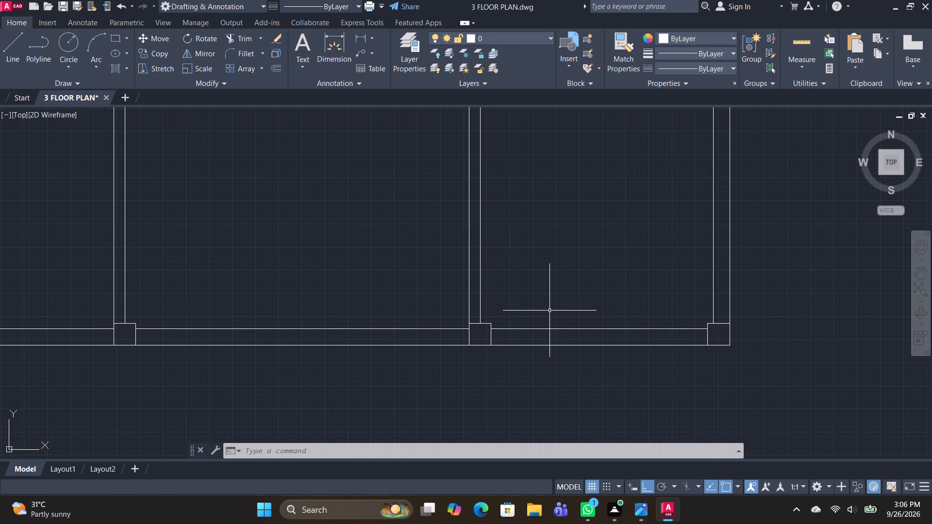
pyautogui.scroll(-1, 608, 274)
pyautogui.moveTo(586, 271); pyautogui.dragTo(576, 304, button='middle')
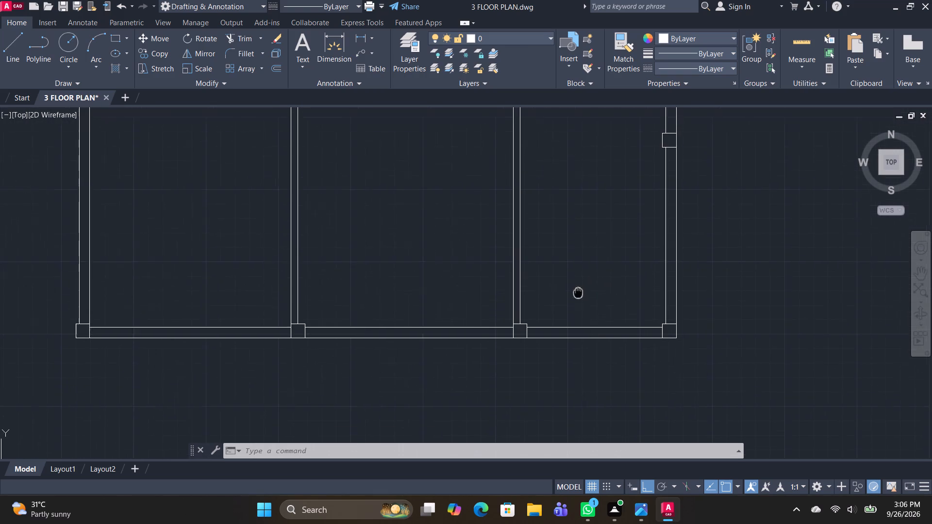
pyautogui.moveTo(576, 304); pyautogui.dragTo(566, 346, button='middle')
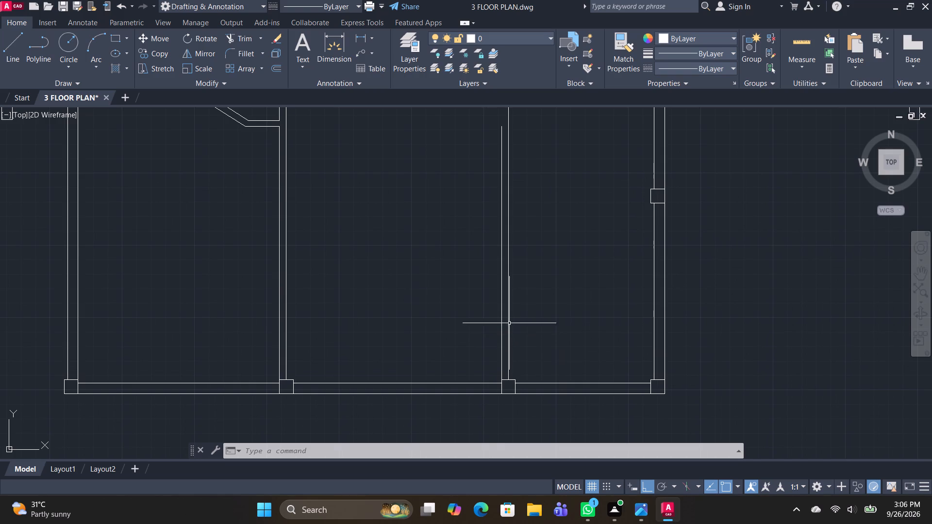
pyautogui.click(516, 319)
pyautogui.click(490, 306)
pyautogui.write('M')
pyautogui.press('space')
pyautogui.scroll(1, 509, 355)
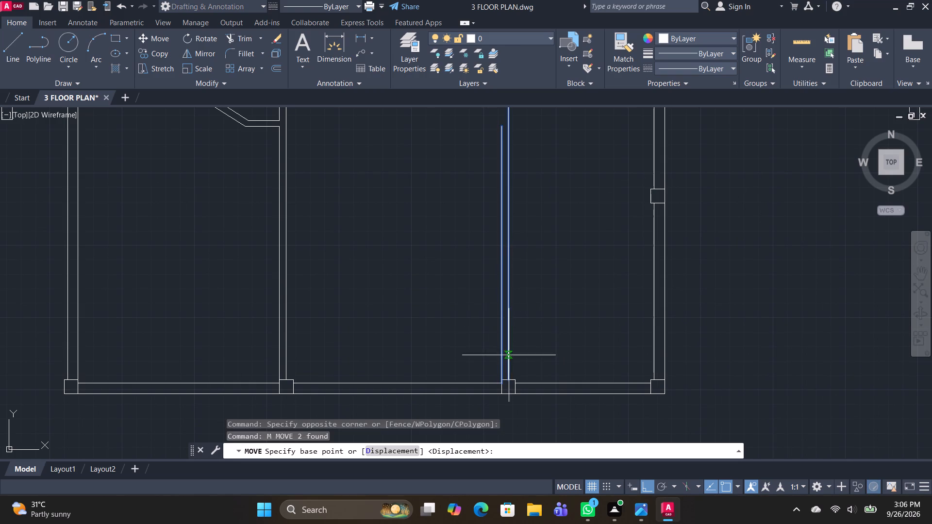
pyautogui.scroll(2, 509, 356)
pyautogui.moveTo(495, 393); pyautogui.dragTo(496, 262, button='middle')
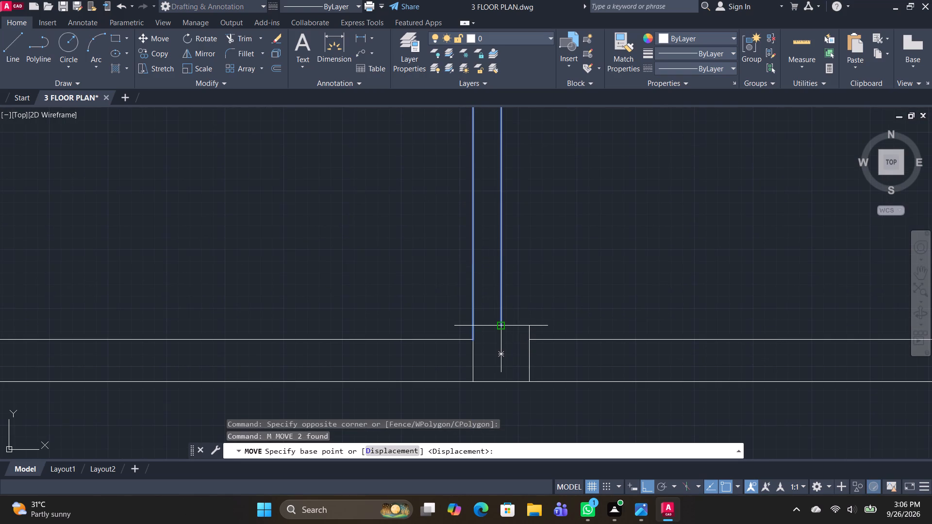
pyautogui.click(501, 326)
pyautogui.click(530, 327)
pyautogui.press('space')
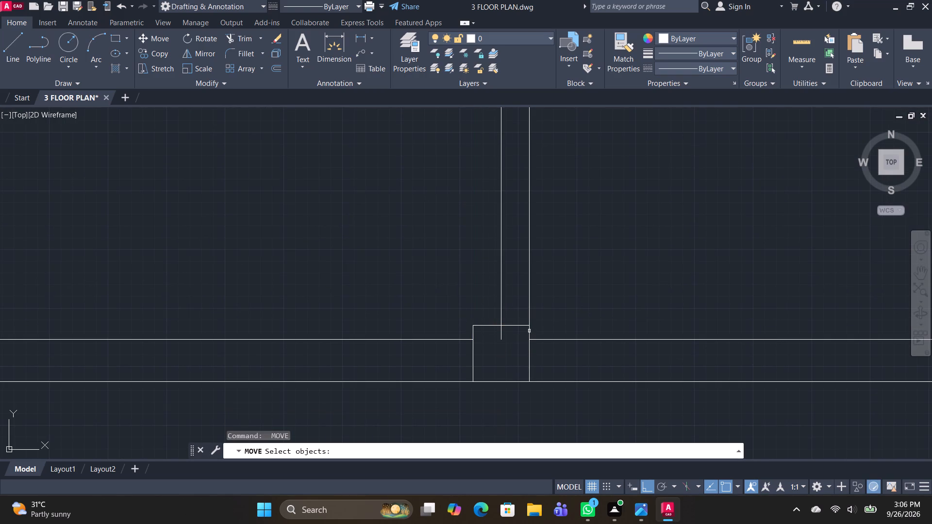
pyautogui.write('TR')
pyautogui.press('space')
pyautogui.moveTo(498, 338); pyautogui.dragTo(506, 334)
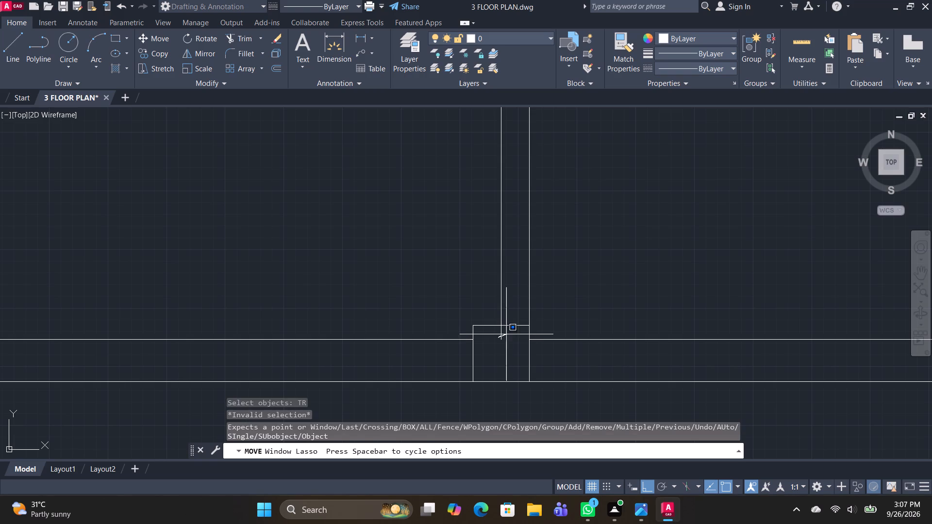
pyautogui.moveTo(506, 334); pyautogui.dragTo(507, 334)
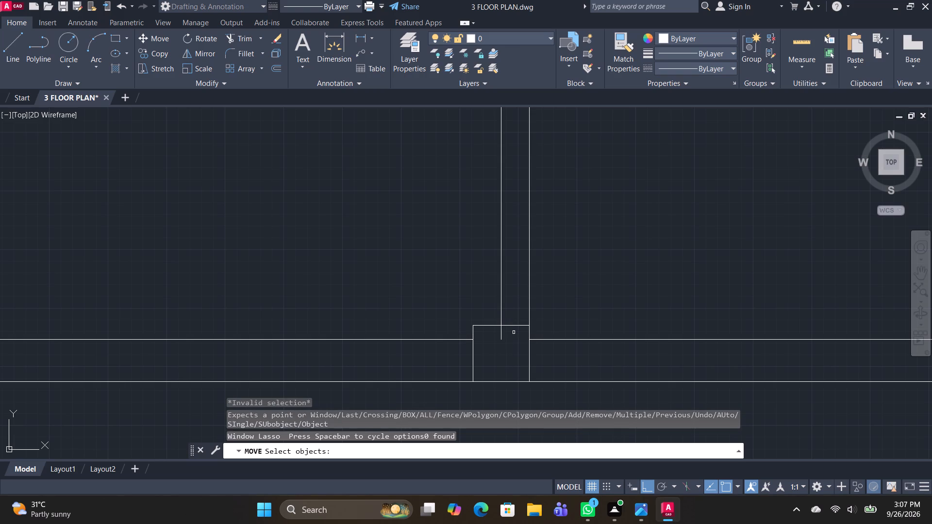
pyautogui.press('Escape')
# Trim the moved partition's left line end that runs into the bottom-wall column.
pyautogui.press('t')
pyautogui.write('R')
pyautogui.press('space')
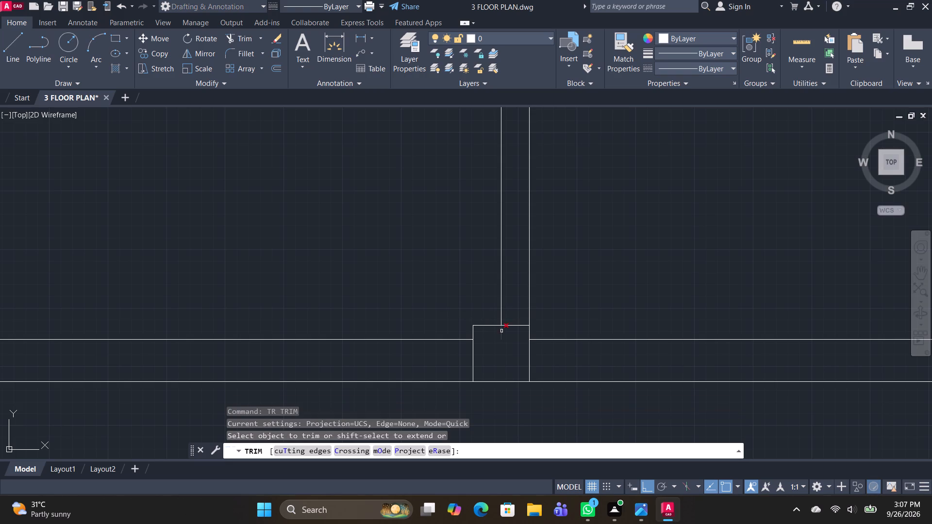
pyautogui.click(499, 333)
pyautogui.scroll(-1, 622, 257)
pyautogui.press('space')
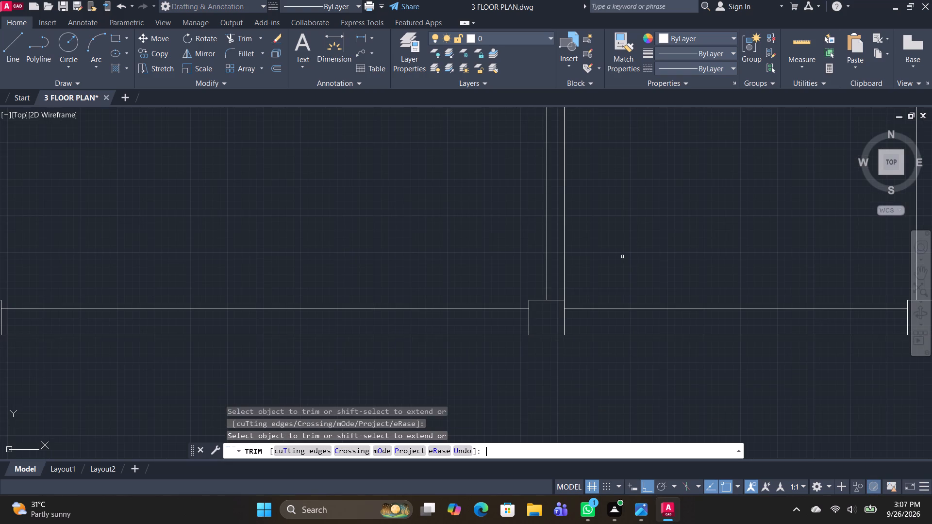
# Draw a line along the bottom wall's inner edge from the lower-right corner column to the column under the new partition.
pyautogui.scroll(-2, 623, 257)
pyautogui.moveTo(665, 260); pyautogui.dragTo(491, 332, button='middle')
pyautogui.write('L')
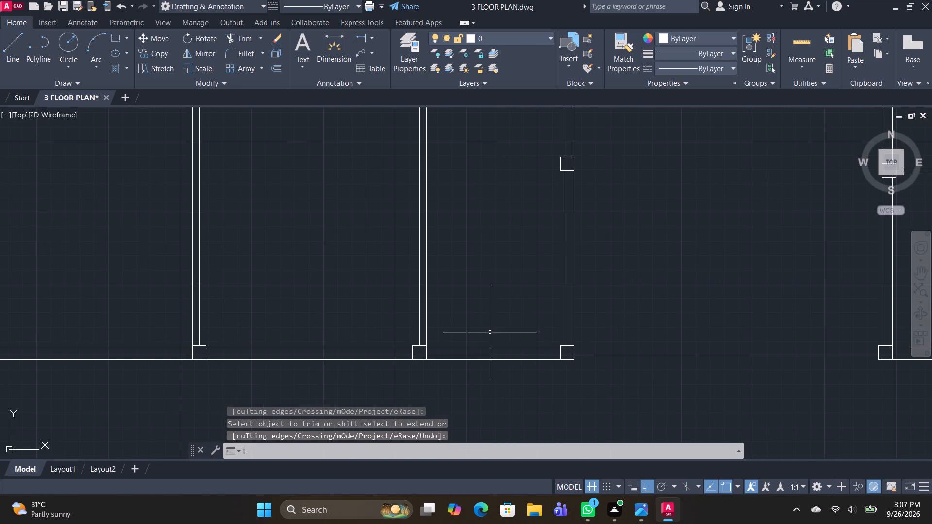
pyautogui.press('space')
pyautogui.scroll(2, 559, 350)
pyautogui.click(559, 350)
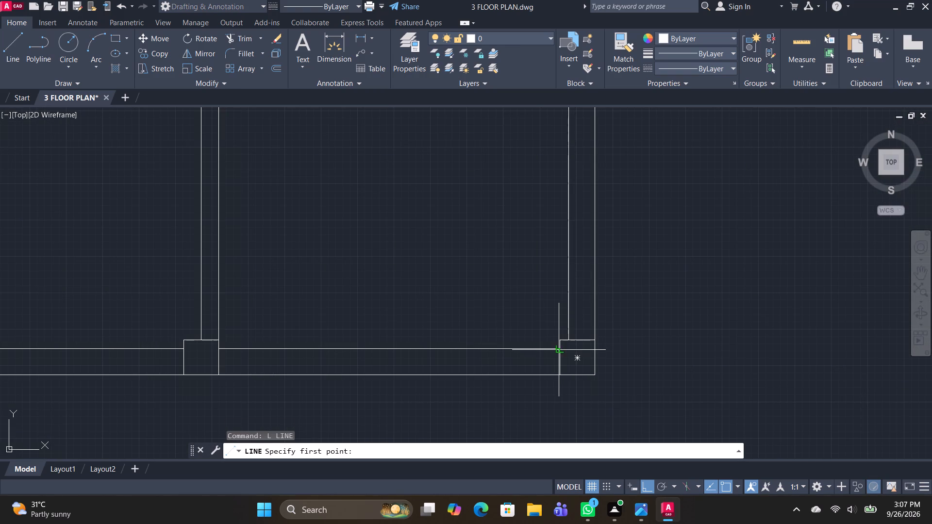
pyautogui.click(216, 350)
pyautogui.press('space')
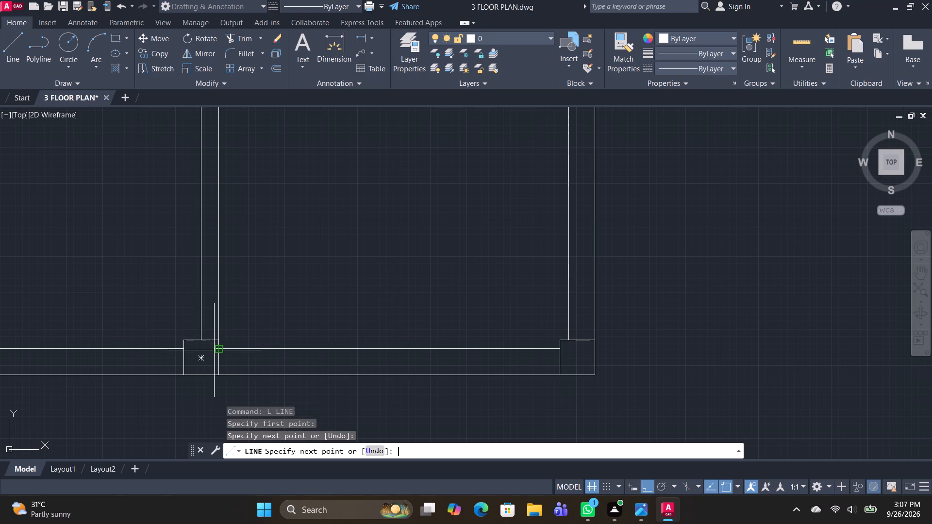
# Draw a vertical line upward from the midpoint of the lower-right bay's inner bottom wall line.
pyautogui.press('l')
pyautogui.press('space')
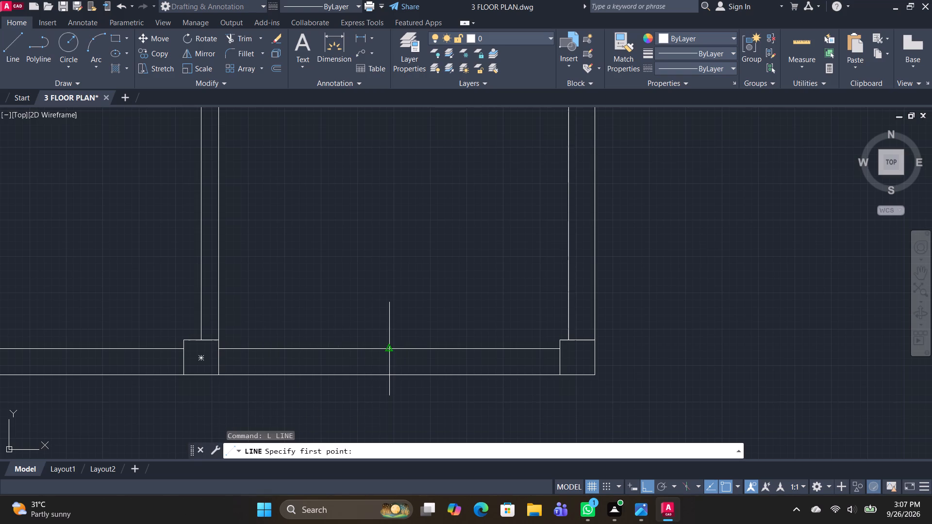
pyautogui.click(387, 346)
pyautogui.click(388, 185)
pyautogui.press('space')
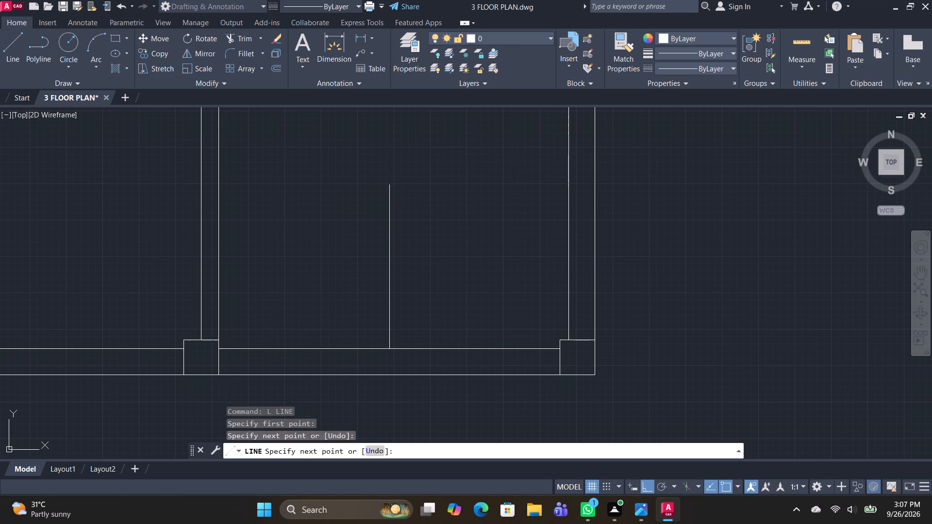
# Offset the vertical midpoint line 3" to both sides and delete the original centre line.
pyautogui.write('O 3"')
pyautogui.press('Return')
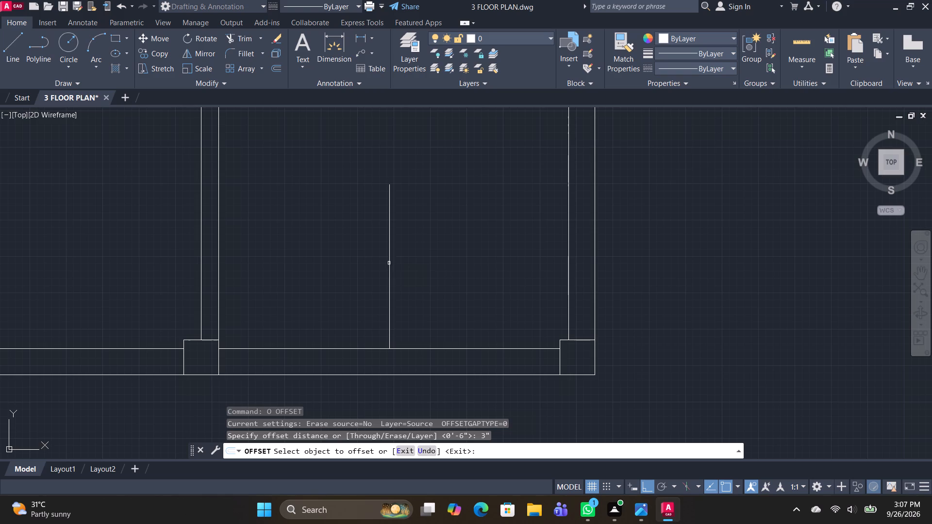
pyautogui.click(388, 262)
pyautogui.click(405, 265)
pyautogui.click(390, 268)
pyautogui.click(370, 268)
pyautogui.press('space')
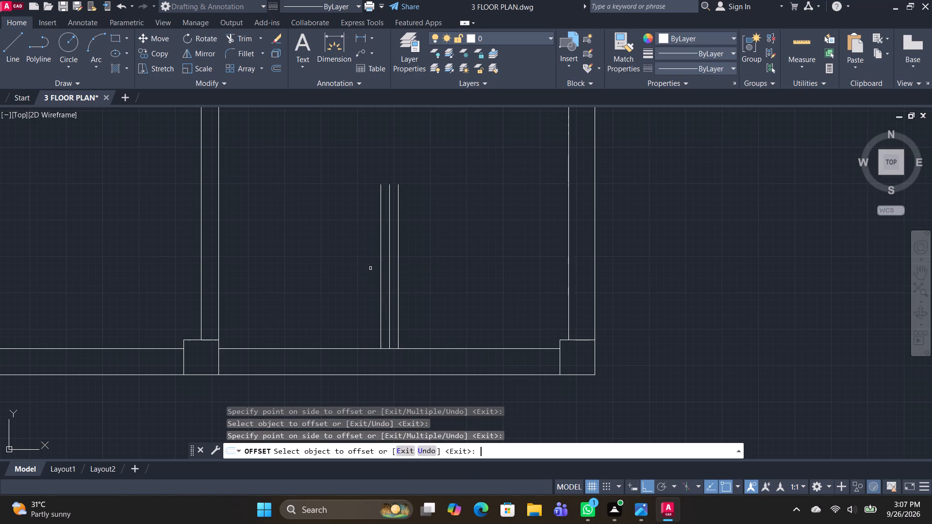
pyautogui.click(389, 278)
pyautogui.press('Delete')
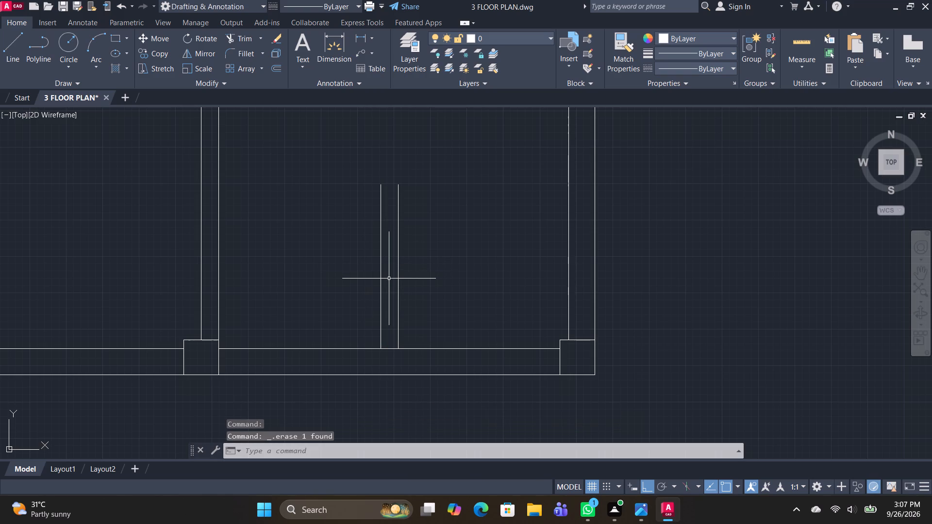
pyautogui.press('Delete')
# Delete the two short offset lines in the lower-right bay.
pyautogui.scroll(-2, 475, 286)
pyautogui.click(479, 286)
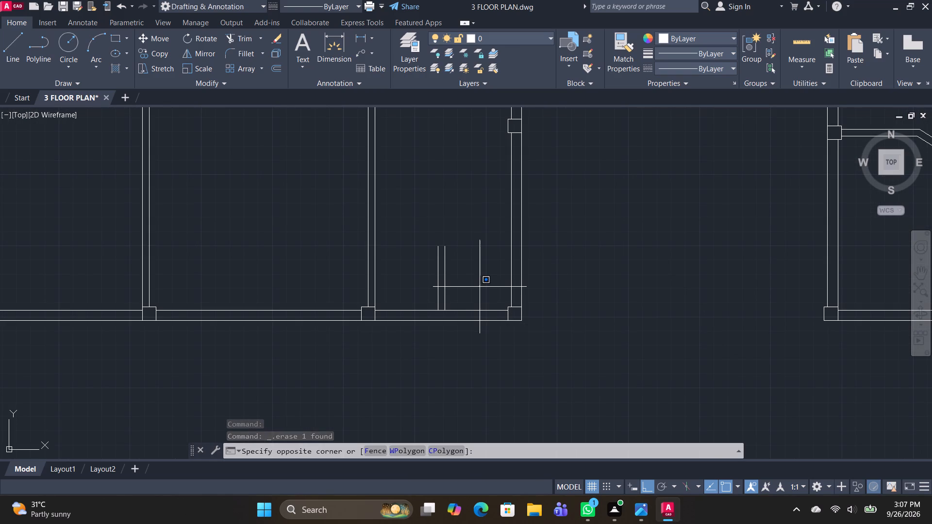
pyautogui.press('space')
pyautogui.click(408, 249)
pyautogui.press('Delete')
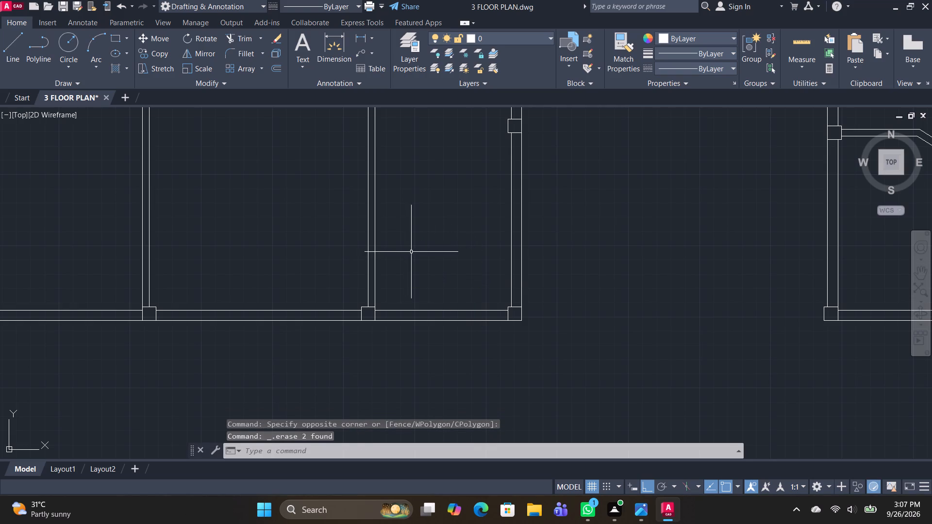
# Redraw a longer vertical line upward from the midpoint of the lower-right bay's inner bottom wall line.
pyautogui.press('l')
pyautogui.press('space')
pyautogui.scroll(2, 428, 308)
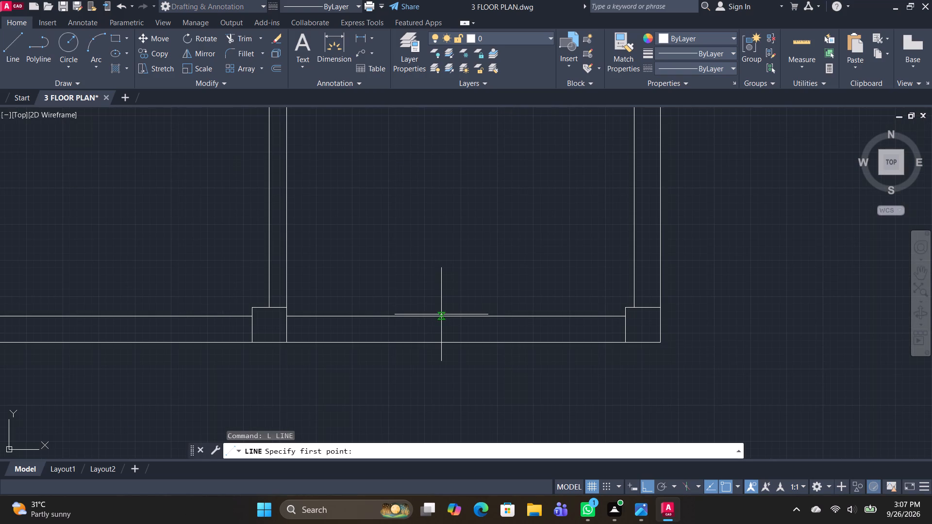
pyautogui.click(454, 315)
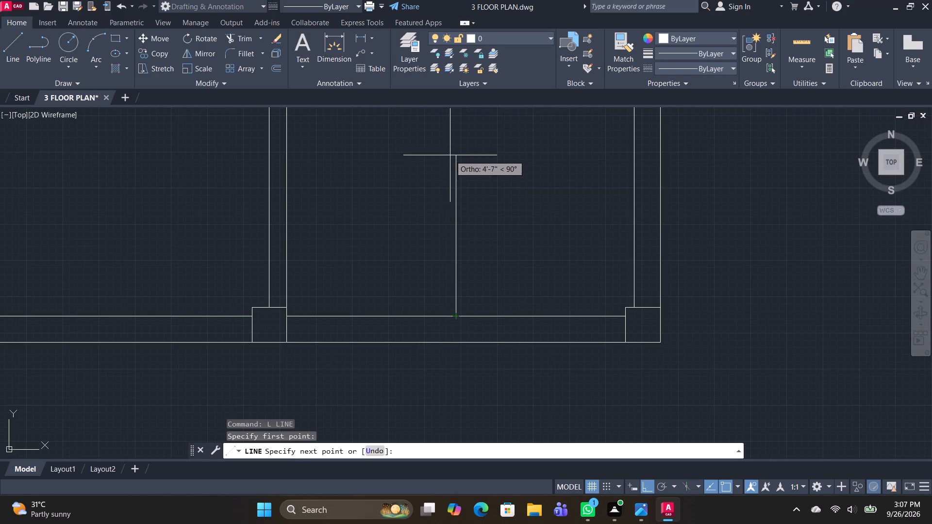
pyautogui.click(450, 131)
pyautogui.press('space')
# Offset the new vertical midpoint line 2" to both sides.
pyautogui.write('O')
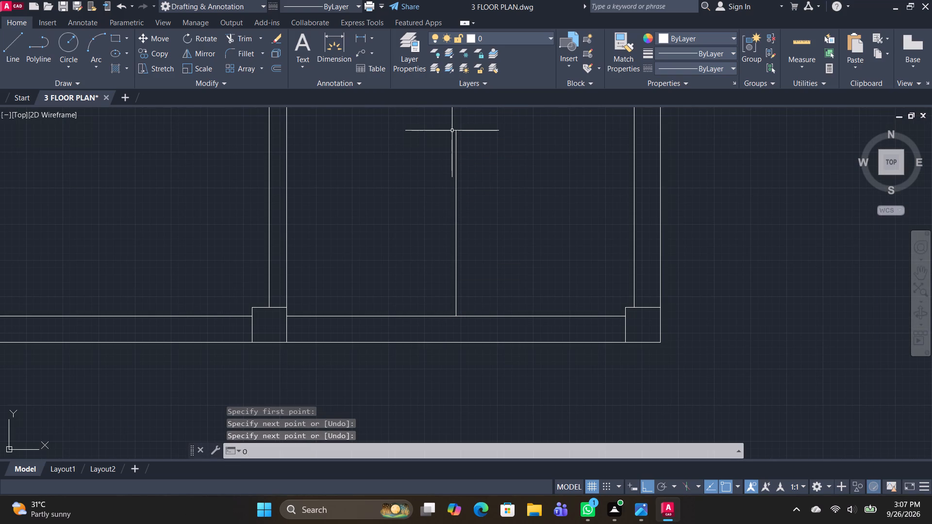
pyautogui.press('space')
pyautogui.write('2"')
pyautogui.press('Return')
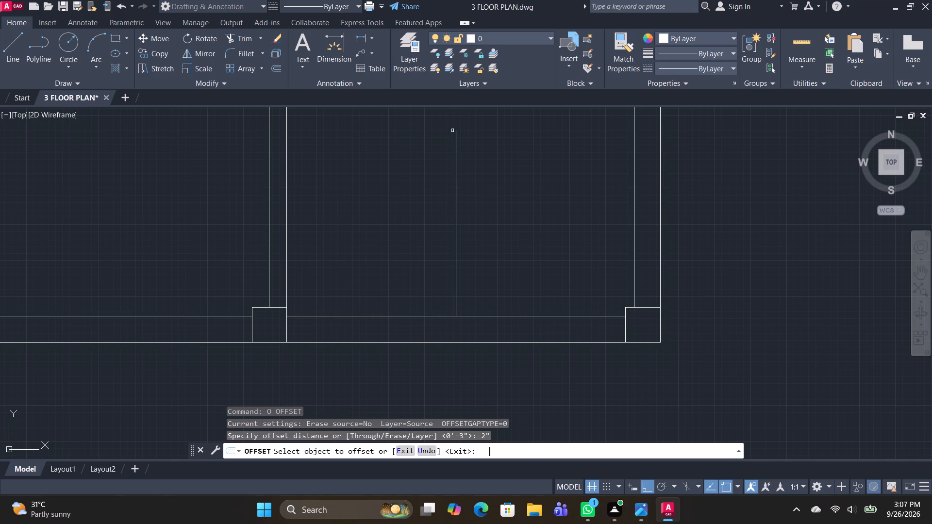
pyautogui.click(455, 245)
pyautogui.click(466, 250)
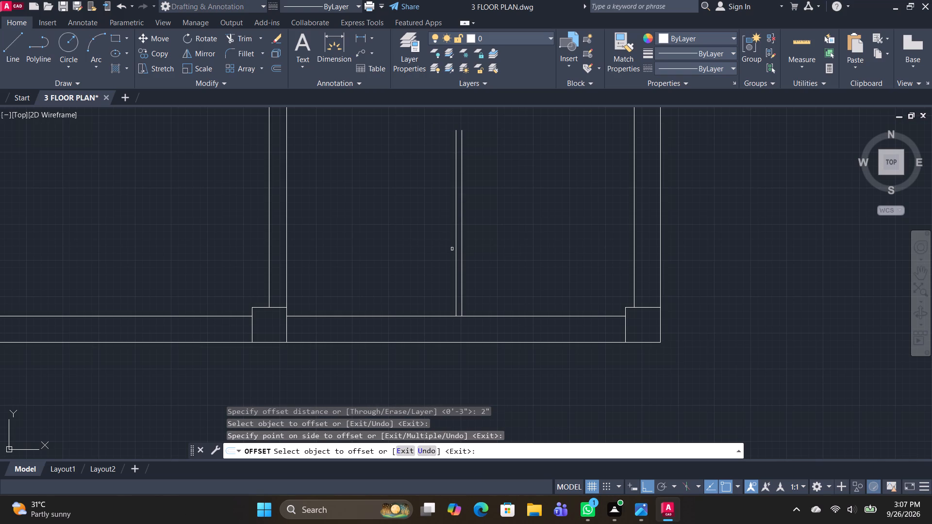
pyautogui.click(456, 249)
pyautogui.click(442, 247)
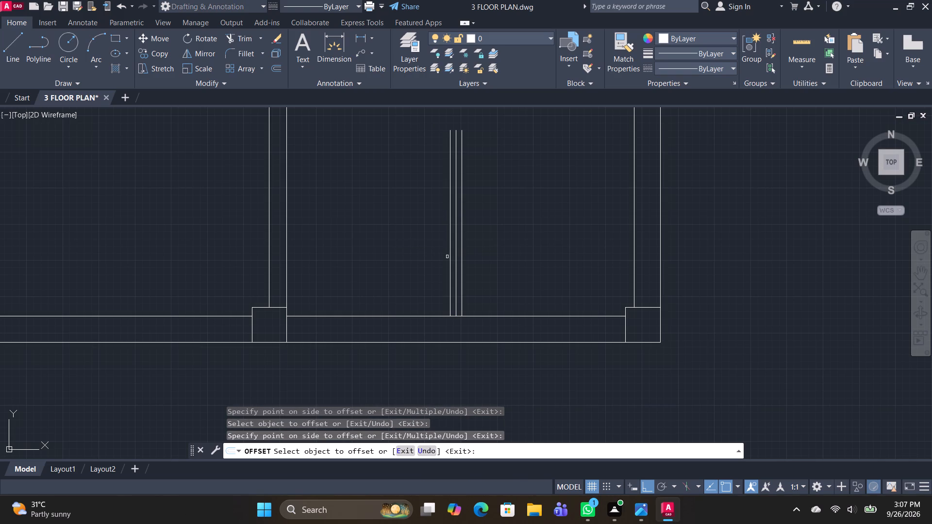
pyautogui.moveTo(488, 245); pyautogui.dragTo(443, 233, button='middle')
pyautogui.moveTo(440, 240); pyautogui.dragTo(432, 239)
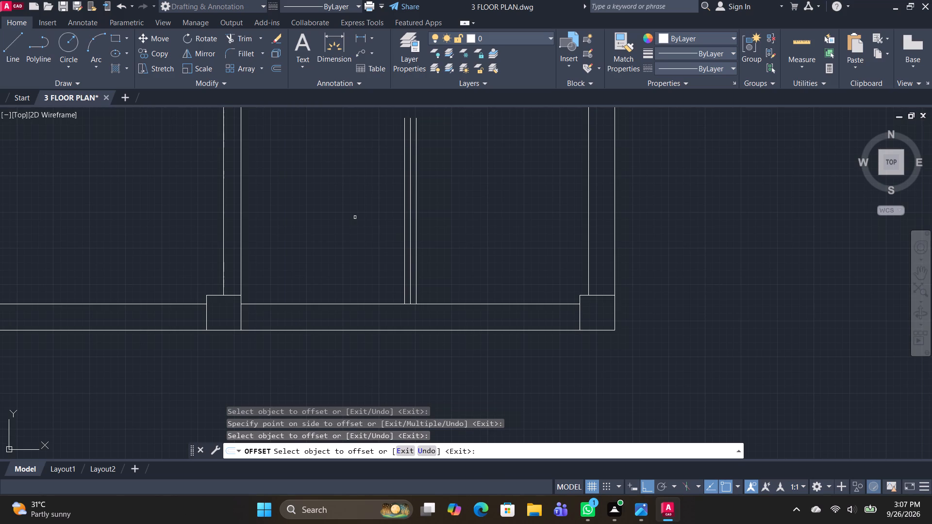
# Delete the midpoint line and its two offset lines in the lower-right bay.
pyautogui.press('Escape')
pyautogui.moveTo(464, 250); pyautogui.dragTo(412, 226)
pyautogui.click(354, 196)
pyautogui.press('Delete')
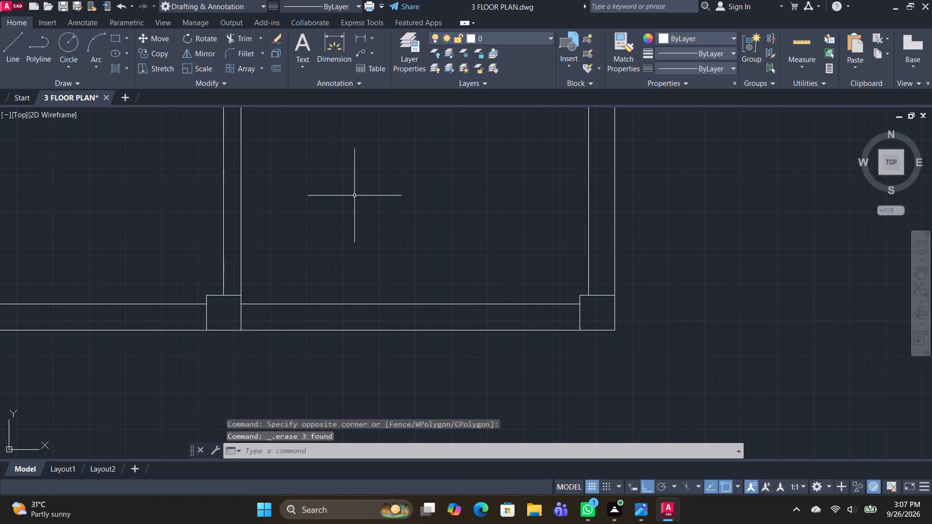
# Draw a vertical line up from the midpoint of the bay's inner bottom wall line and offset it 2" to the left.
pyautogui.write('L')
pyautogui.press('space')
pyautogui.click(408, 303)
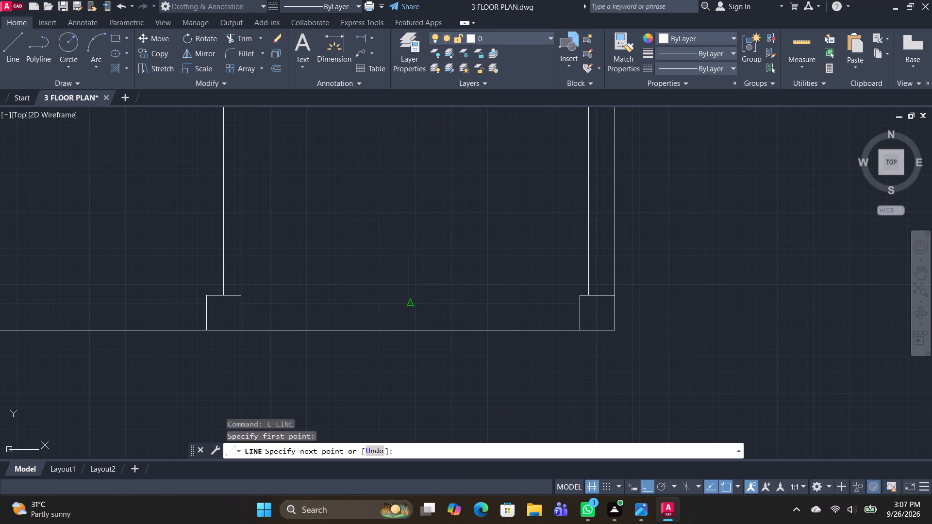
pyautogui.click(404, 167)
pyautogui.press('space')
pyautogui.write('O 2"')
pyautogui.press('Return')
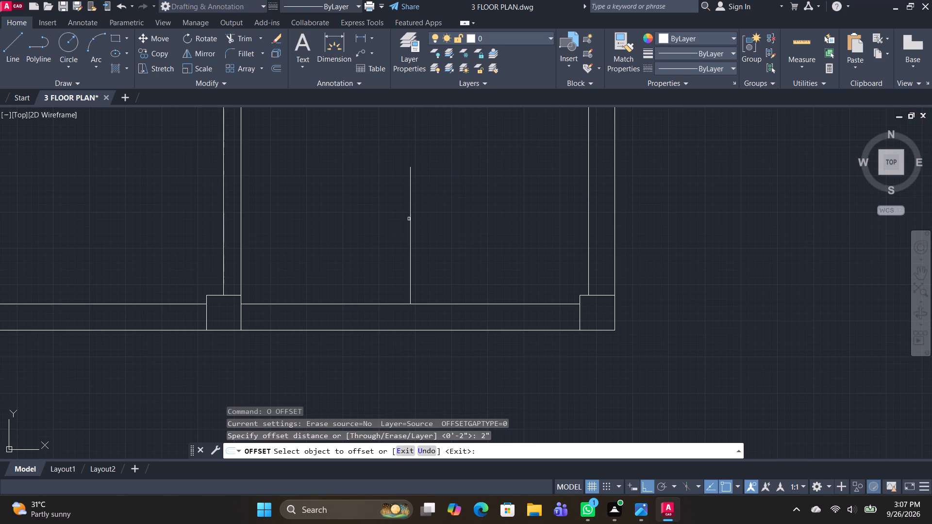
pyautogui.click(410, 219)
pyautogui.click(377, 219)
pyautogui.press('space')
# Draw a second vertical line up from the inner bottom wall line, between the first pair and the right column, and offset it 2" left.
pyautogui.press('l')
pyautogui.press('space')
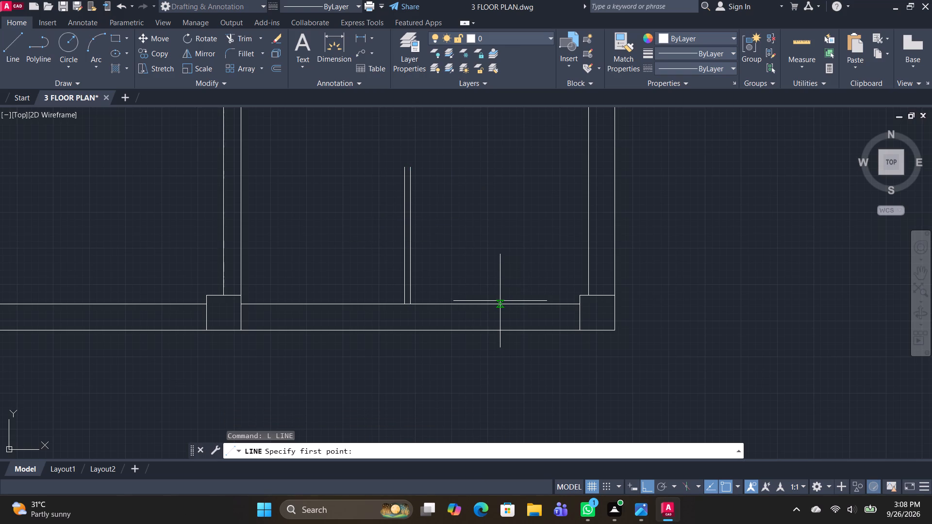
pyautogui.click(497, 302)
pyautogui.click(482, 174)
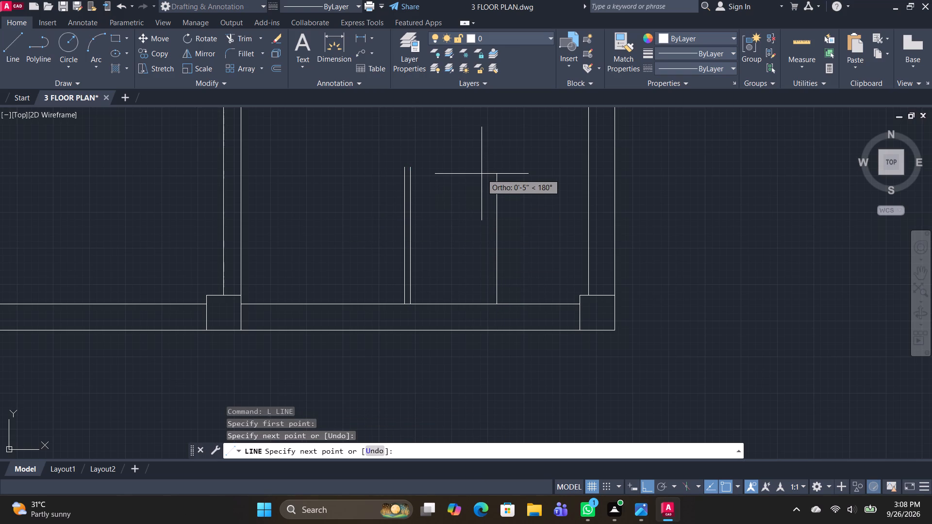
pyautogui.press('space')
pyautogui.write('O')
pyautogui.press('space')
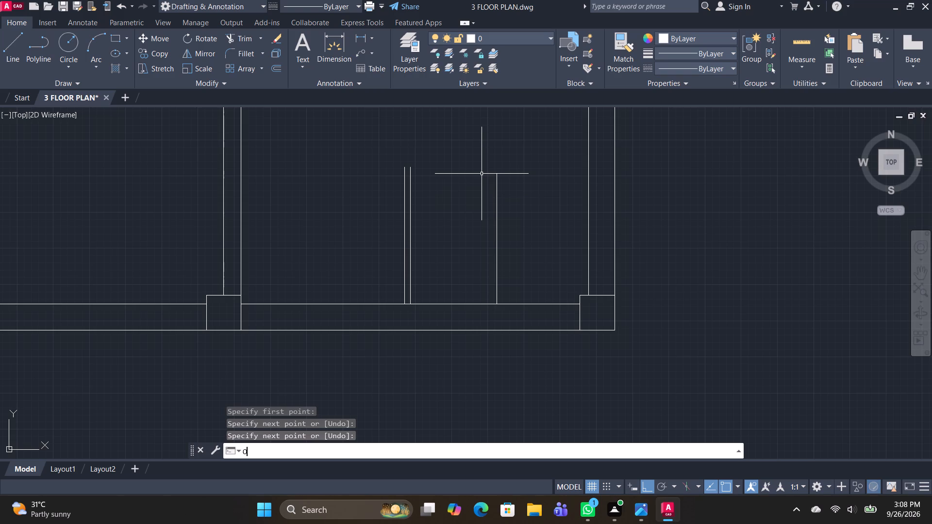
pyautogui.write('2"')
pyautogui.press('Return')
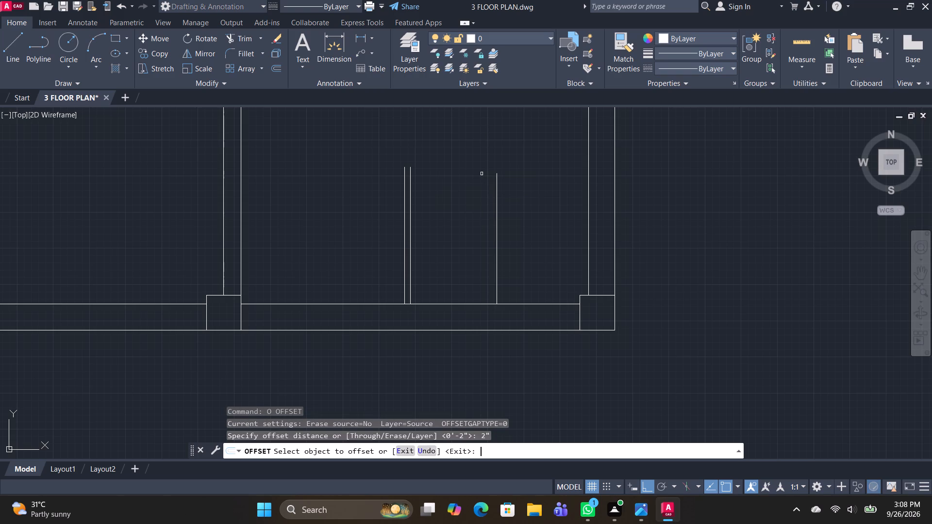
pyautogui.click(497, 221)
pyautogui.click(479, 225)
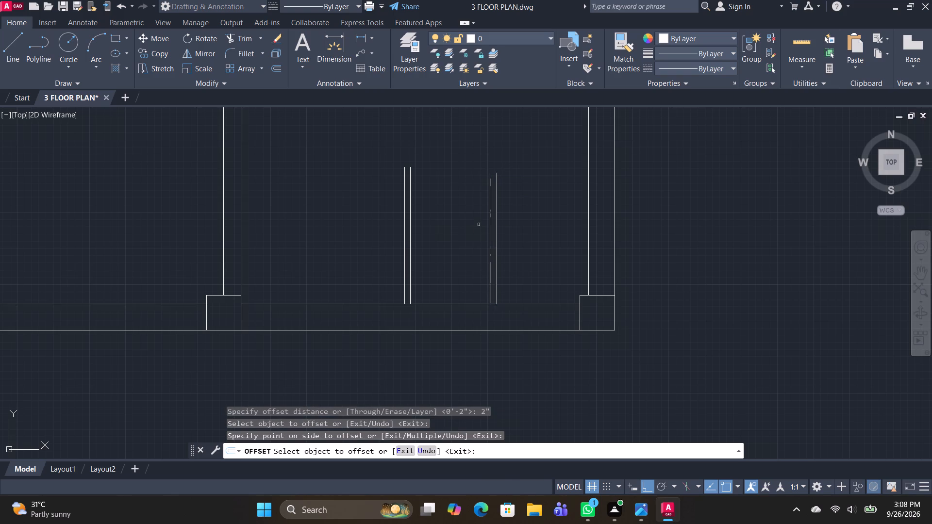
pyautogui.press('space')
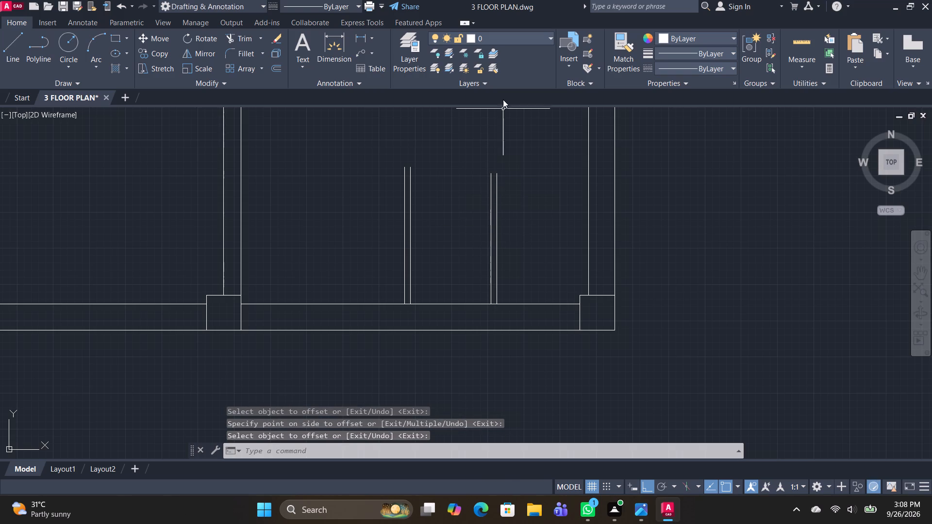
# Draw a line up the right wall's inner face from the corner column to the next column, continuing horizontally left to the vertical partition.
pyautogui.moveTo(523, 148); pyautogui.dragTo(522, 162, button='middle')
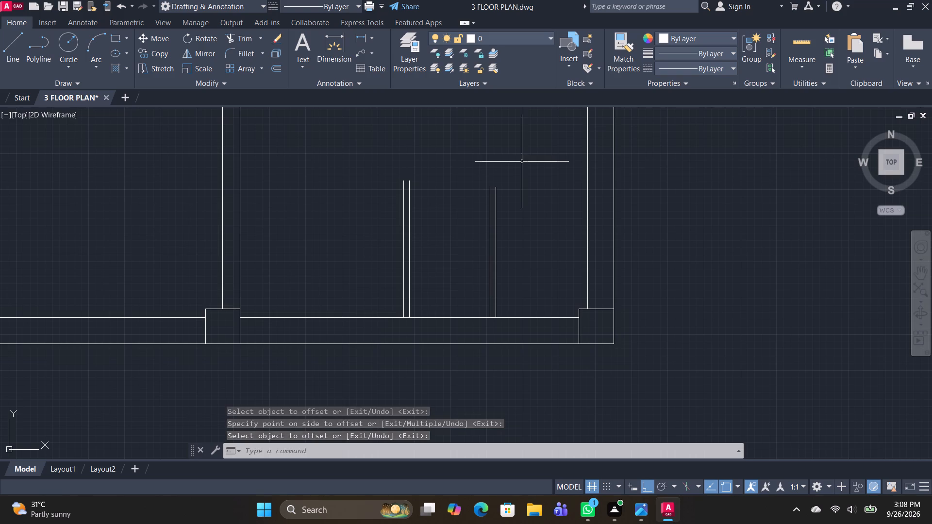
pyautogui.write('L')
pyautogui.press('space')
pyautogui.scroll(1, 586, 318)
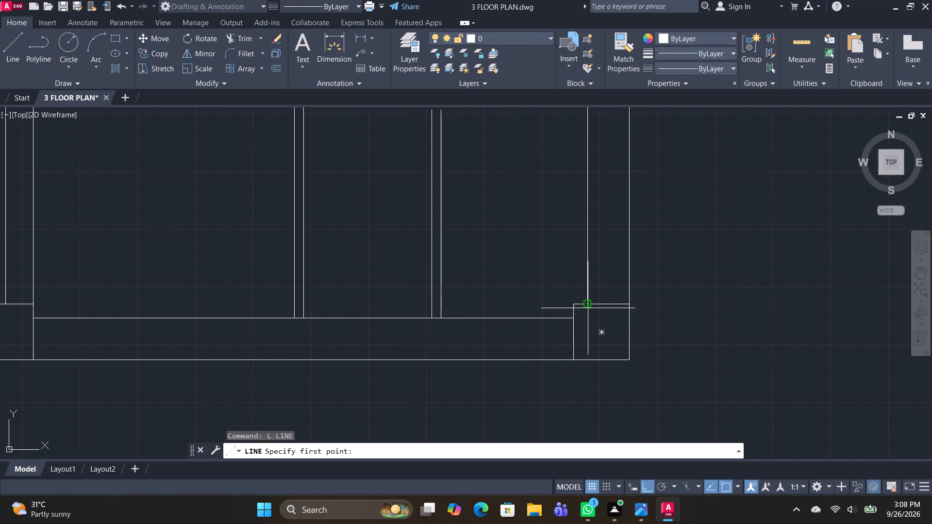
pyautogui.click(590, 303)
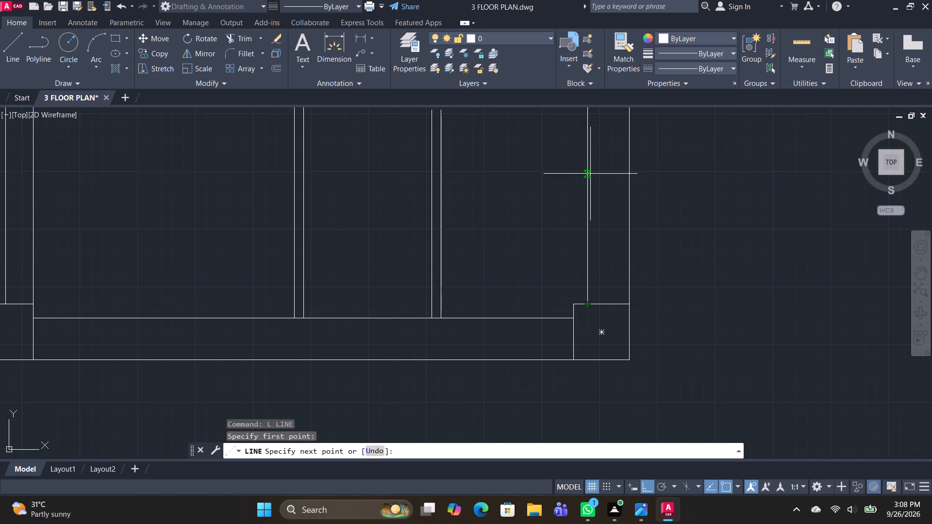
pyautogui.scroll(-2, 614, 170)
pyautogui.moveTo(604, 191); pyautogui.dragTo(596, 344, button='middle')
pyautogui.scroll(-2, 584, 211)
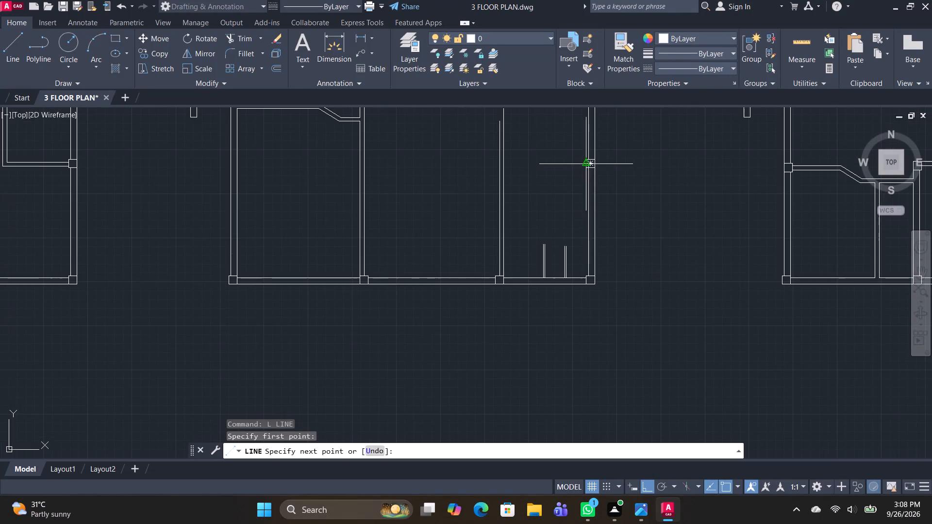
pyautogui.moveTo(586, 187); pyautogui.dragTo(583, 262, button='middle')
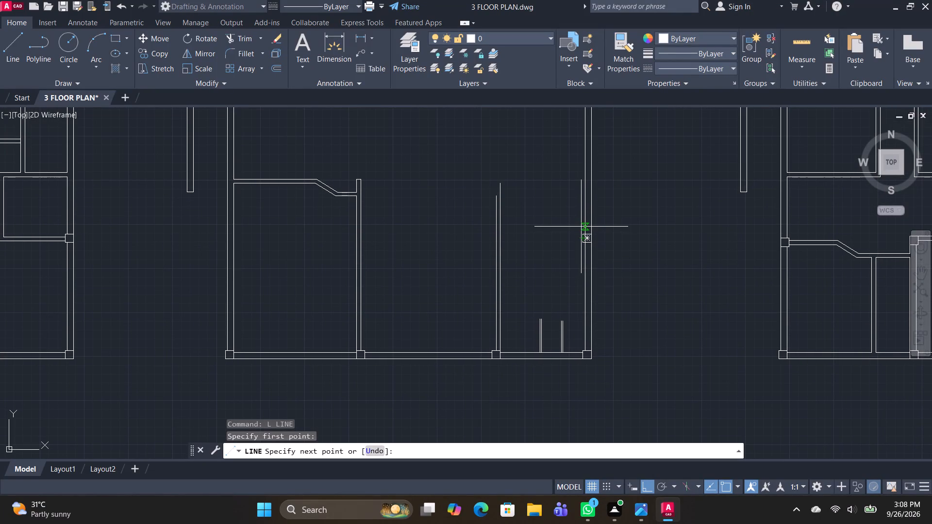
pyautogui.scroll(3, 590, 266)
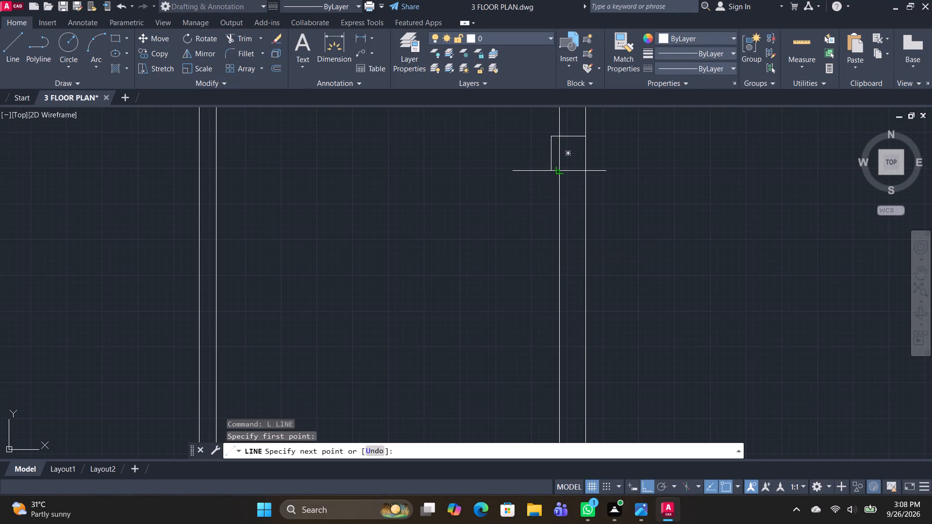
pyautogui.click(561, 170)
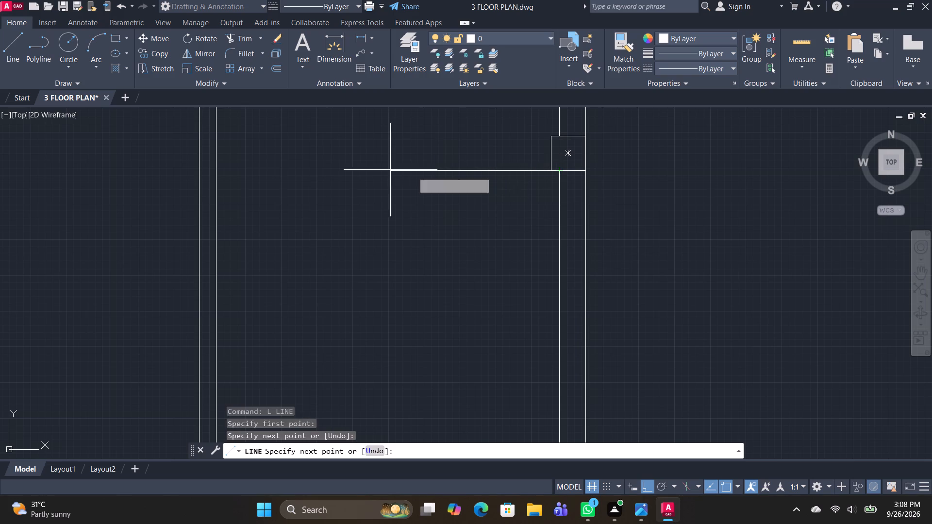
pyautogui.click(216, 171)
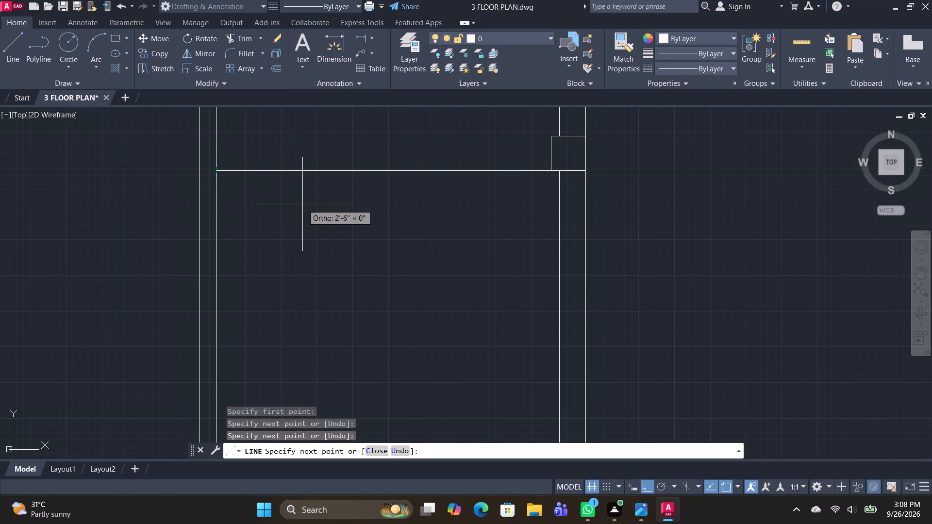
pyautogui.press('space')
# Delete the middle column on the right outer wall, above the lower-right bay.
pyautogui.scroll(-2, 322, 241)
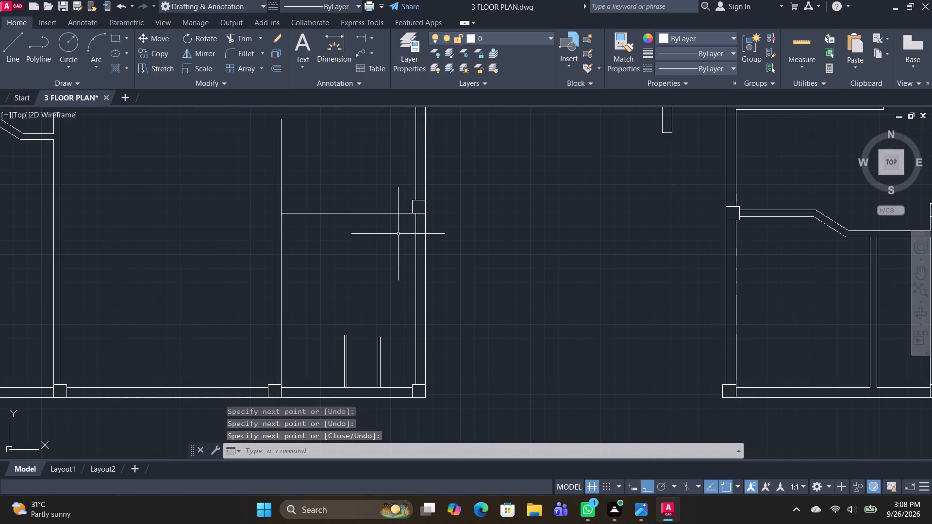
pyautogui.click(415, 207)
pyautogui.click(403, 200)
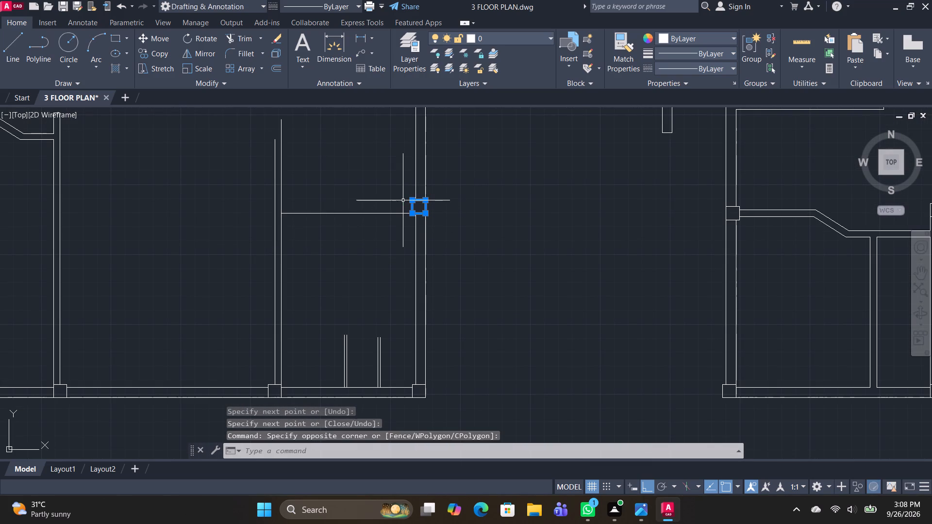
pyautogui.press('Delete')
# Extend the right wall's upper inner line down across the removed column's gap to the horizontal line.
pyautogui.write('TR')
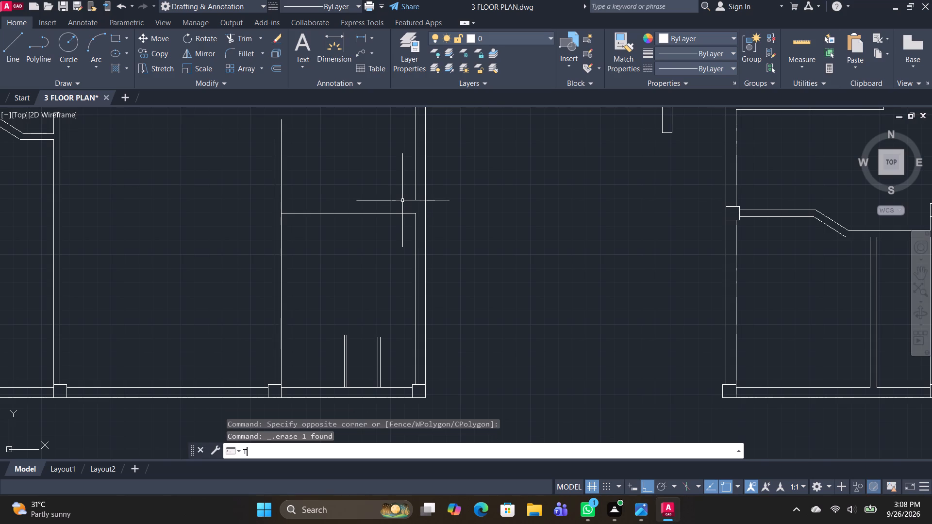
pyautogui.press('space')
pyautogui.keyDown('shift'); pyautogui.click(416, 199); pyautogui.keyUp('shift')
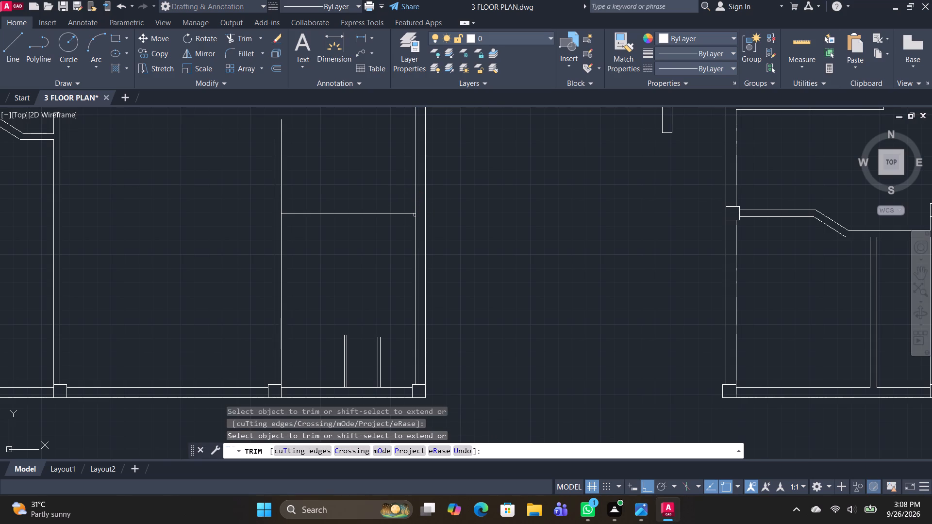
pyautogui.press('space')
pyautogui.press('space')
pyautogui.press('space')
pyautogui.press('space')
pyautogui.press('space')
pyautogui.press('space')
pyautogui.press('space')
pyautogui.press('space')
pyautogui.press('space')
pyautogui.press('space')
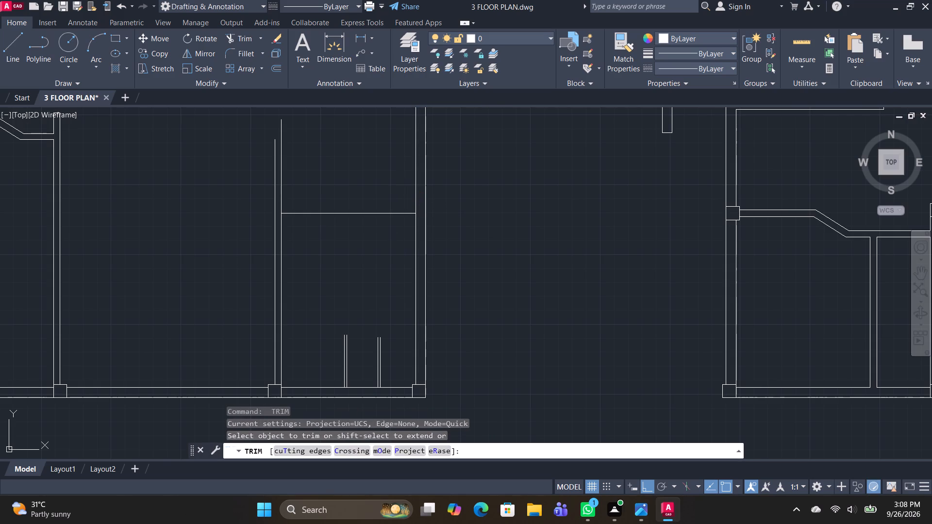
pyautogui.press('Escape')
# Extend the horizontal line across the right wall to its outer line.
pyautogui.write('TR')
pyautogui.press('space')
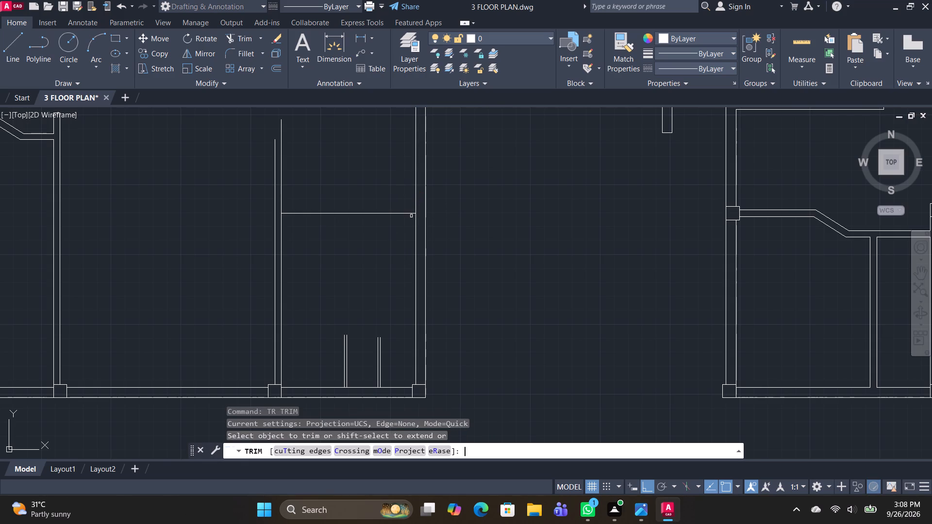
pyautogui.keyDown('shift'); pyautogui.click(409, 213); pyautogui.keyUp('shift')
pyautogui.scroll(1, 417, 216)
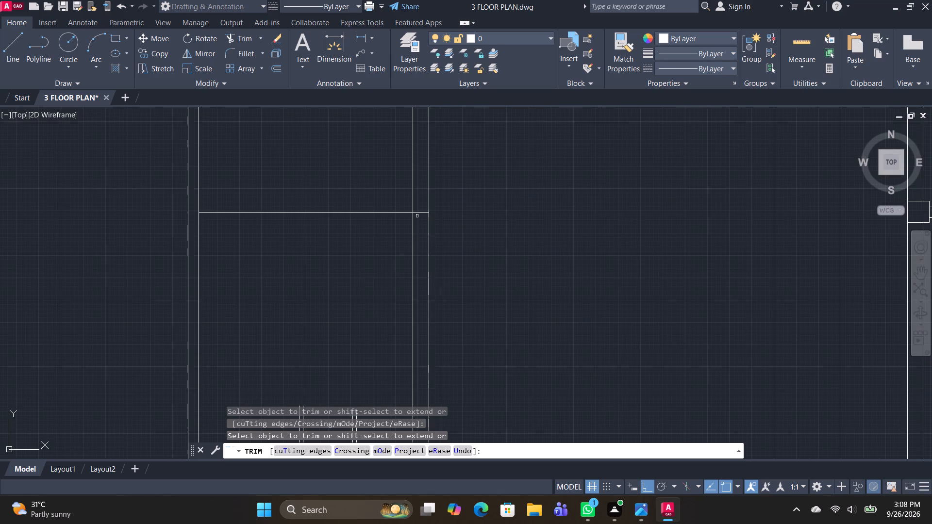
pyautogui.press('Escape')
# Offset the horizontal line 6" upward to form the bay's upper wall.
pyautogui.write('O')
pyautogui.press('space')
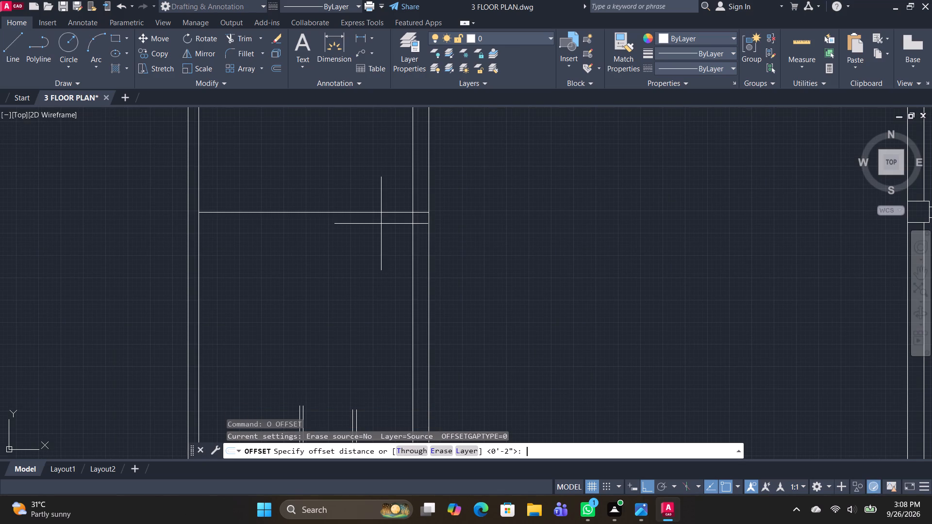
pyautogui.write('6"')
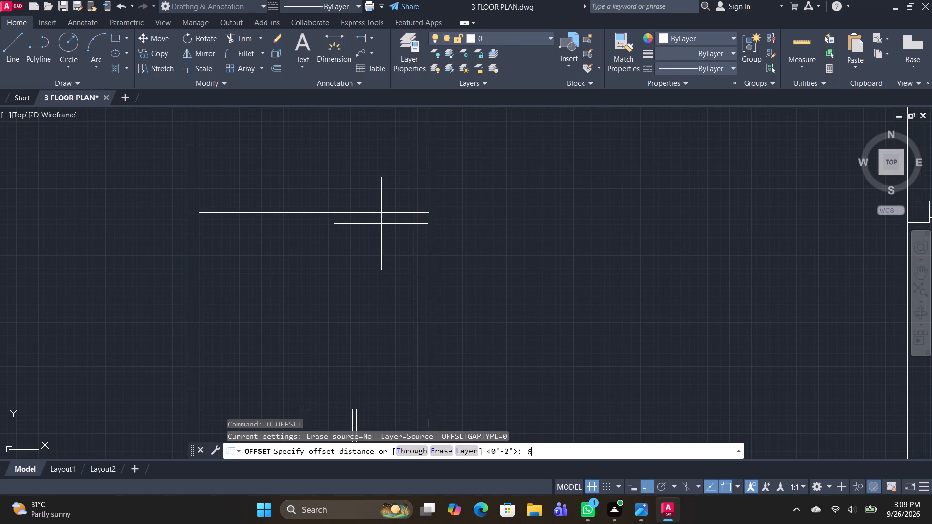
pyautogui.press('Return')
pyautogui.click(381, 224)
pyautogui.click(367, 212)
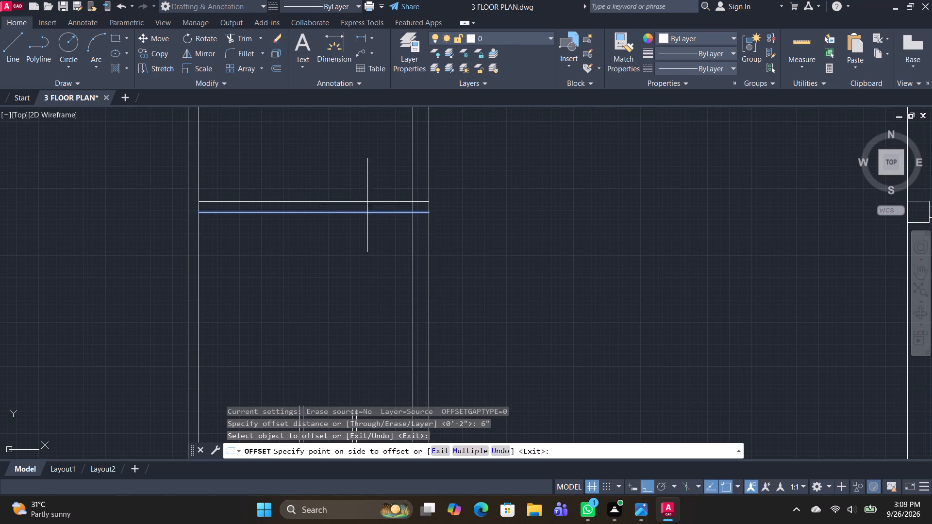
pyautogui.click(370, 187)
pyautogui.press('space')
# Trim the lower horizontal line inside the right wall, and both the wall's inner line and the partition line between the two horizontals.
pyautogui.write('TR')
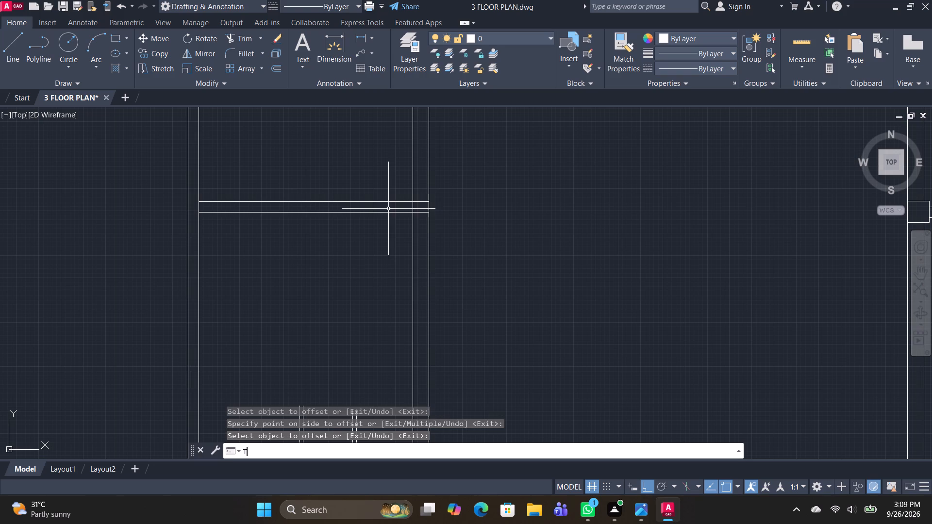
pyautogui.press('space')
pyautogui.moveTo(422, 210); pyautogui.dragTo(421, 225)
pyautogui.moveTo(420, 208); pyautogui.dragTo(419, 208)
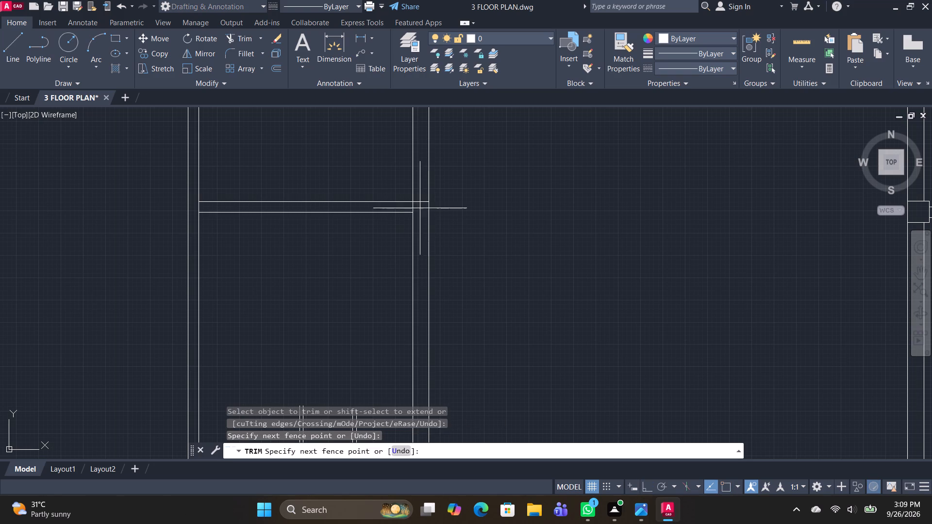
pyautogui.moveTo(419, 208); pyautogui.dragTo(389, 209)
pyautogui.moveTo(272, 263); pyautogui.dragTo(286, 300, button='middle')
pyautogui.scroll(2, 209, 249)
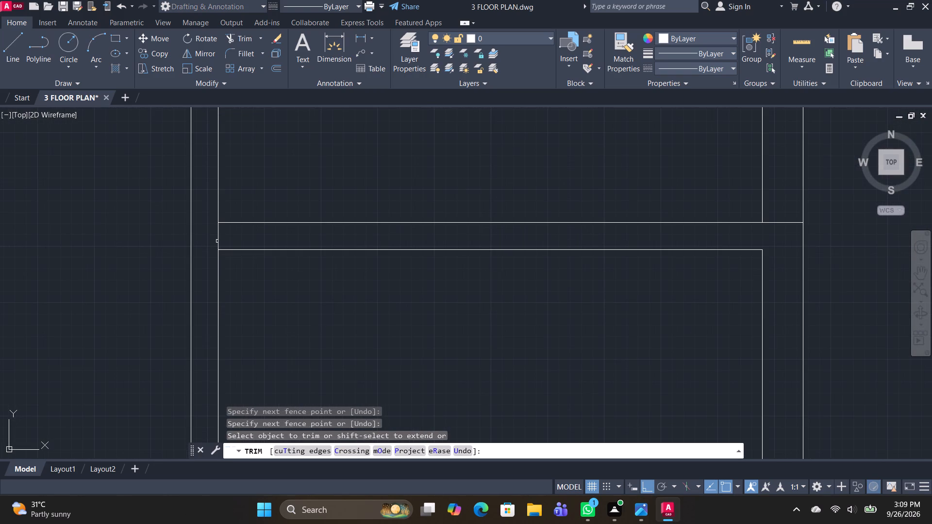
pyautogui.click(218, 241)
pyautogui.scroll(-3, 308, 288)
pyautogui.scroll(1, 320, 298)
pyautogui.scroll(-3, 323, 301)
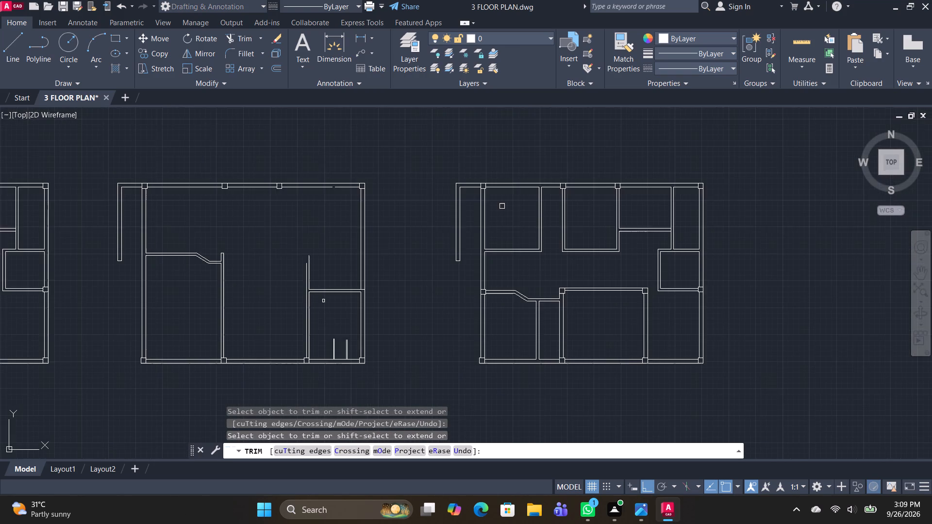
pyautogui.moveTo(338, 331); pyautogui.dragTo(261, 291, button='middle')
pyautogui.scroll(1, 262, 295)
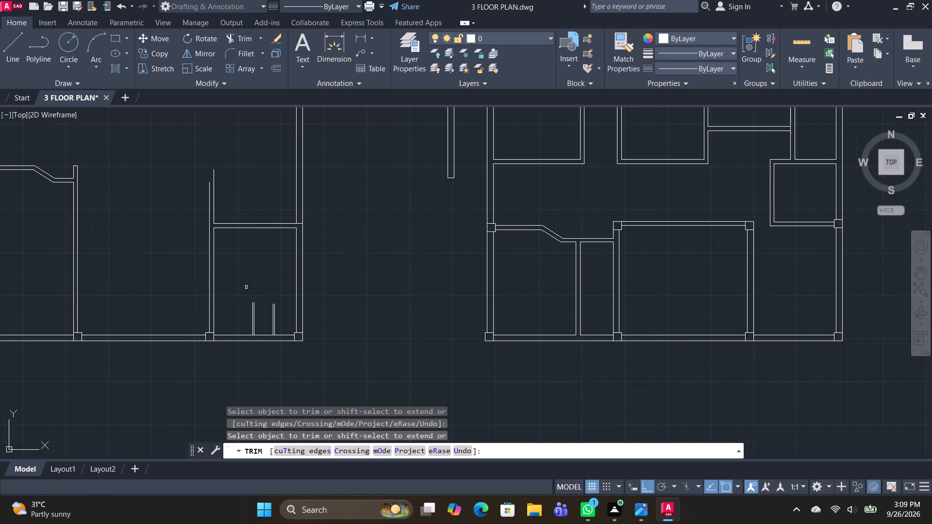
pyautogui.moveTo(277, 293); pyautogui.dragTo(310, 307, button='middle')
pyautogui.scroll(1, 308, 306)
pyautogui.press('Escape')
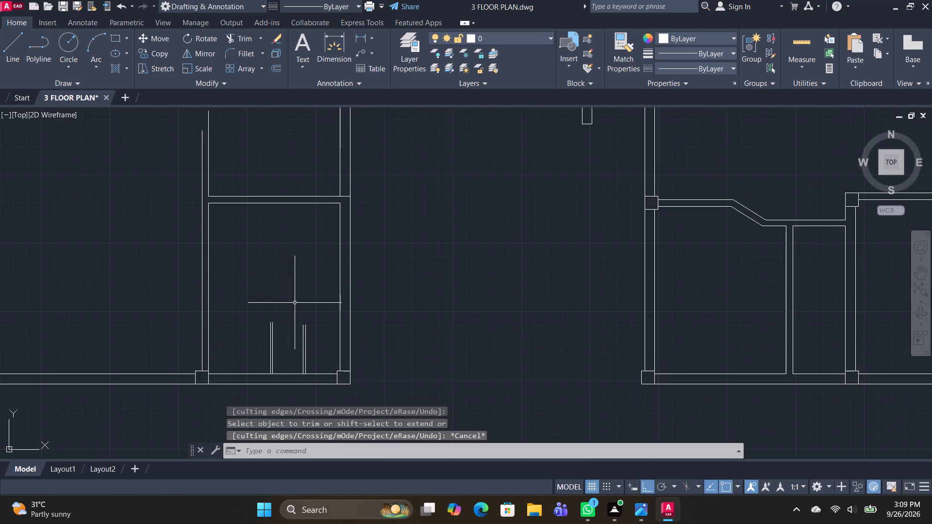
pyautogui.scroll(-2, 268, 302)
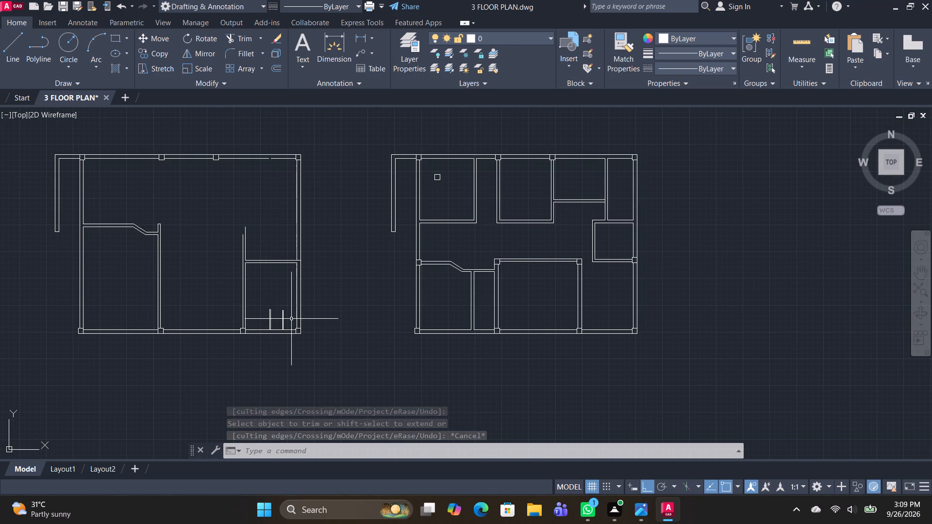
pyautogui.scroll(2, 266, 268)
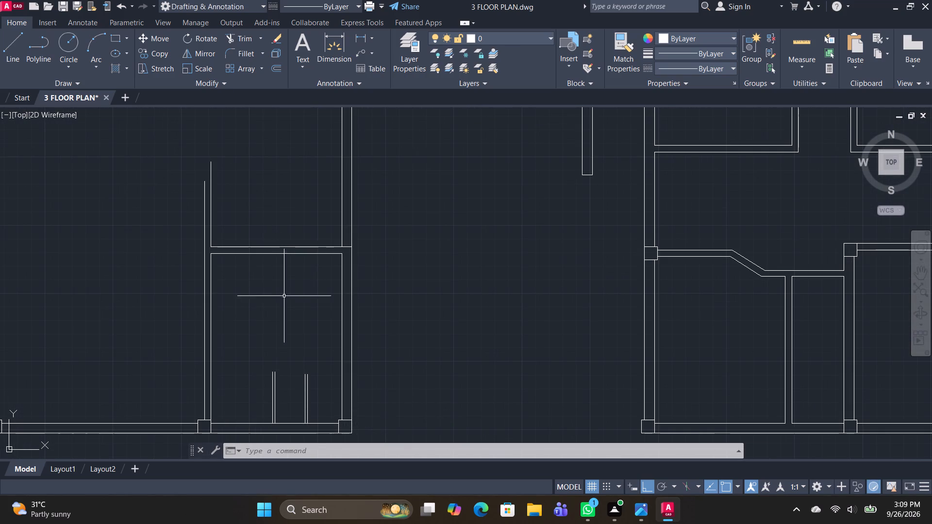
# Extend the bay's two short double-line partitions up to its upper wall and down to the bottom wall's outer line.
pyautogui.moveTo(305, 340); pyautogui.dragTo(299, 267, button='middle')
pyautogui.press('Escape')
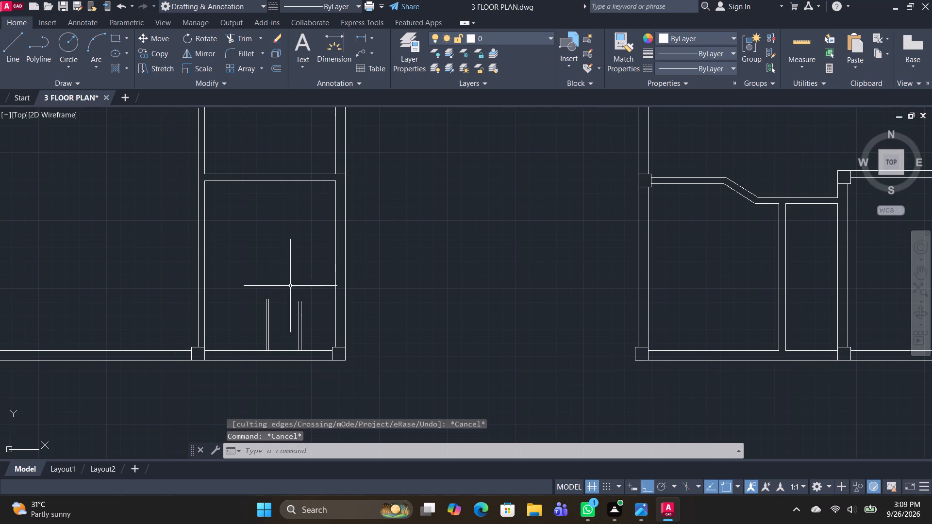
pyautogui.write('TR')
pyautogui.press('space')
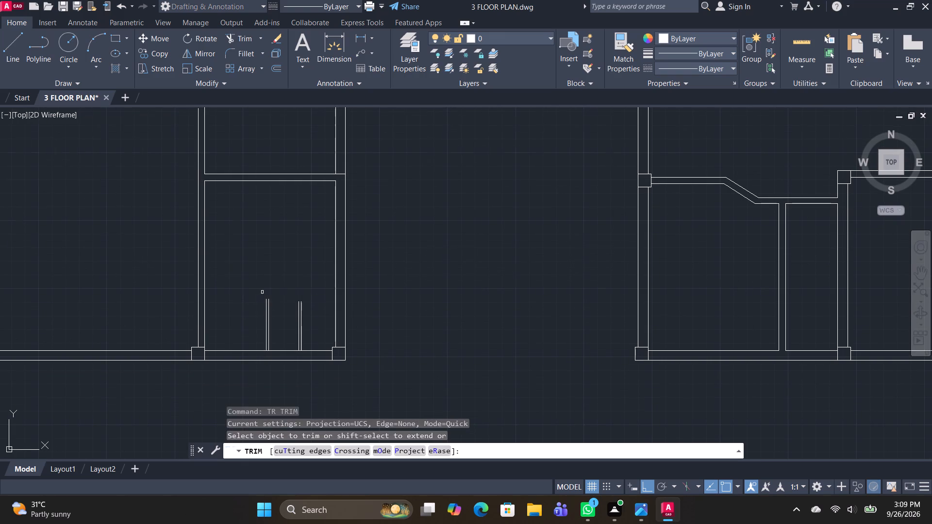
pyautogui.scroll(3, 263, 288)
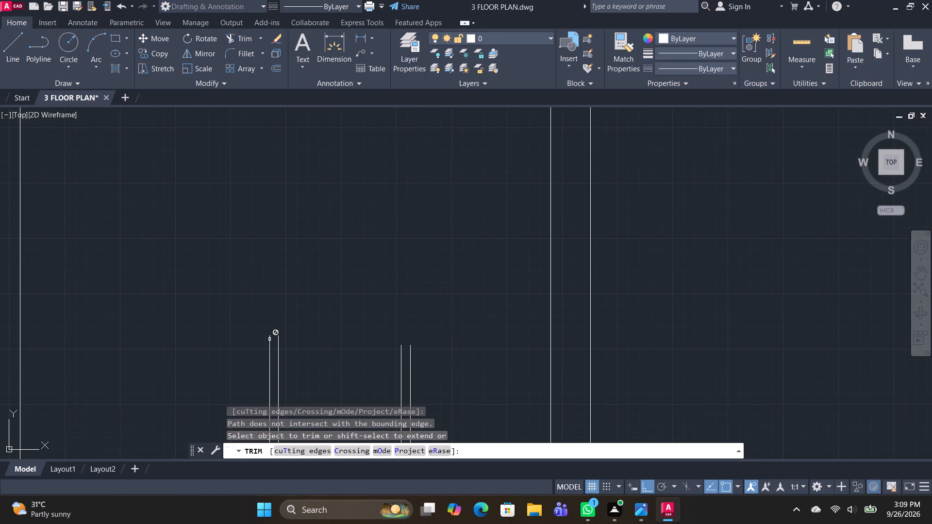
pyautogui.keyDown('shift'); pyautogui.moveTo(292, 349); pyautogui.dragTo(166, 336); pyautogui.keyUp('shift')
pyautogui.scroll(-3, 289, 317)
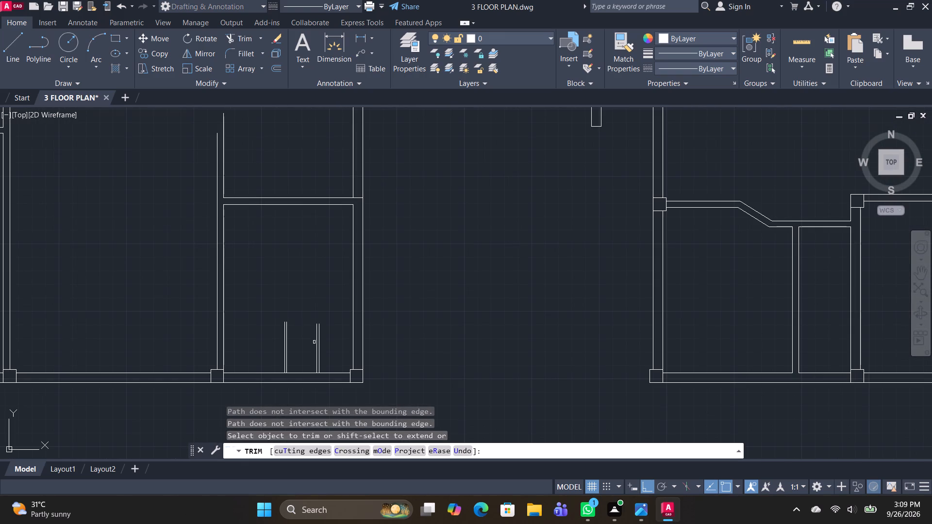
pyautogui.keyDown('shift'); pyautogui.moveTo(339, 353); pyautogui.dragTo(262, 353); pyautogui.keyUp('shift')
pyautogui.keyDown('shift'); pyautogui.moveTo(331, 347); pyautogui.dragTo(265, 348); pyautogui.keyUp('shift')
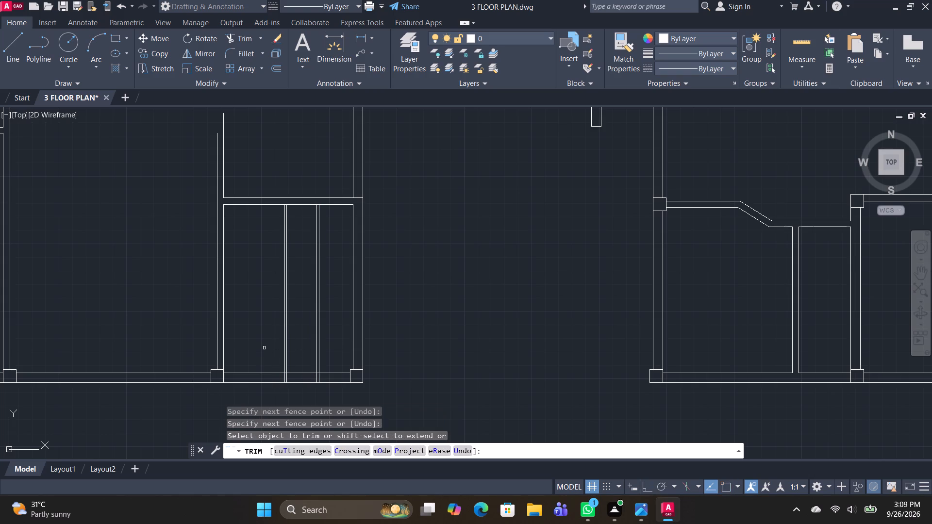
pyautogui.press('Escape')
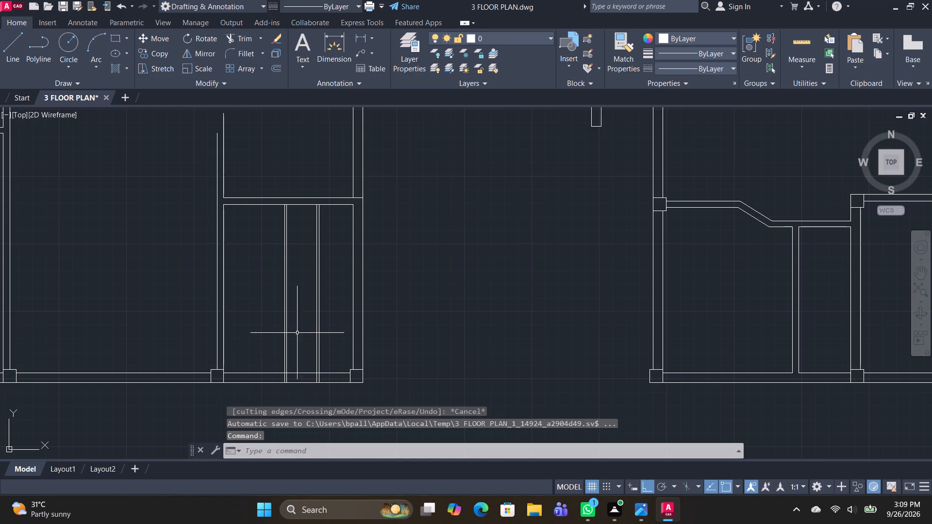
# Trim both partitions out of the bottom wall's thickness and cut the wall's inner line between each partition's two lines.
pyautogui.write('TR')
pyautogui.press('space')
pyautogui.scroll(3, 282, 382)
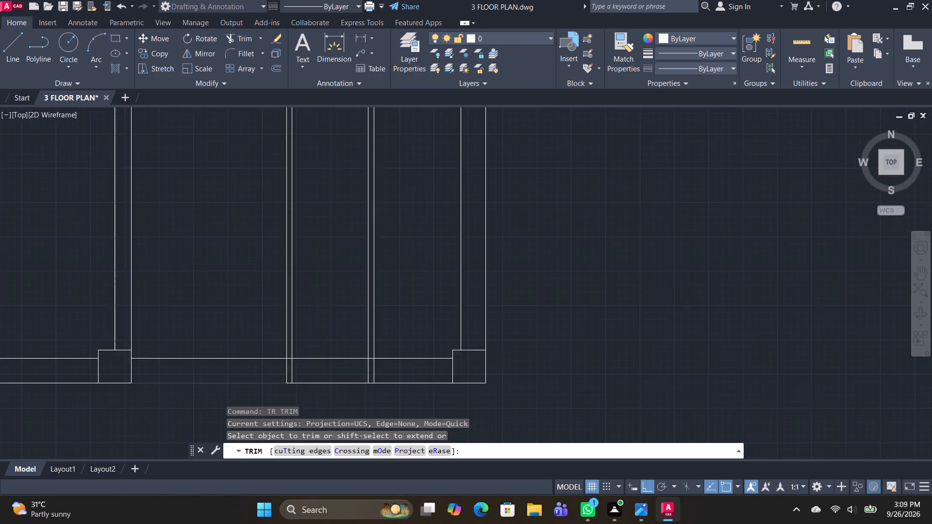
pyautogui.moveTo(272, 367); pyautogui.dragTo(449, 366)
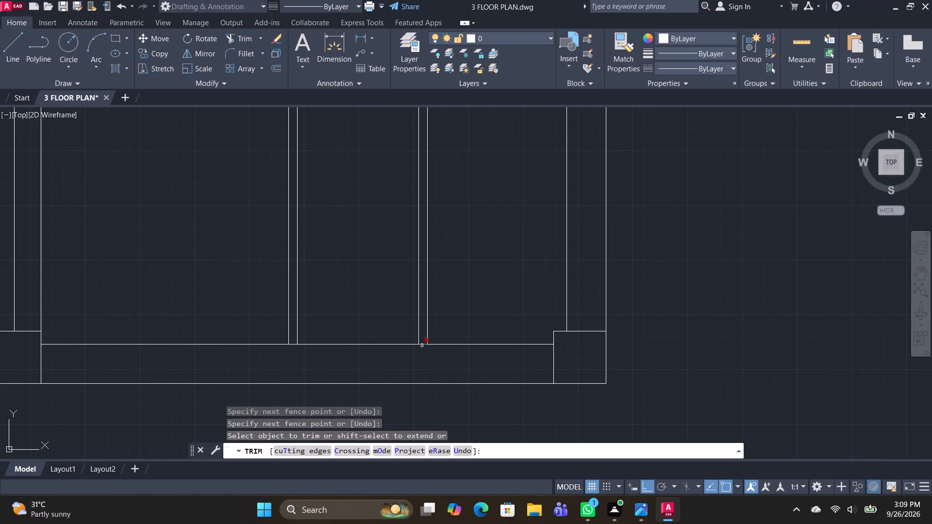
pyautogui.click(422, 345)
pyautogui.click(423, 344)
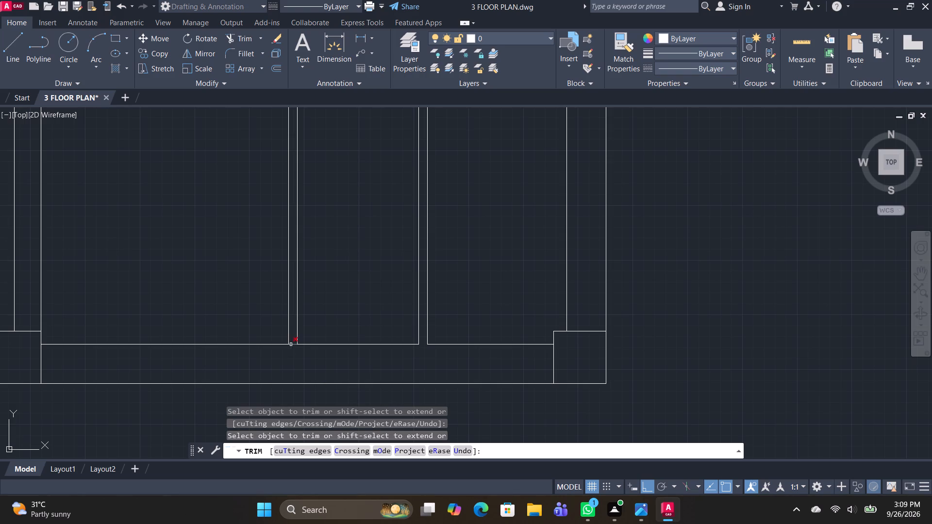
pyautogui.click(291, 344)
pyautogui.click(292, 344)
pyautogui.scroll(-1, 331, 366)
pyautogui.press('Escape')
pyautogui.scroll(-1, 408, 302)
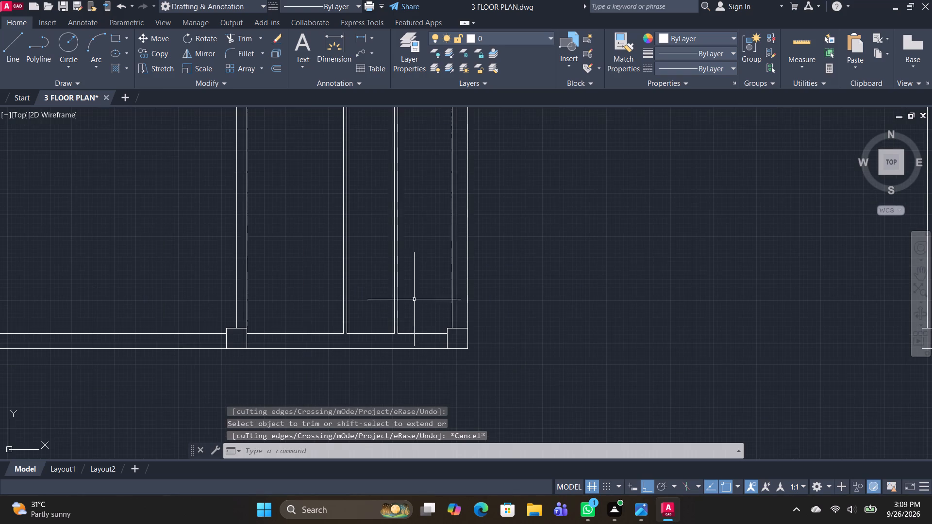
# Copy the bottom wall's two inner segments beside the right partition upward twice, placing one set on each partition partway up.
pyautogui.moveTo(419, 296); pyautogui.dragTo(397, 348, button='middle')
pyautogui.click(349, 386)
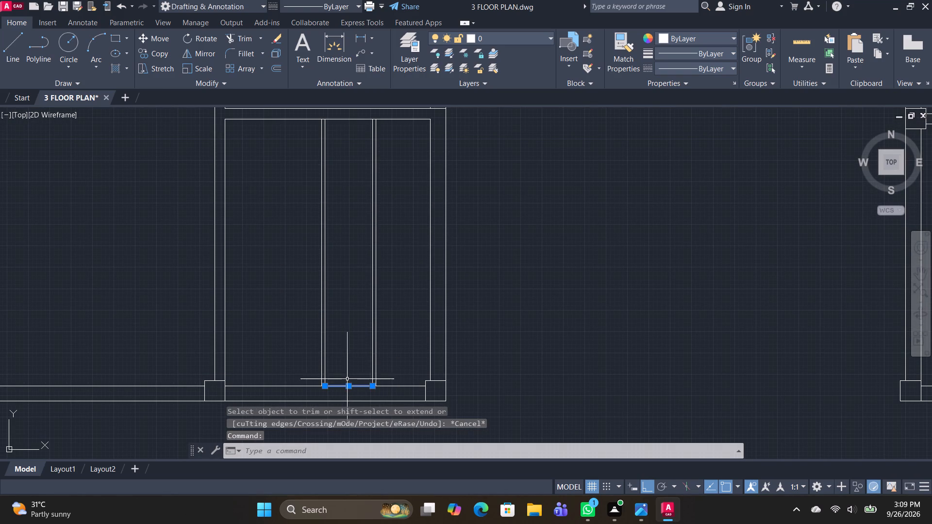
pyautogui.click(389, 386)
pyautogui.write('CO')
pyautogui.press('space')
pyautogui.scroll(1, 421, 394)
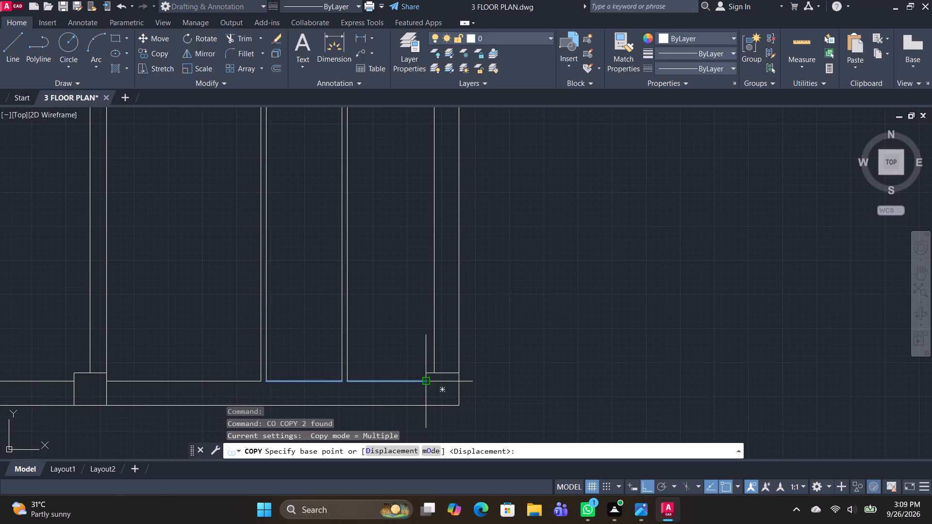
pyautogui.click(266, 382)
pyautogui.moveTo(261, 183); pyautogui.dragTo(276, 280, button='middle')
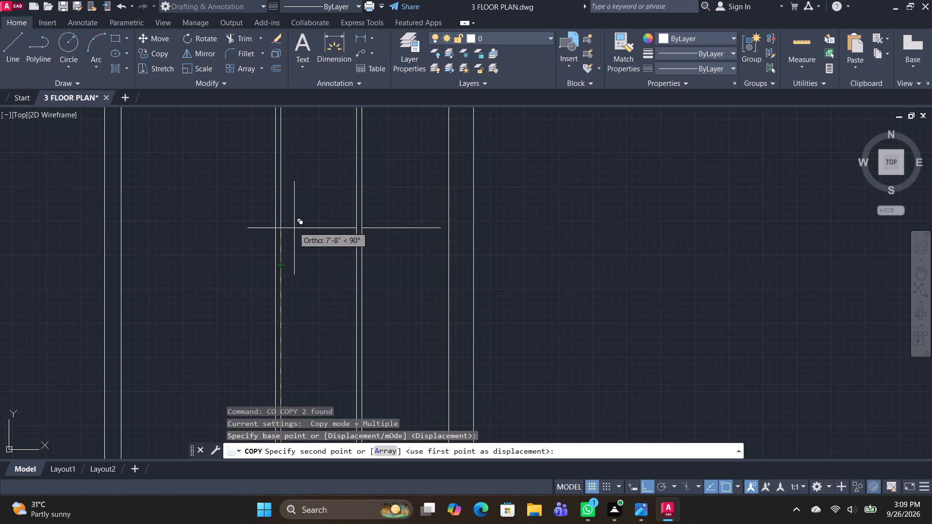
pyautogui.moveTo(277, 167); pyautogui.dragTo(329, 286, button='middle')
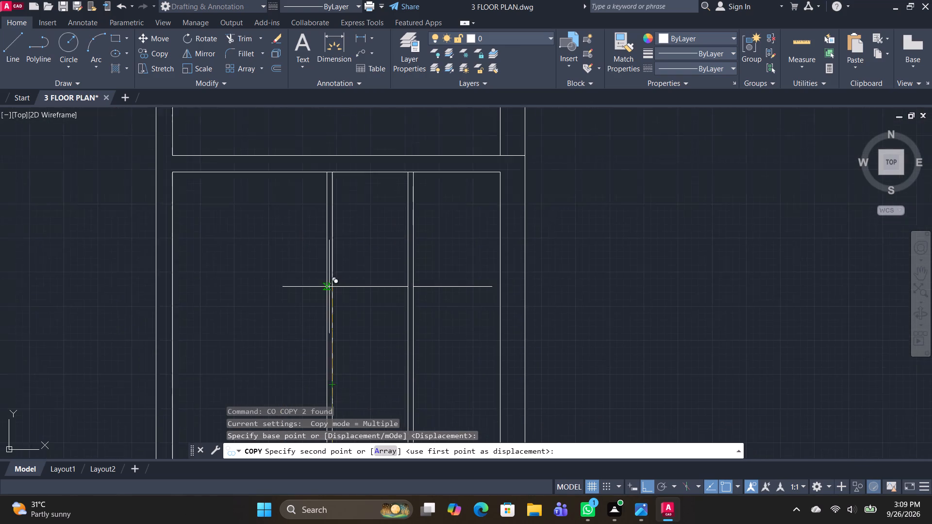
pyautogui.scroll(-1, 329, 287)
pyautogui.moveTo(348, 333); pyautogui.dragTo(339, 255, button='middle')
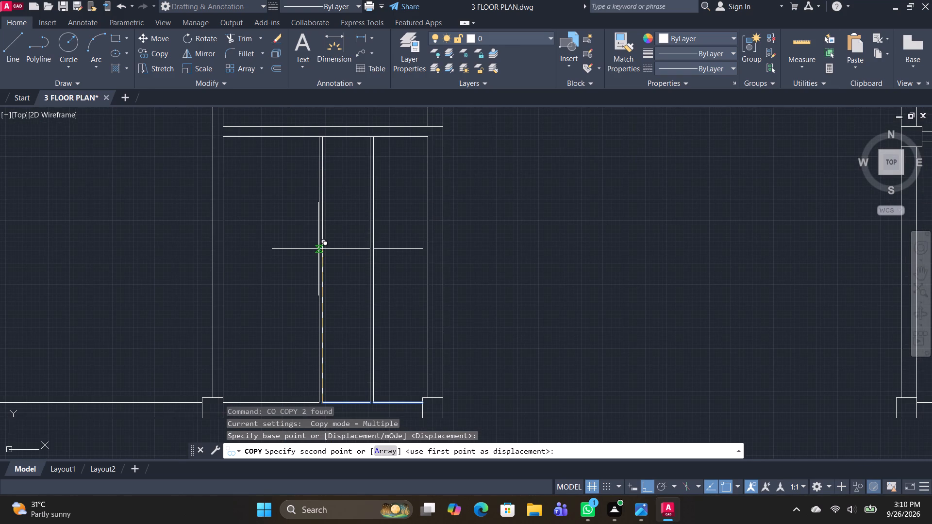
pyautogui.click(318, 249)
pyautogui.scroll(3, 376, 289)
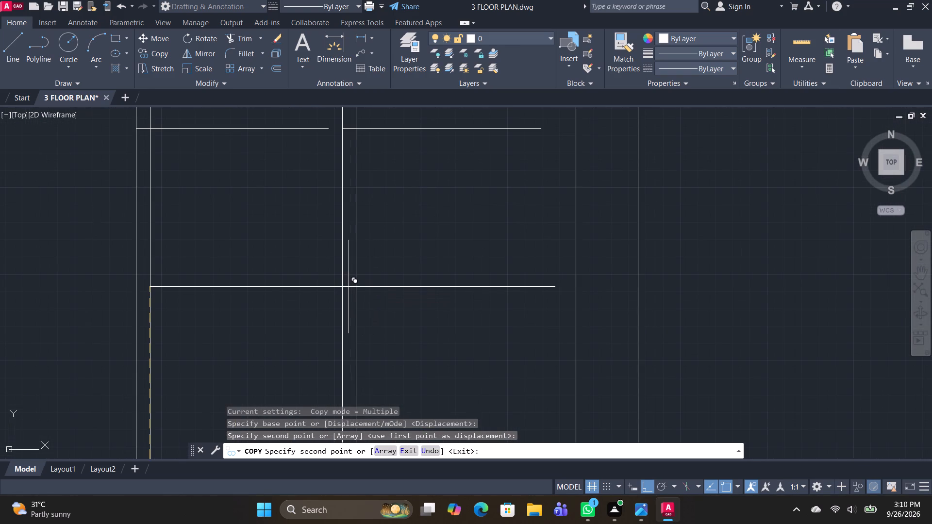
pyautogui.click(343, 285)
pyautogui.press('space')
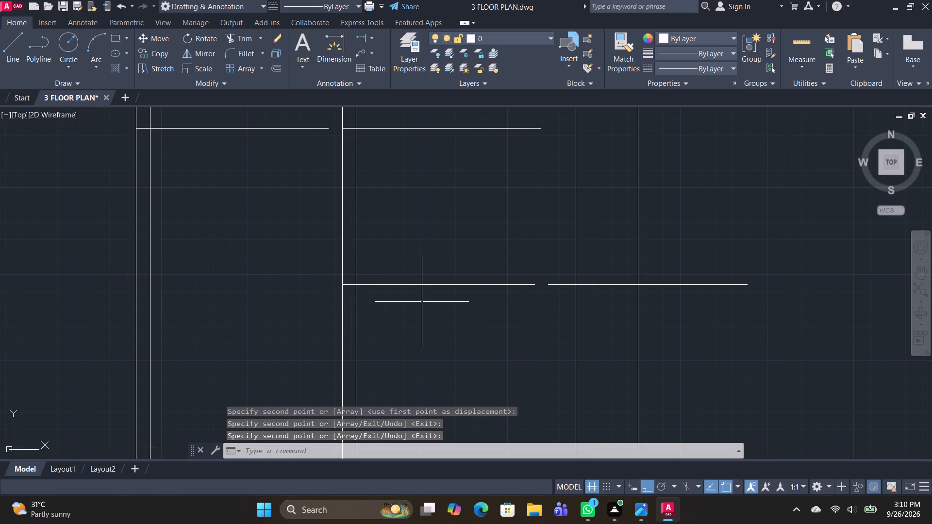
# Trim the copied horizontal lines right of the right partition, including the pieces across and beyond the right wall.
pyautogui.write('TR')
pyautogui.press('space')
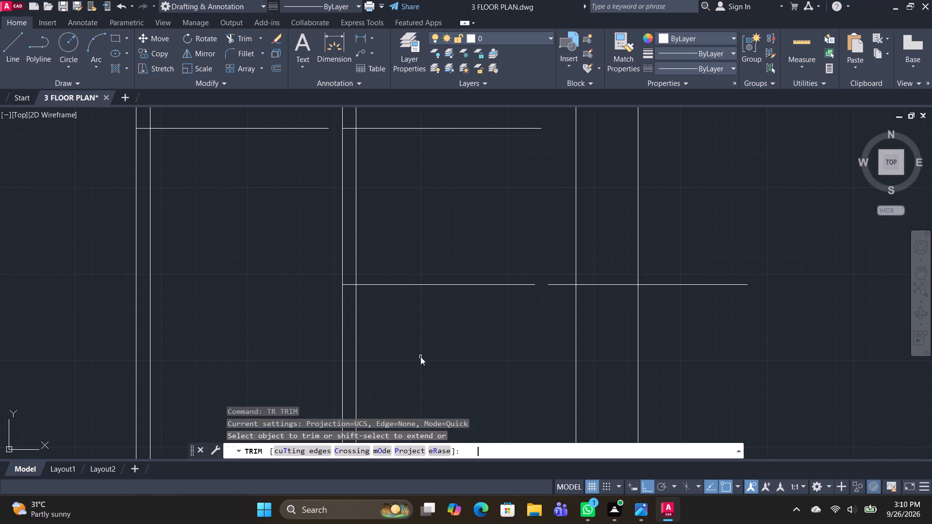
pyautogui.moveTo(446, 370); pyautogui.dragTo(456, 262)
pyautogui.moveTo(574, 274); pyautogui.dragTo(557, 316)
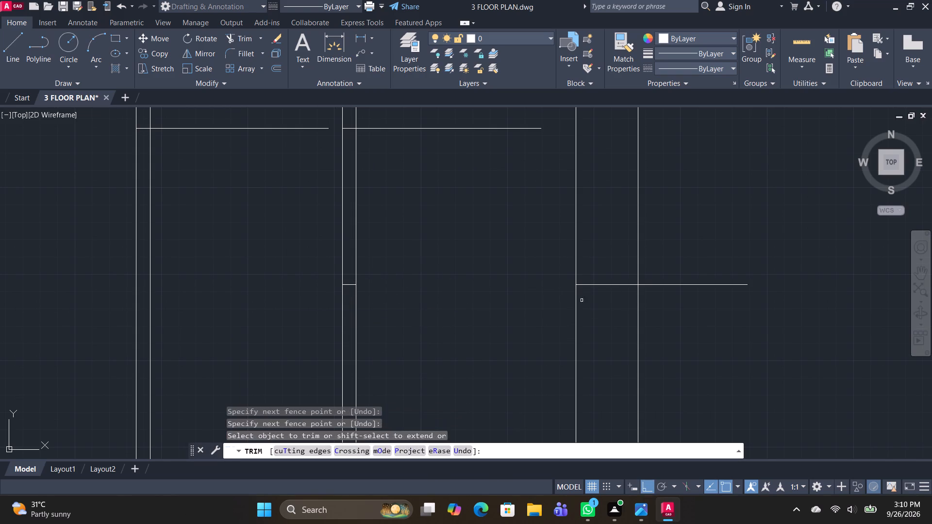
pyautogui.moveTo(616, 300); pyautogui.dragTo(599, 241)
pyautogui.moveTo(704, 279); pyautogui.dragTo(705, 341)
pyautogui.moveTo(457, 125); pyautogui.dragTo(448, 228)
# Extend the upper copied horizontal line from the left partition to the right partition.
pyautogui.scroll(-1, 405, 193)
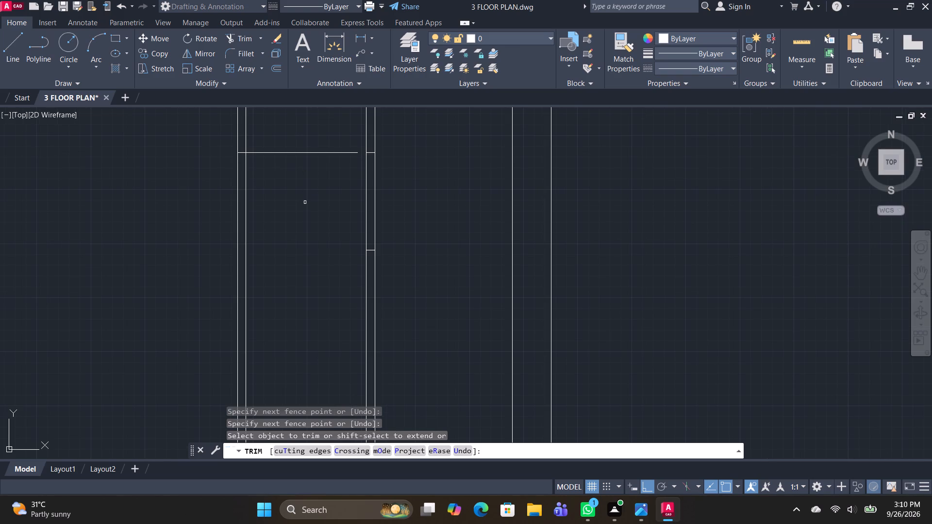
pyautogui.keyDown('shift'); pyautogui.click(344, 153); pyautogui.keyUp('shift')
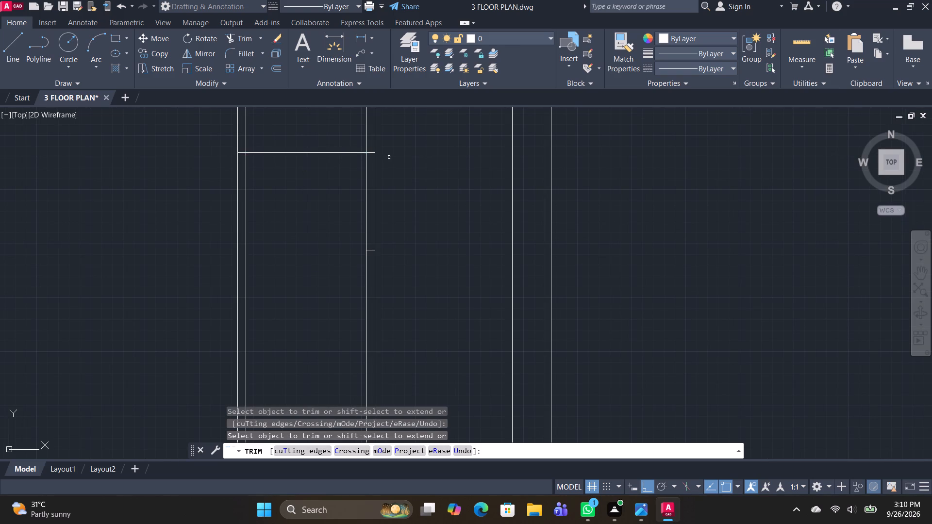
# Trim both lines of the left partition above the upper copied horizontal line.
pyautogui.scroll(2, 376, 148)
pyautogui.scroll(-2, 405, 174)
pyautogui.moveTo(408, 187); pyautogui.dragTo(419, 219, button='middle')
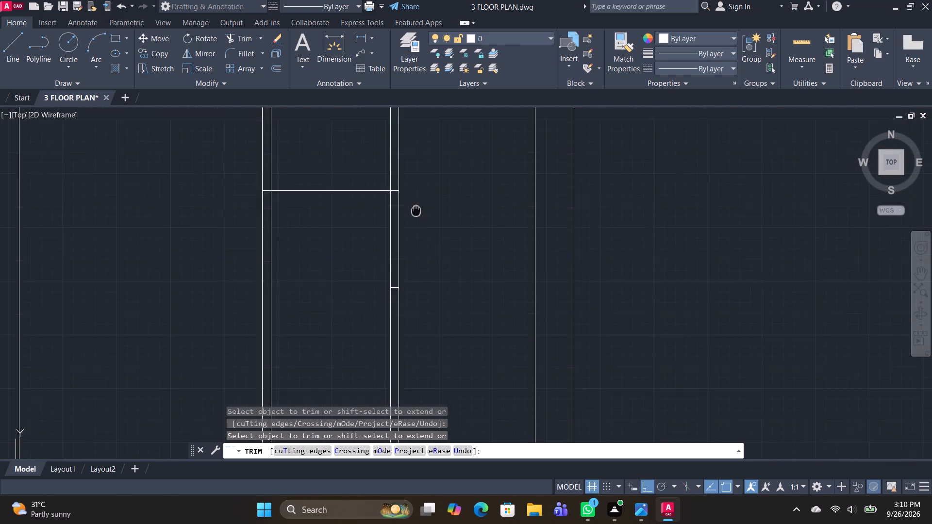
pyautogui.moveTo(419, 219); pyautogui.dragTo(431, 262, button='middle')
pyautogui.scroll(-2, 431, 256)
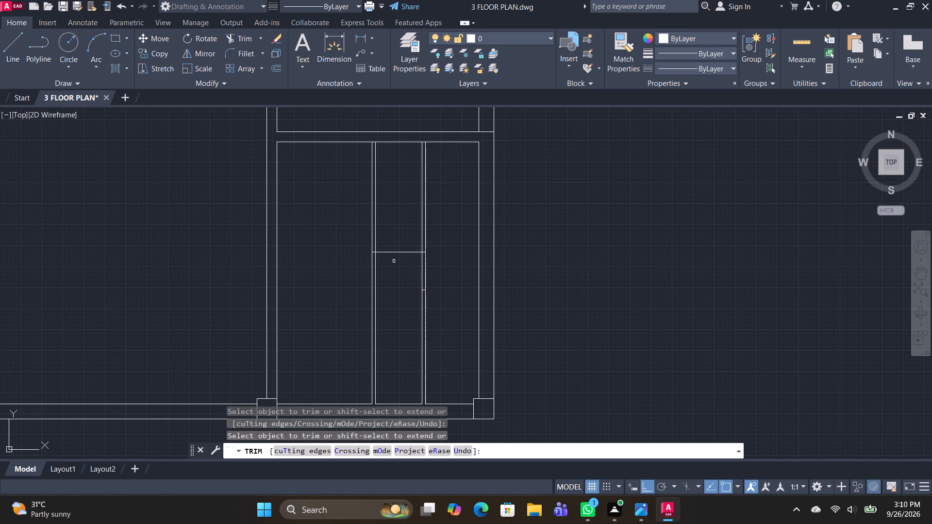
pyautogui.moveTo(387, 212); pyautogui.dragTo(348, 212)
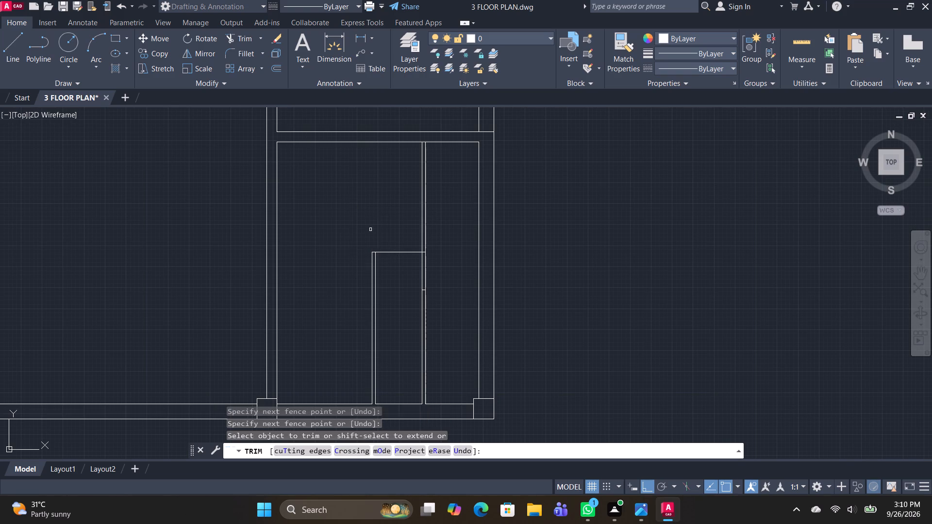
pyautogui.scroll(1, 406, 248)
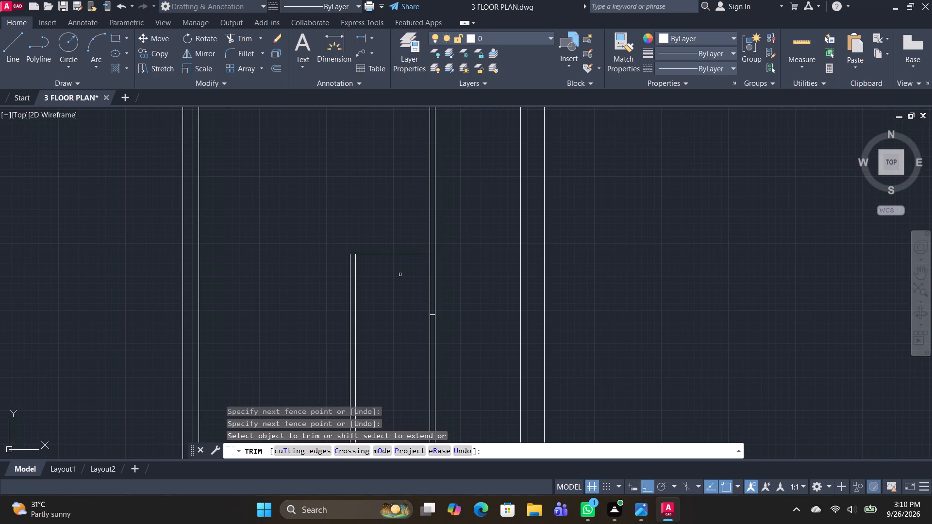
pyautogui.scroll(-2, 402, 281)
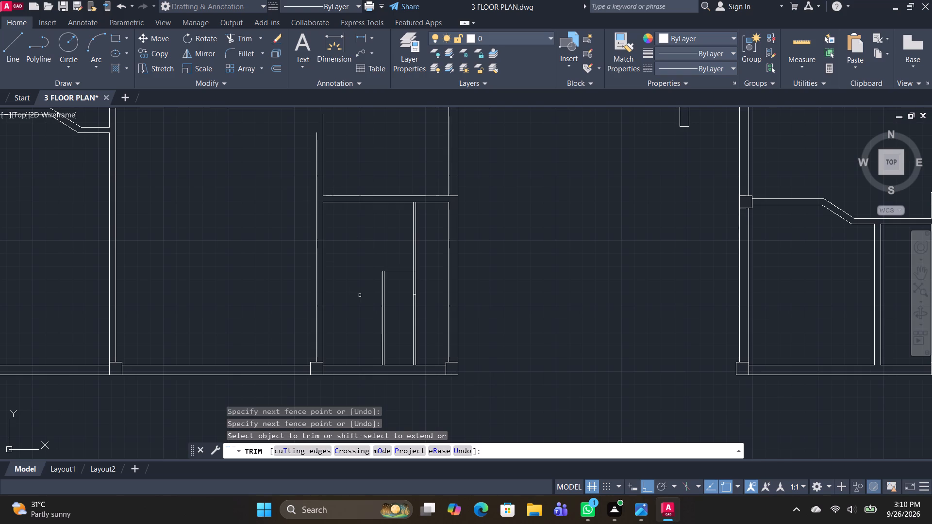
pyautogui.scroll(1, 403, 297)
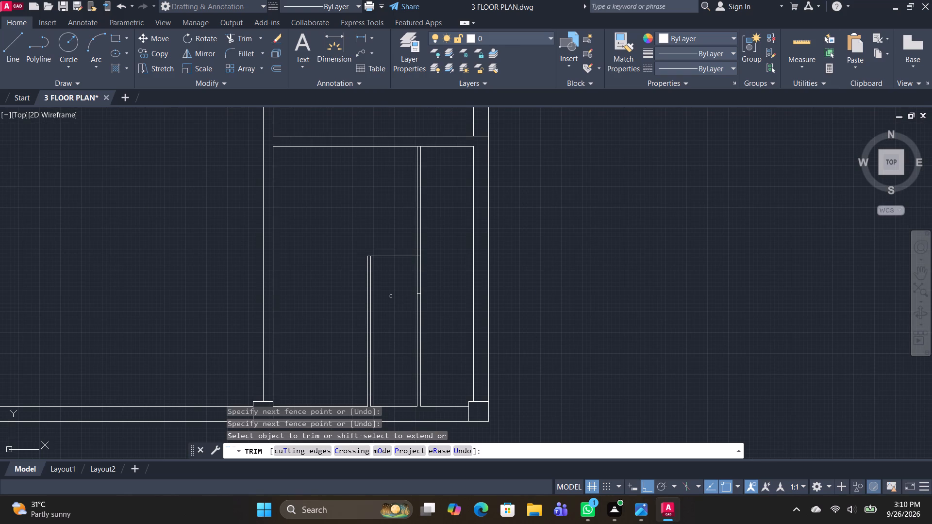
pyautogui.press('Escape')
# Erase both lines of the left partition together with the horizontal line on top of it.
pyautogui.moveTo(388, 330); pyautogui.dragTo(350, 294)
pyautogui.click(334, 235)
pyautogui.press('Delete')
# Remove the right partition's two short cross lines and both its long lines with Trim, leaving the bay empty.
pyautogui.scroll(3, 410, 297)
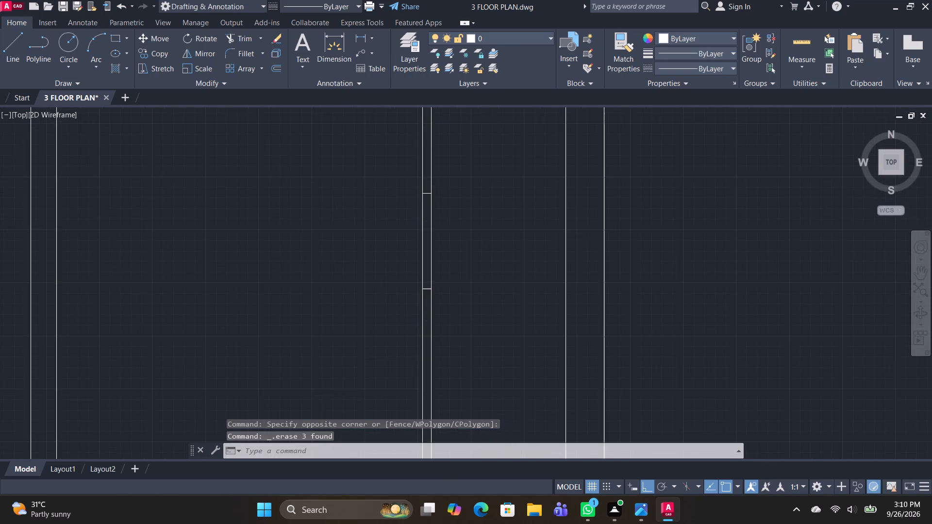
pyautogui.write('TR')
pyautogui.press('space')
pyautogui.scroll(1, 423, 255)
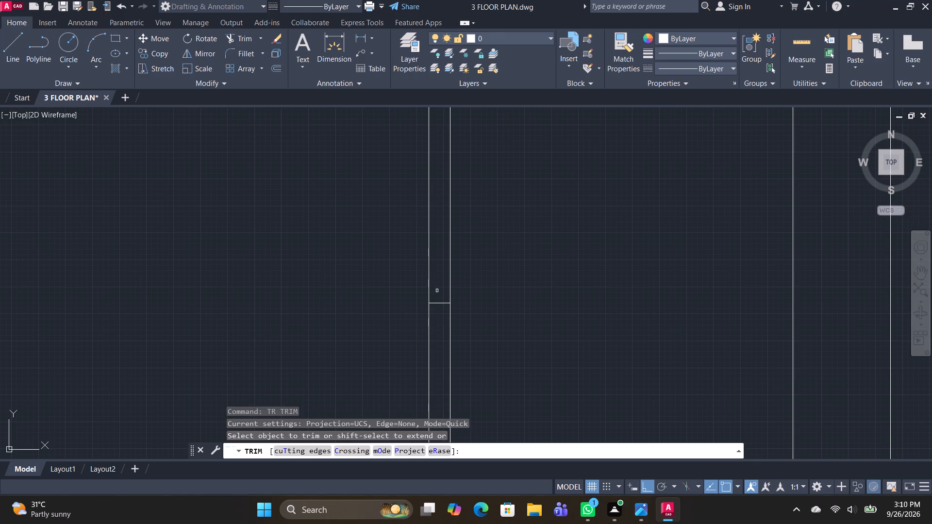
pyautogui.moveTo(439, 294); pyautogui.dragTo(439, 331)
pyautogui.scroll(-2, 450, 257)
pyautogui.scroll(2, 448, 191)
pyautogui.moveTo(446, 178); pyautogui.dragTo(433, 137)
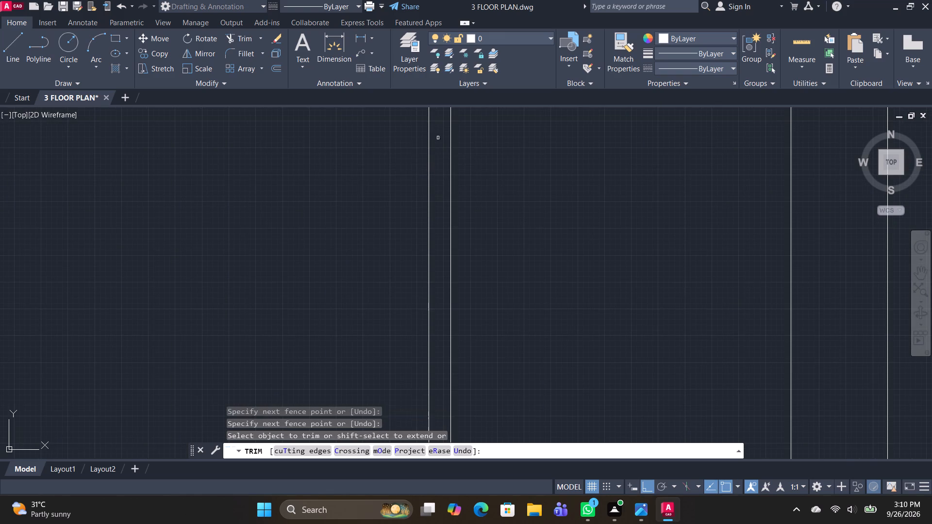
pyautogui.scroll(-4, 483, 196)
pyautogui.moveTo(496, 260); pyautogui.dragTo(448, 255)
pyautogui.moveTo(475, 248); pyautogui.dragTo(454, 385, button='middle')
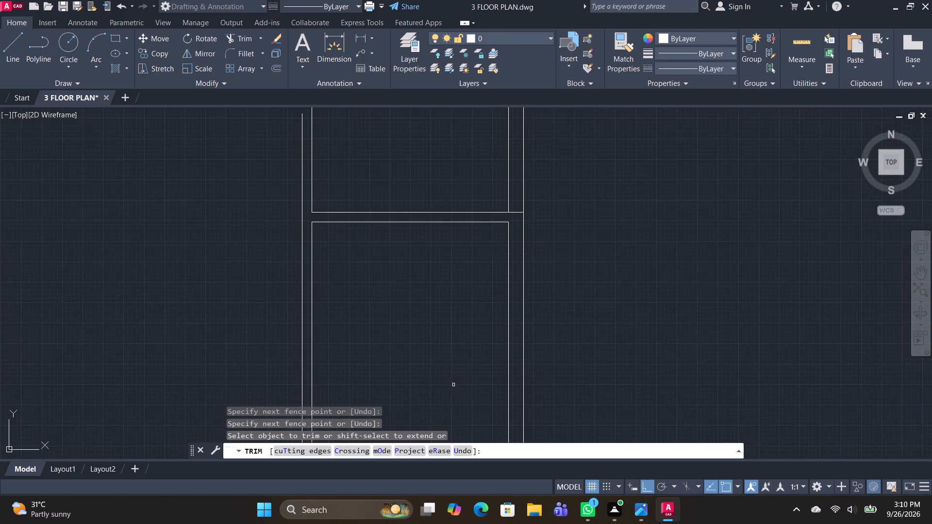
pyautogui.press('Escape')
# Trim the bottom wall's inner line between the two columns of the middle plan's lower-right bay.
pyautogui.write('TR')
pyautogui.press('space')
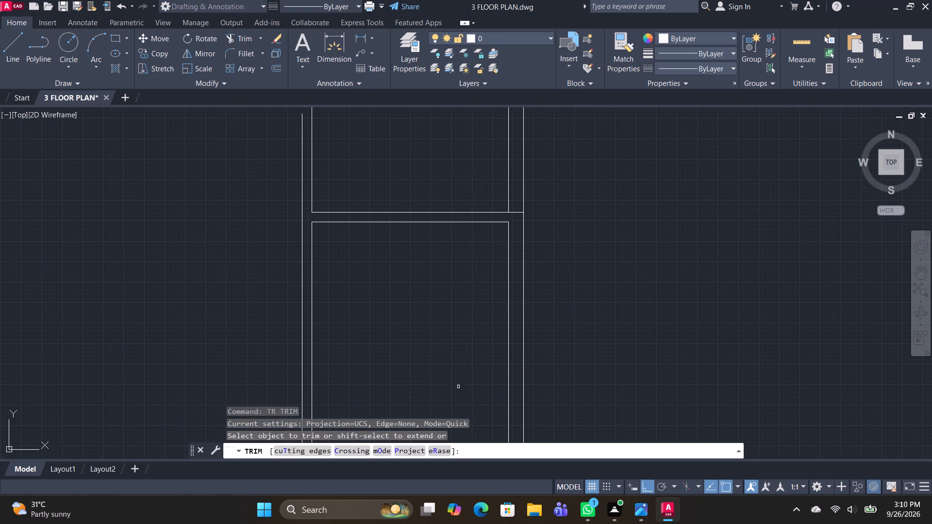
pyautogui.moveTo(458, 383); pyautogui.dragTo(435, 206, button='middle')
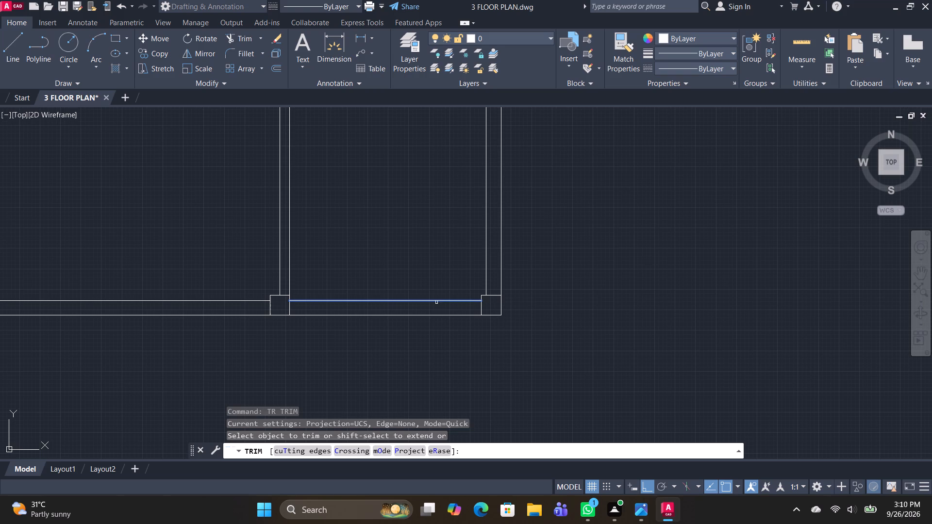
pyautogui.keyDown('shift'); pyautogui.click(436, 302); pyautogui.keyUp('shift')
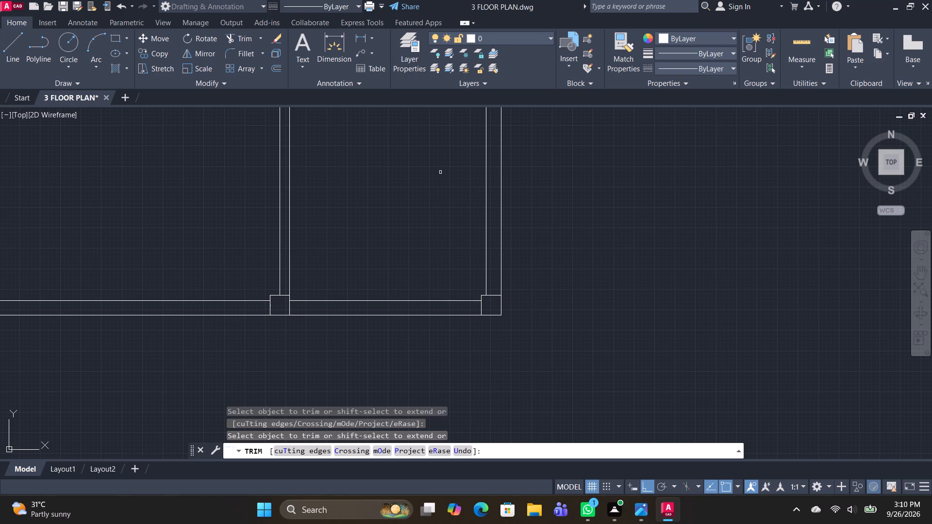
pyautogui.press('space')
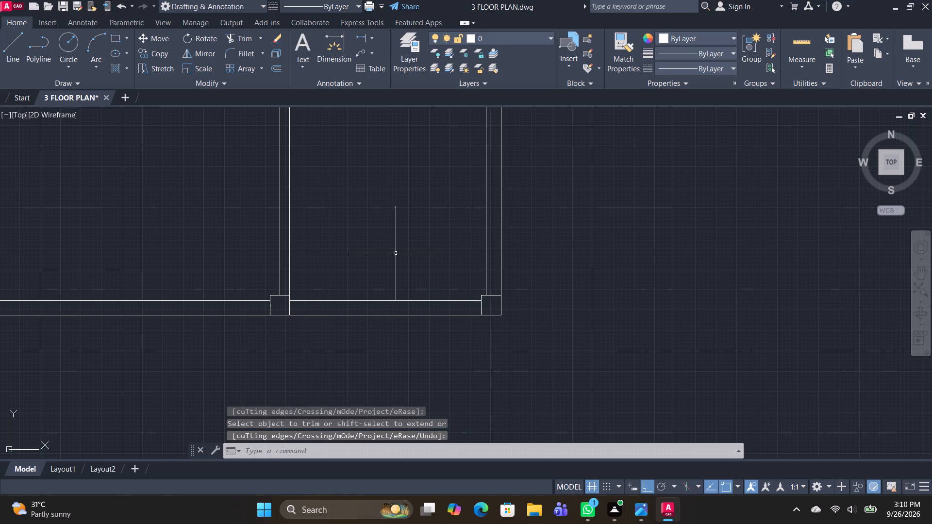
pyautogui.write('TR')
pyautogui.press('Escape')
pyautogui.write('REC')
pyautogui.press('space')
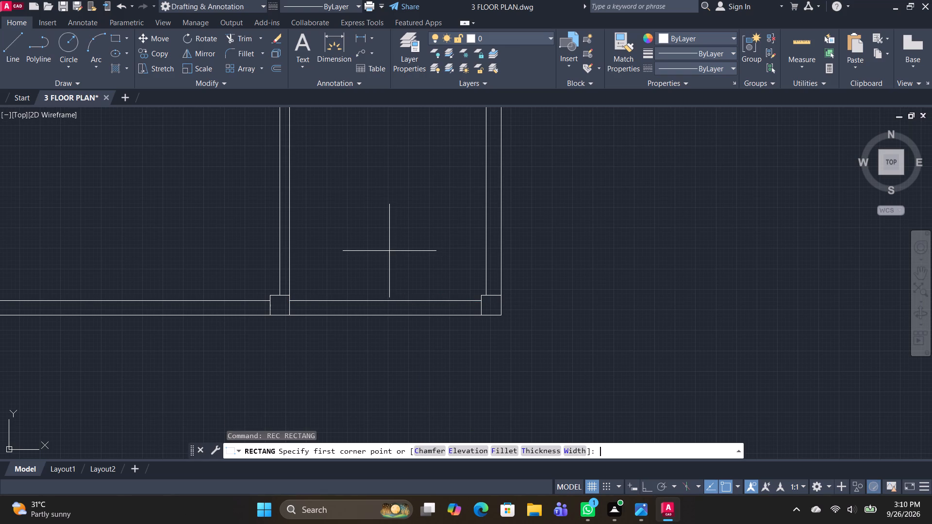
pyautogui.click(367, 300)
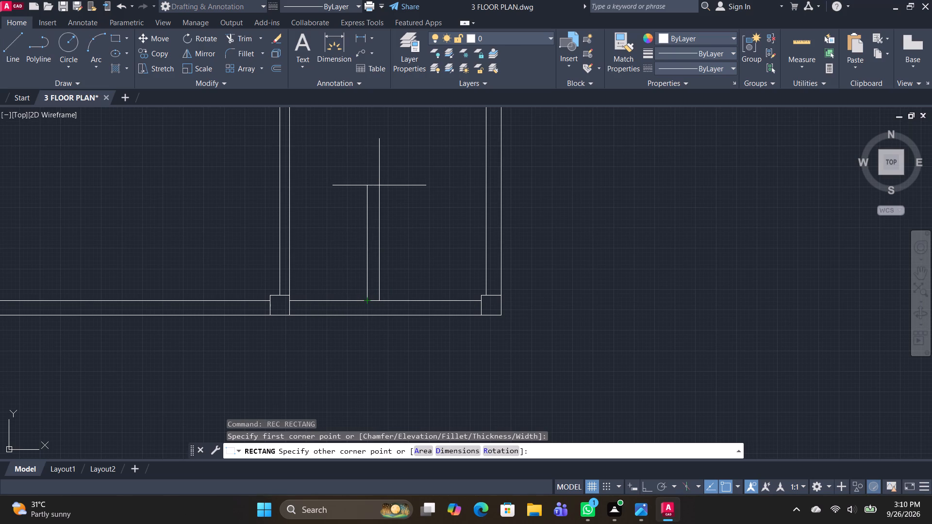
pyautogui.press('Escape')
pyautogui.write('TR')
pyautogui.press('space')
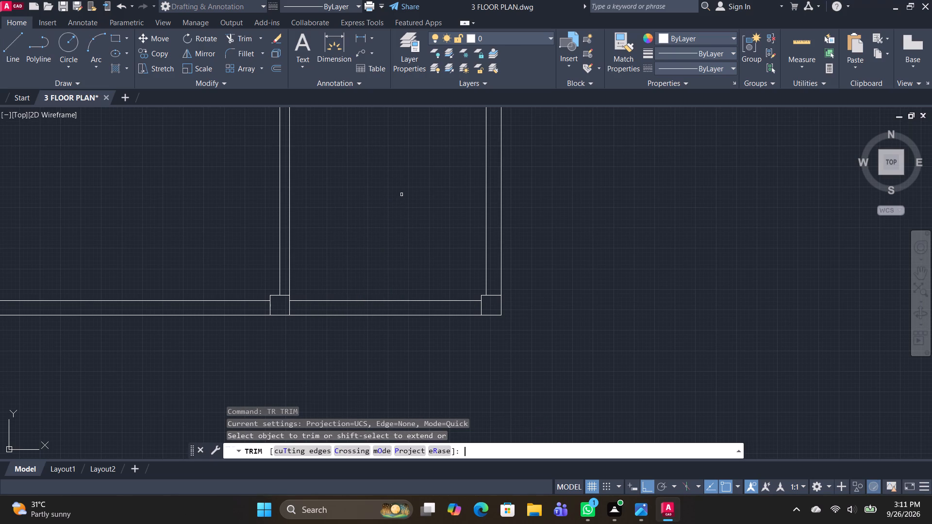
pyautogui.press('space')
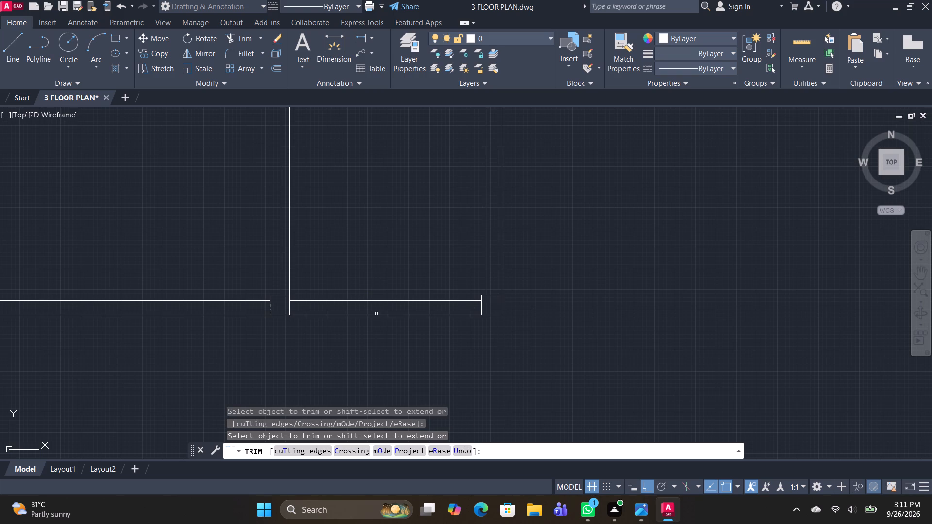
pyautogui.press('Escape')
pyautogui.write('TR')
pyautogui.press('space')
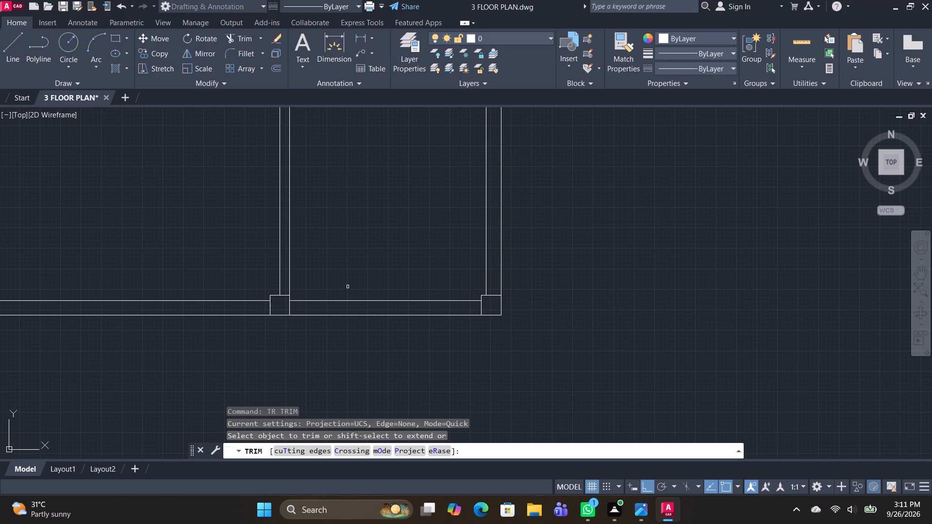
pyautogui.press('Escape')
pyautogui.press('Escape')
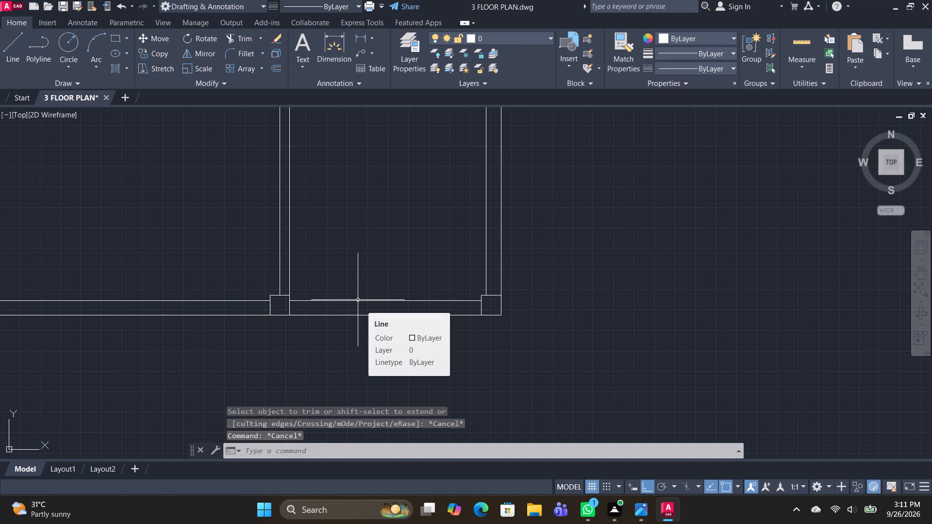
# Draw a thin vertical rectangle from the bottom wall's inner line up to about mid-height of the lower-right bay.
pyautogui.write('REC')
pyautogui.press('space')
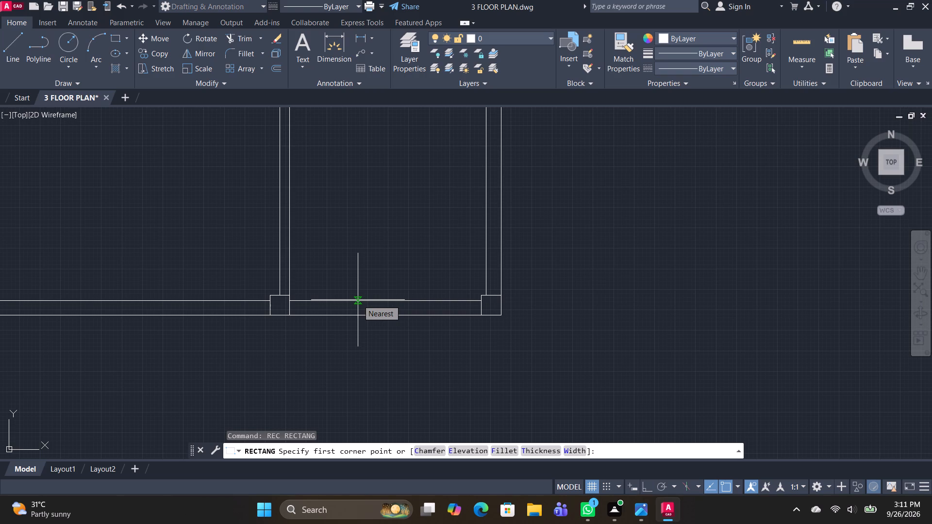
pyautogui.scroll(-1, 342, 254)
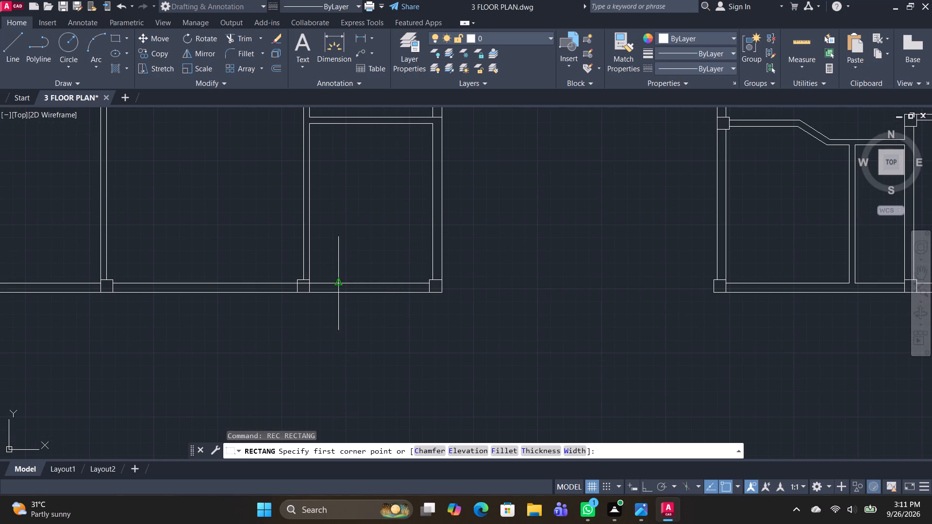
pyautogui.scroll(2, 346, 280)
pyautogui.click(362, 285)
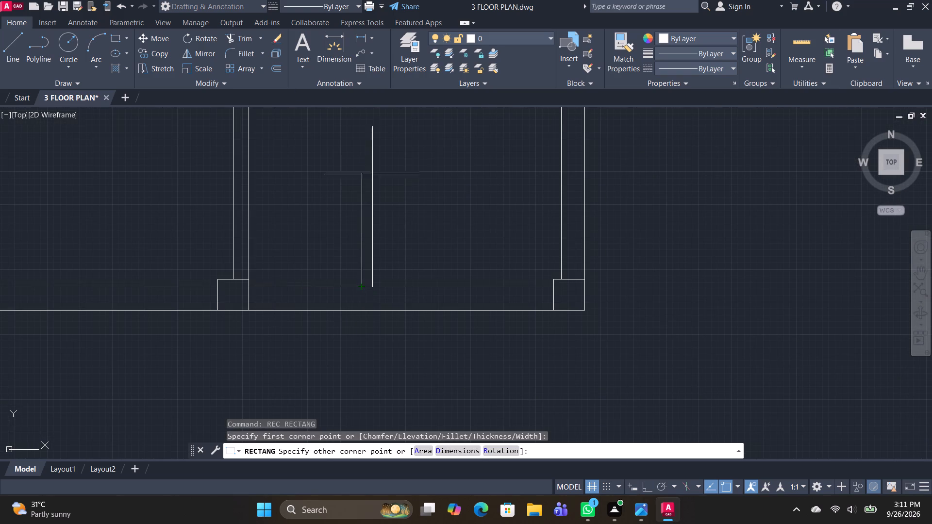
pyautogui.moveTo(372, 145); pyautogui.dragTo(366, 316, button='middle')
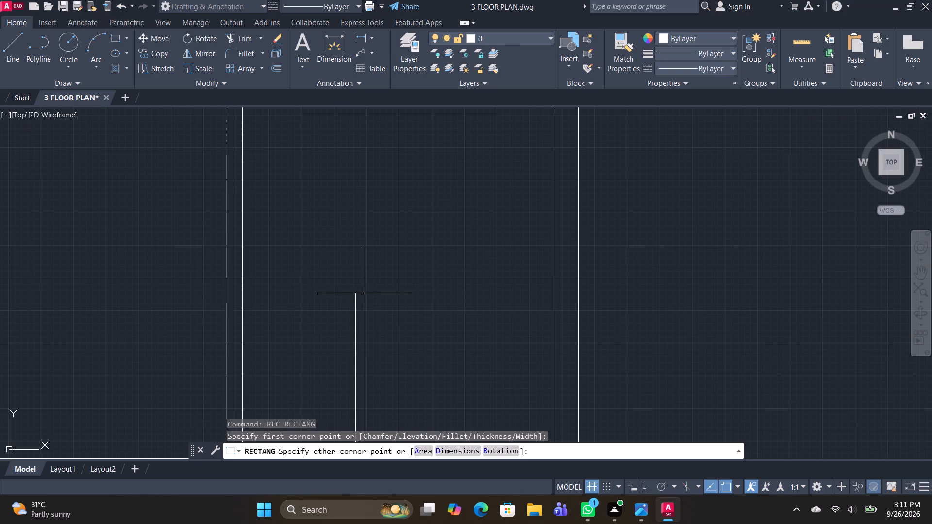
pyautogui.scroll(-4, 375, 295)
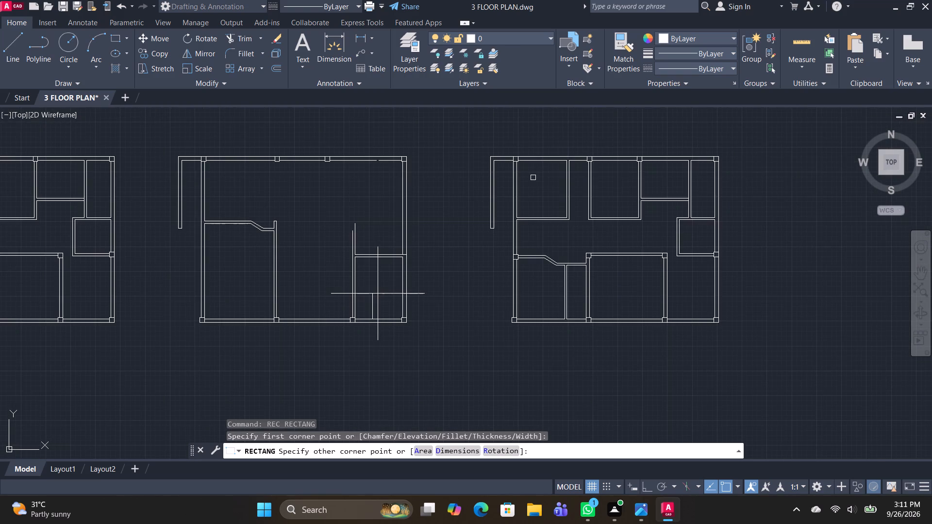
pyautogui.scroll(1, 378, 294)
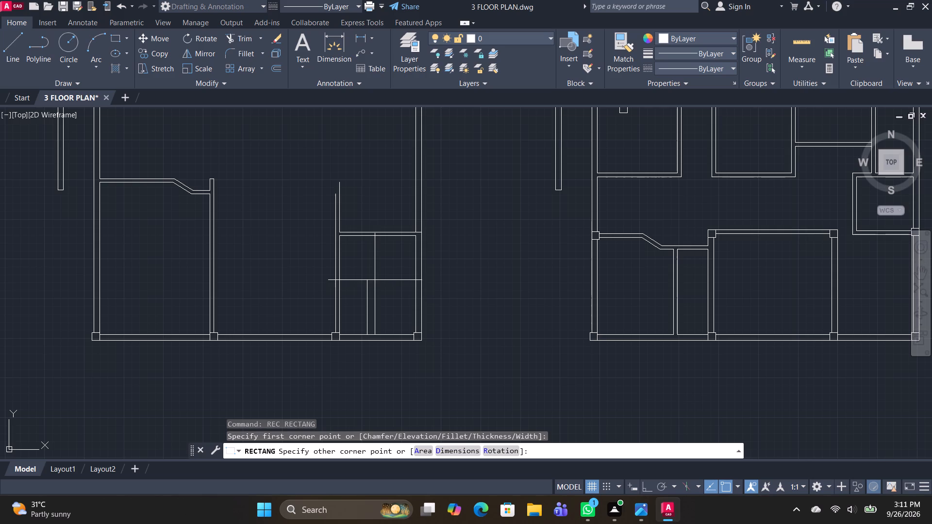
pyautogui.scroll(1, 377, 285)
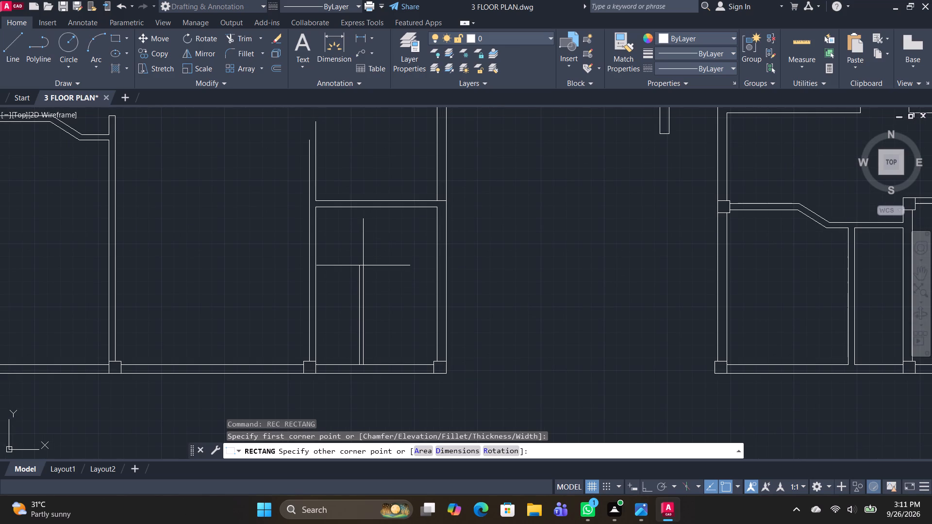
pyautogui.click(364, 265)
# Draw a second, shorter thin vertical rectangle on the bottom wall, between the first rectangle and the right outer wall.
pyautogui.press('space')
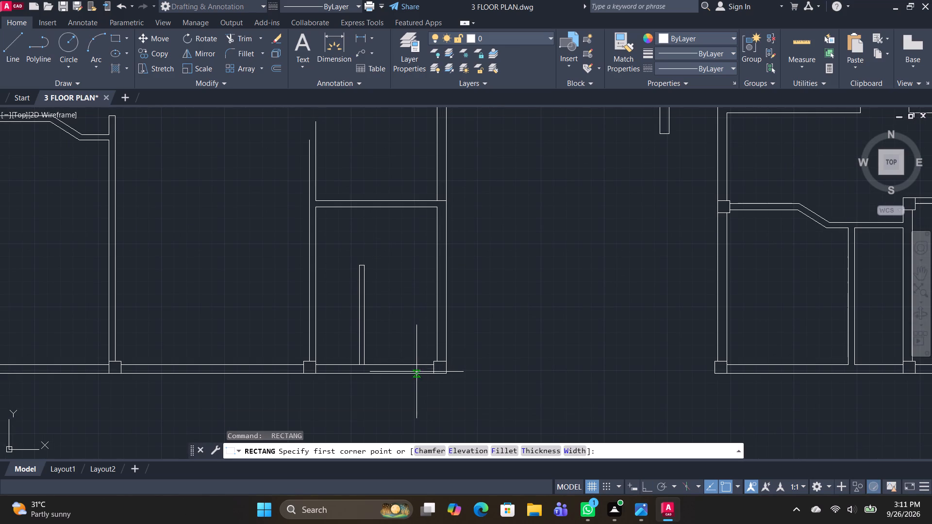
pyautogui.scroll(3, 399, 363)
pyautogui.click(399, 368)
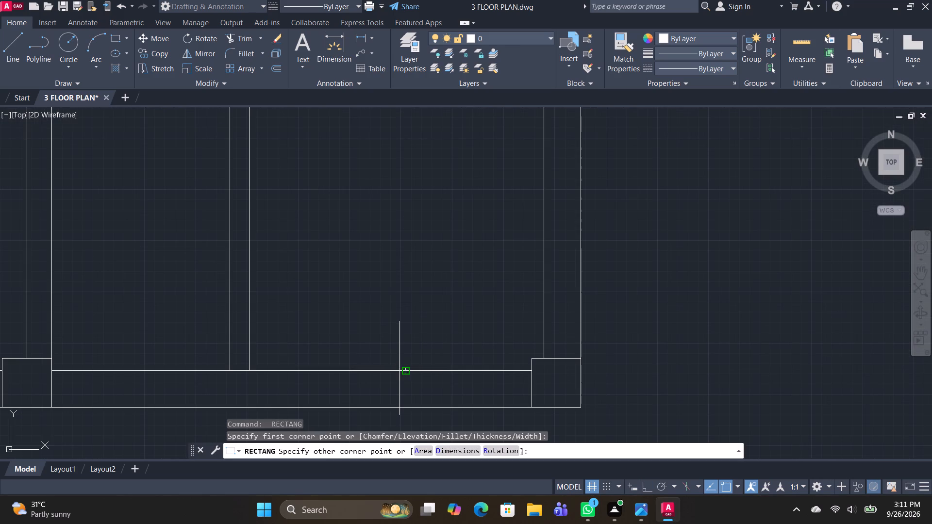
pyautogui.moveTo(420, 174); pyautogui.dragTo(418, 278, button='middle')
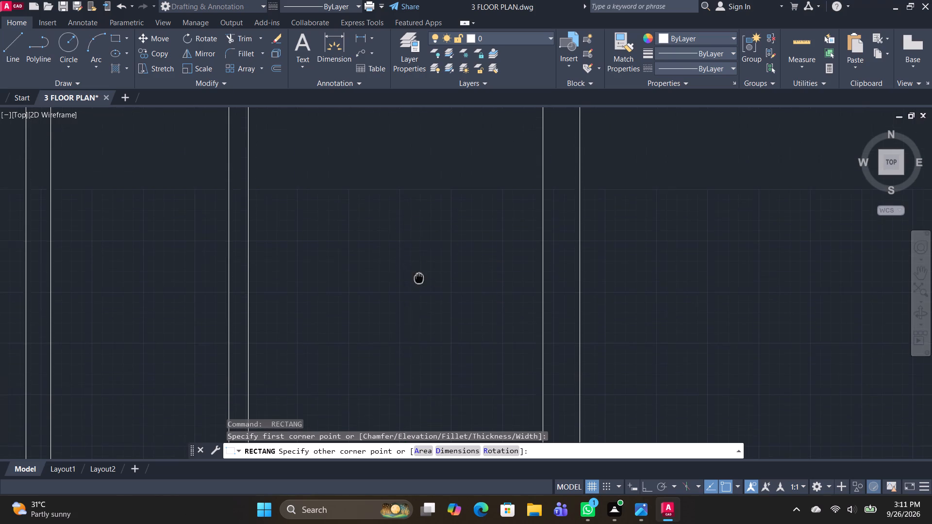
pyautogui.scroll(-3, 405, 193)
pyautogui.scroll(2, 409, 204)
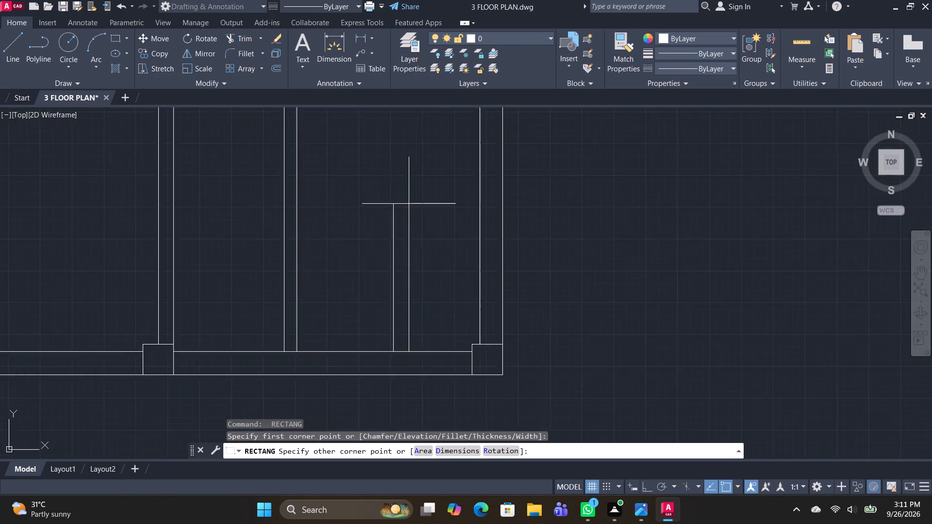
pyautogui.scroll(1, 409, 204)
pyautogui.click(399, 204)
# Draw a thin horizontal rectangle from the taller partition's upper-left corner to the right outer wall's inner line.
pyautogui.press('space')
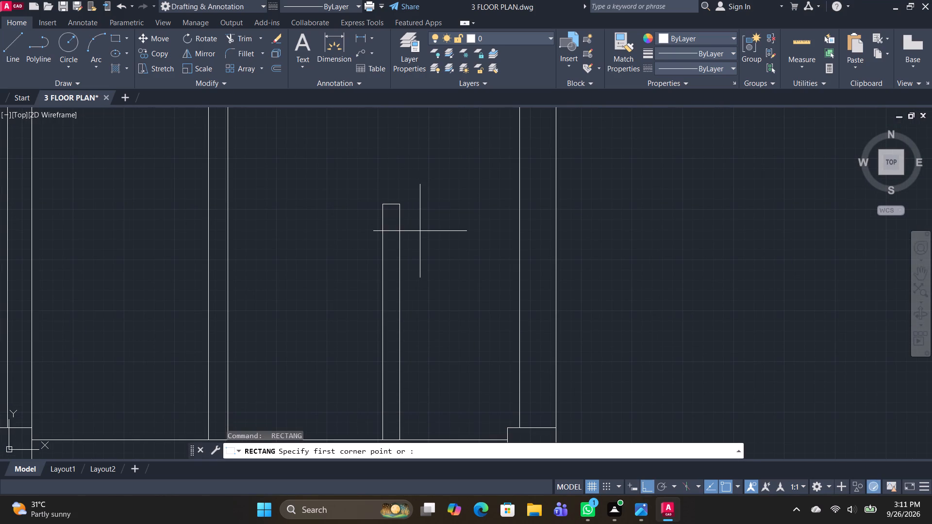
pyautogui.scroll(-3, 442, 200)
pyautogui.moveTo(443, 194); pyautogui.dragTo(442, 316, button='middle')
pyautogui.scroll(2, 450, 269)
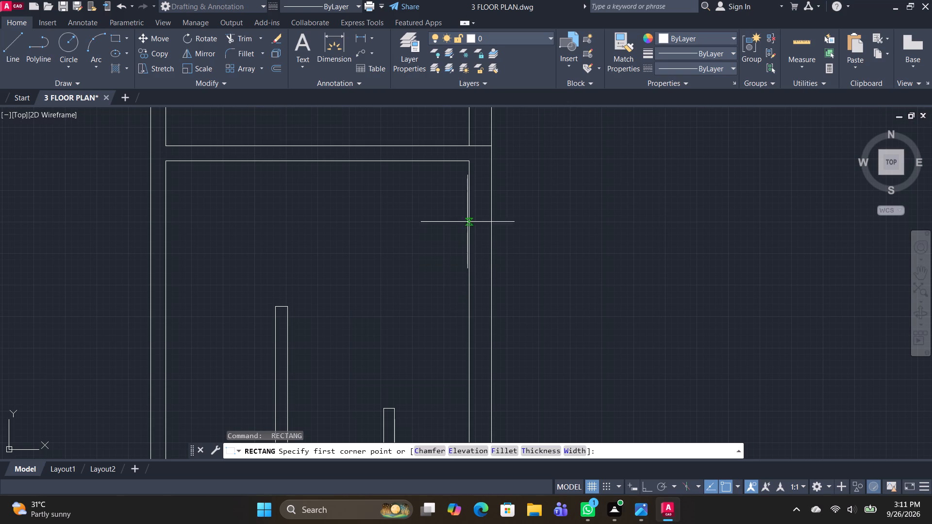
pyautogui.scroll(-2, 354, 311)
pyautogui.moveTo(384, 293); pyautogui.dragTo(385, 311, button='middle')
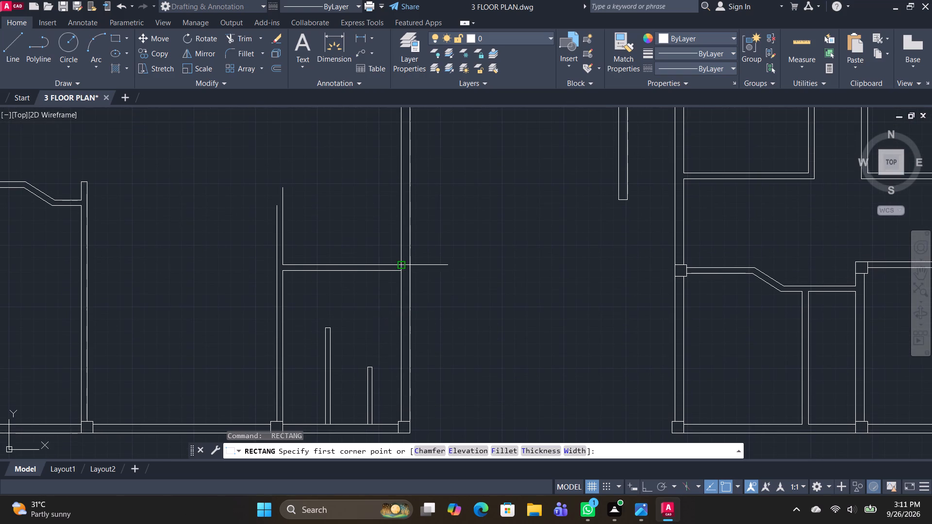
pyautogui.scroll(3, 411, 247)
pyautogui.scroll(-3, 359, 319)
pyautogui.moveTo(338, 356); pyautogui.dragTo(326, 274, button='middle')
pyautogui.scroll(3, 270, 295)
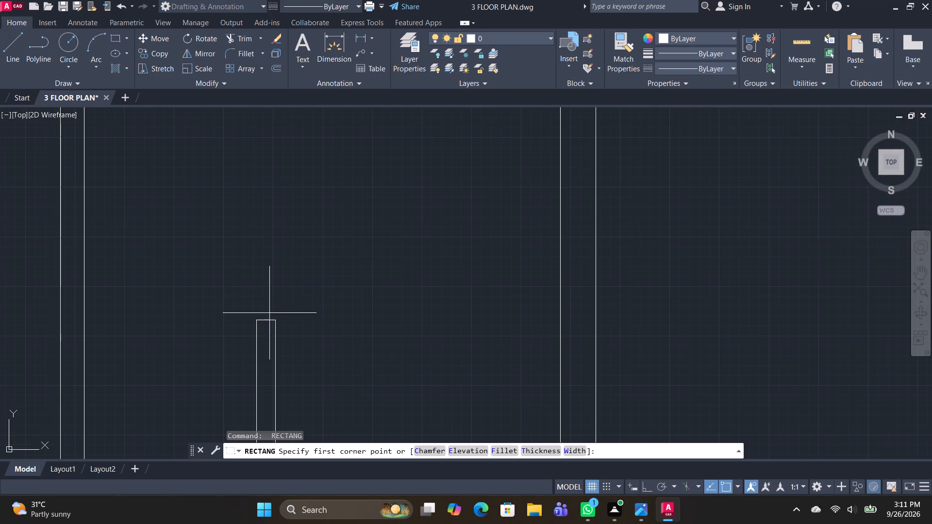
pyautogui.click(254, 320)
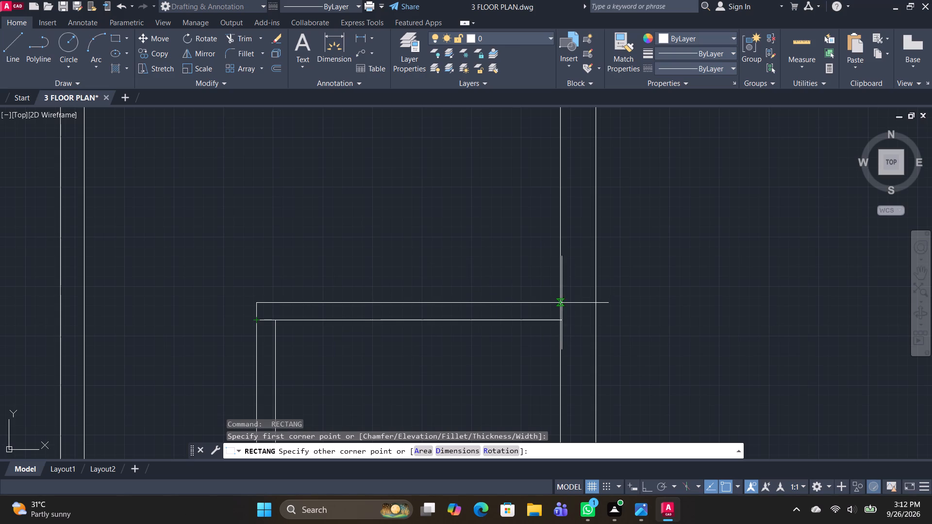
pyautogui.click(560, 306)
pyautogui.press('space')
pyautogui.write('RE')
pyautogui.press('space')
pyautogui.press('Escape')
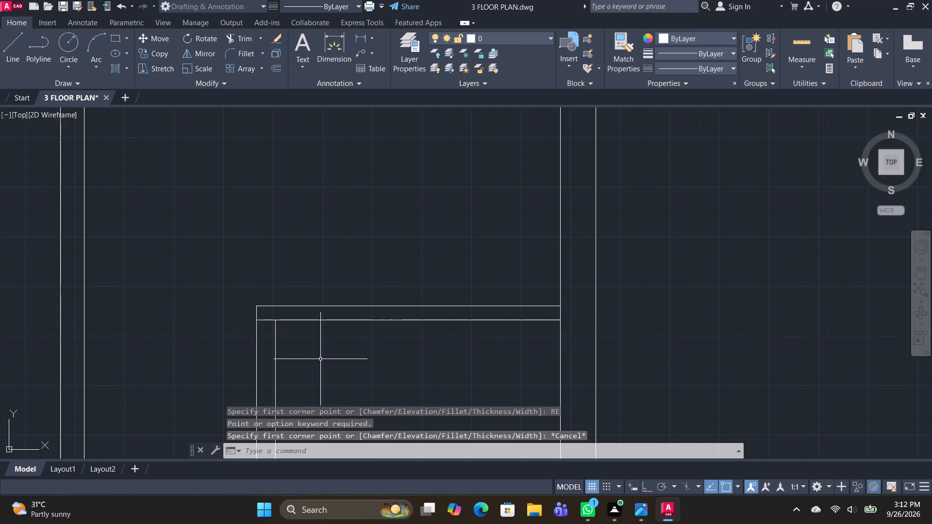
# Trim the overlapping lines at the new partition's corner and at its junction with the right outer wall.
pyautogui.press('t')
pyautogui.write('R')
pyautogui.press('space')
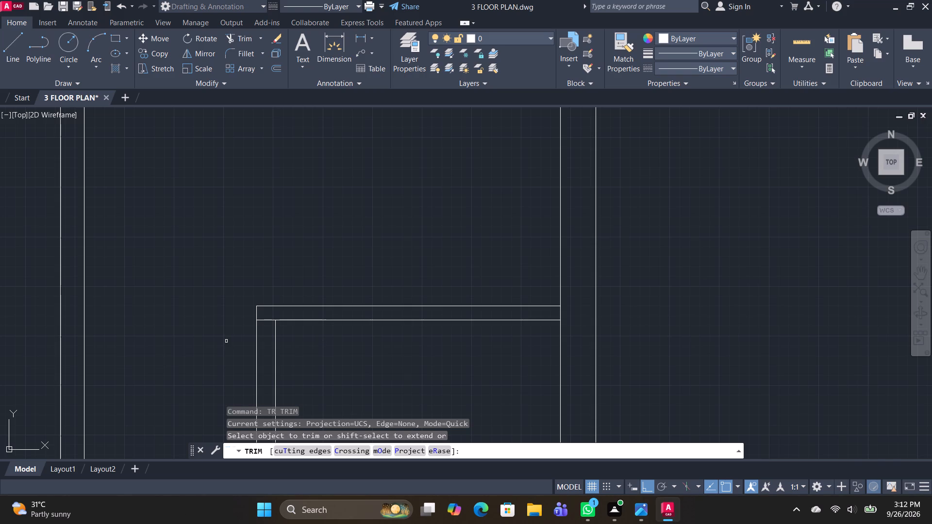
pyautogui.scroll(2, 262, 330)
pyautogui.moveTo(272, 314); pyautogui.dragTo(279, 287)
pyautogui.scroll(-2, 590, 363)
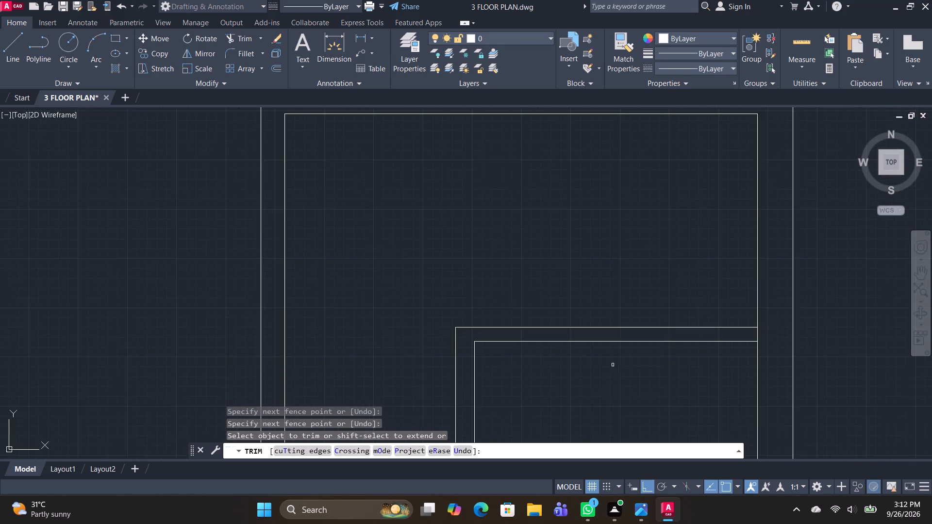
pyautogui.moveTo(614, 368); pyautogui.dragTo(446, 366, button='middle')
pyautogui.scroll(2, 600, 332)
pyautogui.moveTo(587, 331); pyautogui.dragTo(506, 336)
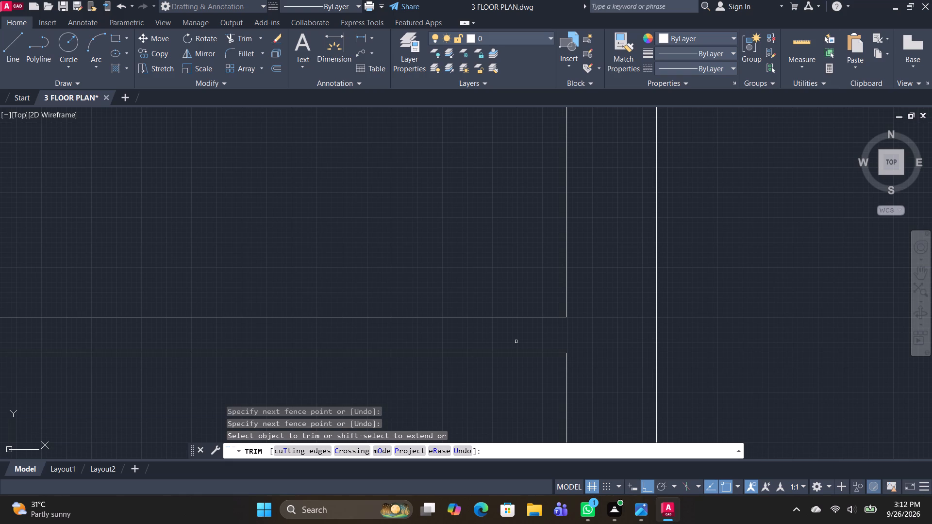
# Trim the short line crossing the right outer wall at the end of the horizontal wall above the new partitions.
pyautogui.scroll(-1, 347, 275)
pyautogui.scroll(-1, 440, 405)
pyautogui.moveTo(440, 405); pyautogui.dragTo(419, 209, button='middle')
pyautogui.scroll(-2, 398, 311)
pyautogui.moveTo(403, 341); pyautogui.dragTo(387, 283, button='middle')
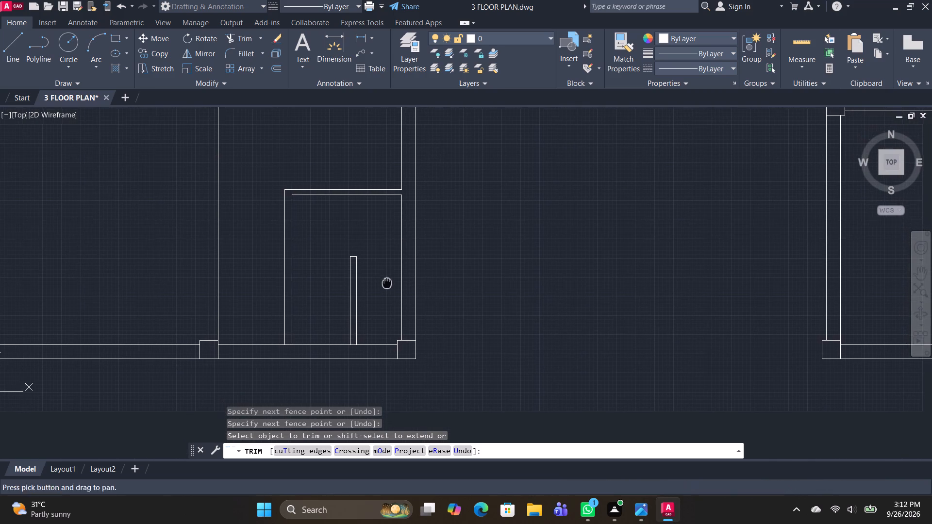
pyautogui.scroll(-1, 345, 169)
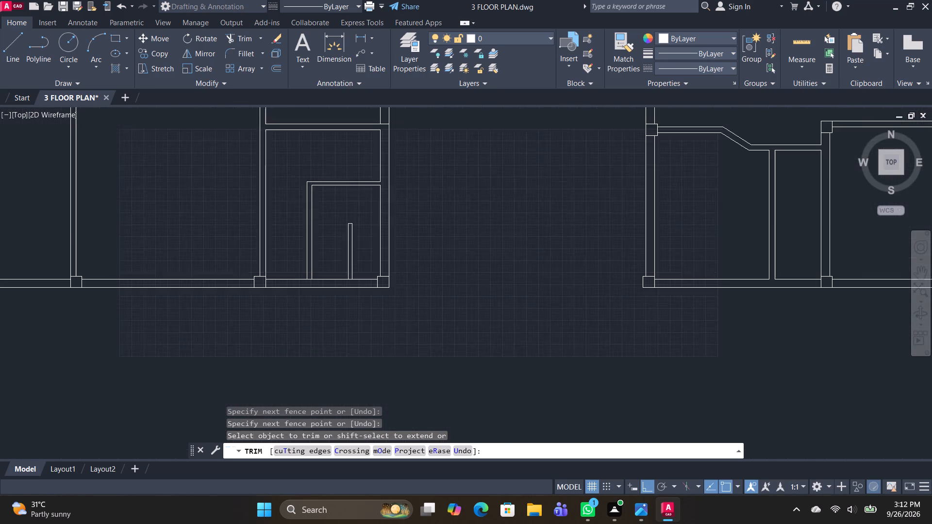
pyautogui.moveTo(340, 157); pyautogui.dragTo(340, 329, button='middle')
pyautogui.scroll(2, 416, 299)
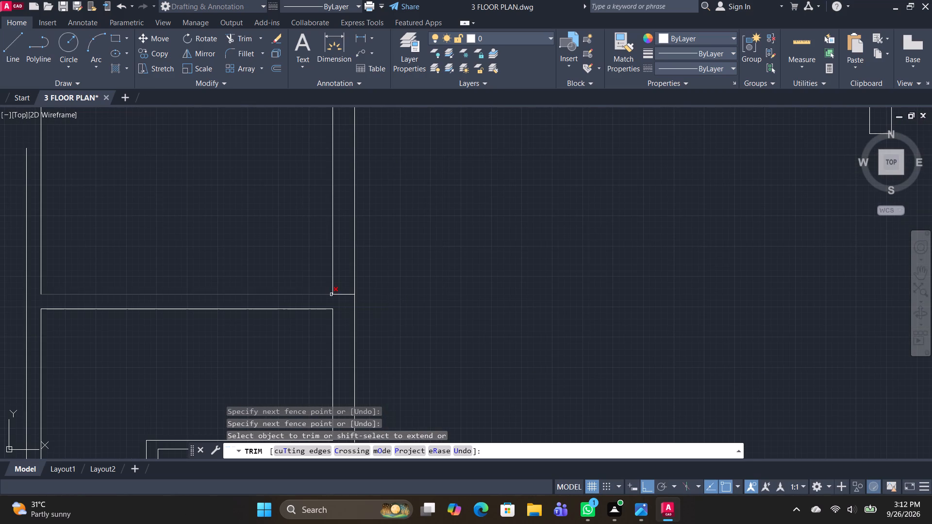
pyautogui.moveTo(341, 295); pyautogui.dragTo(333, 245)
pyautogui.scroll(-3, 421, 339)
pyautogui.moveTo(452, 350); pyautogui.dragTo(420, 305, button='middle')
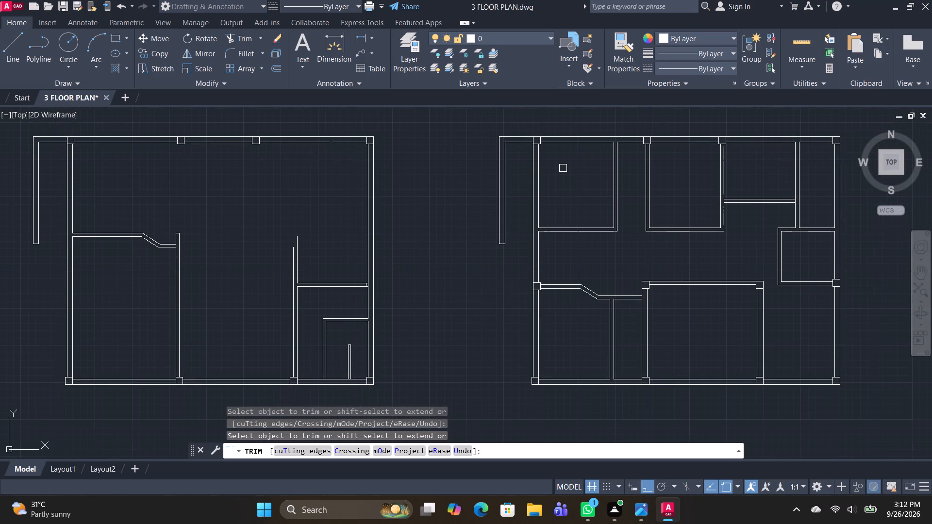
# Trim the vertical partition lines that project above the horizontal wall over the lower-right bay of the middle plan.
pyautogui.scroll(2, 298, 287)
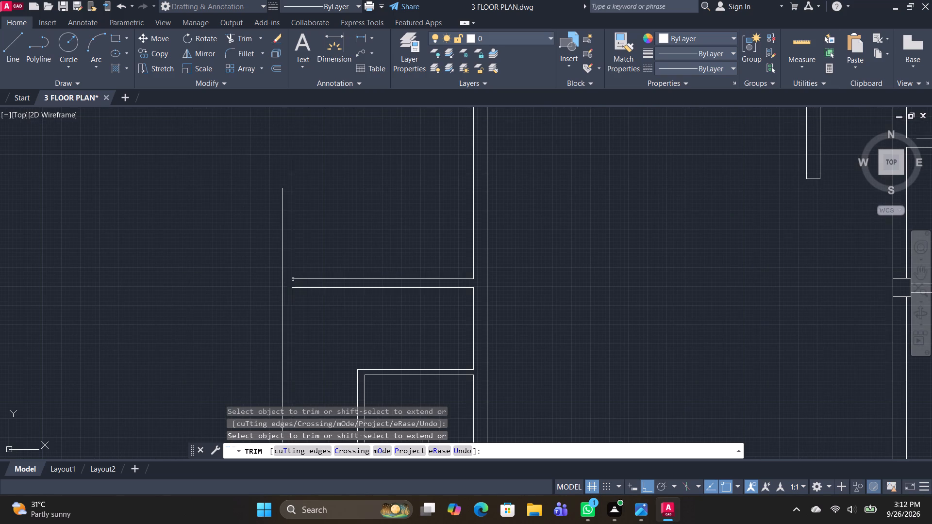
pyautogui.keyDown('shift'); pyautogui.click(294, 278); pyautogui.keyUp('shift')
pyautogui.moveTo(304, 261); pyautogui.dragTo(213, 250)
pyautogui.scroll(-2, 304, 239)
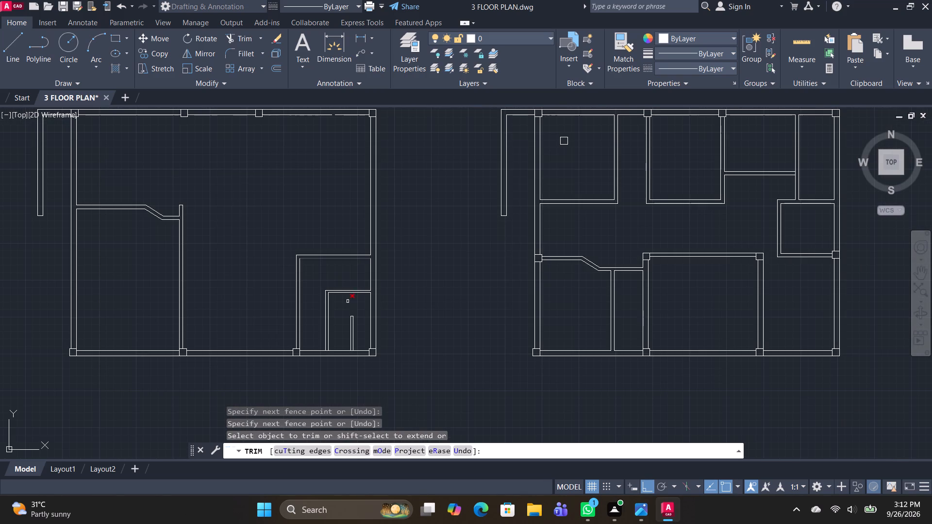
pyautogui.press('Escape')
# Copy the middle plan's two inner bottom-wall columns straight up by about 14', using the right-hand plan's column spacing.
pyautogui.moveTo(412, 327); pyautogui.dragTo(395, 311, button='middle')
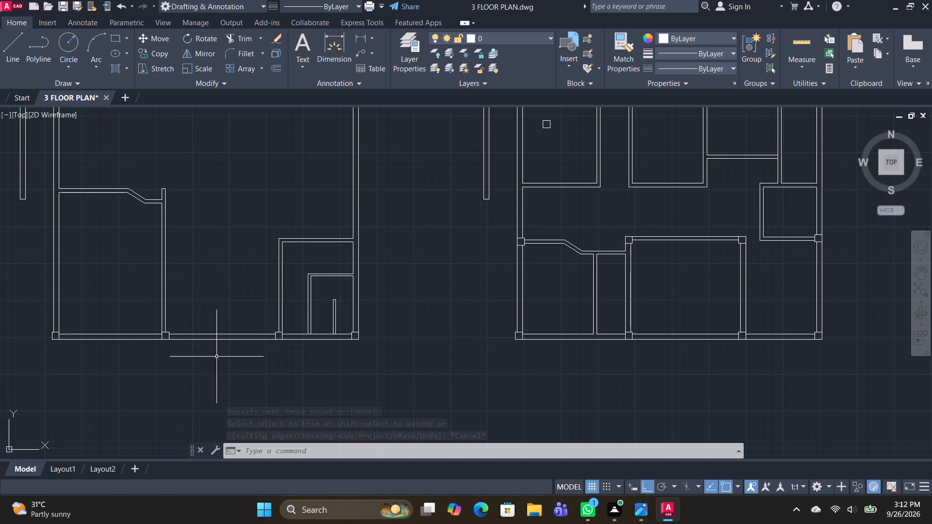
pyautogui.scroll(2, 262, 332)
pyautogui.click(292, 346)
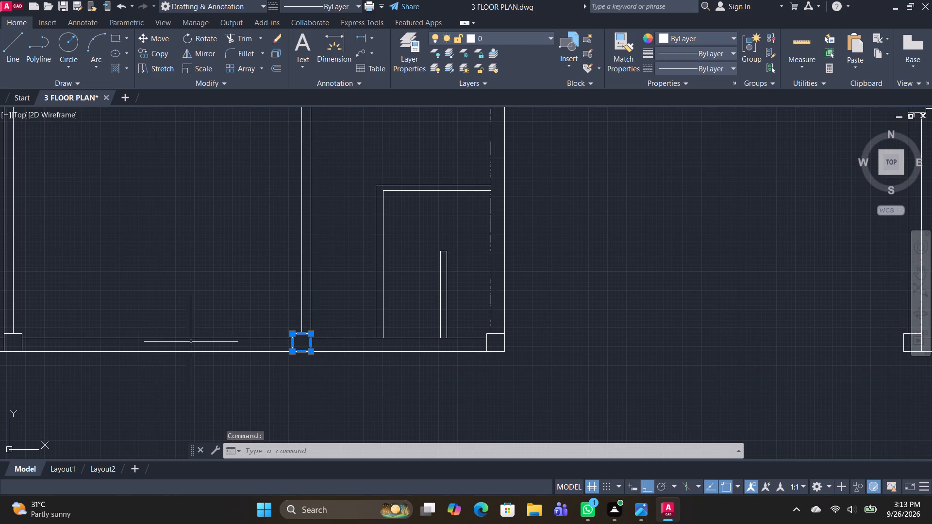
pyautogui.click(20, 344)
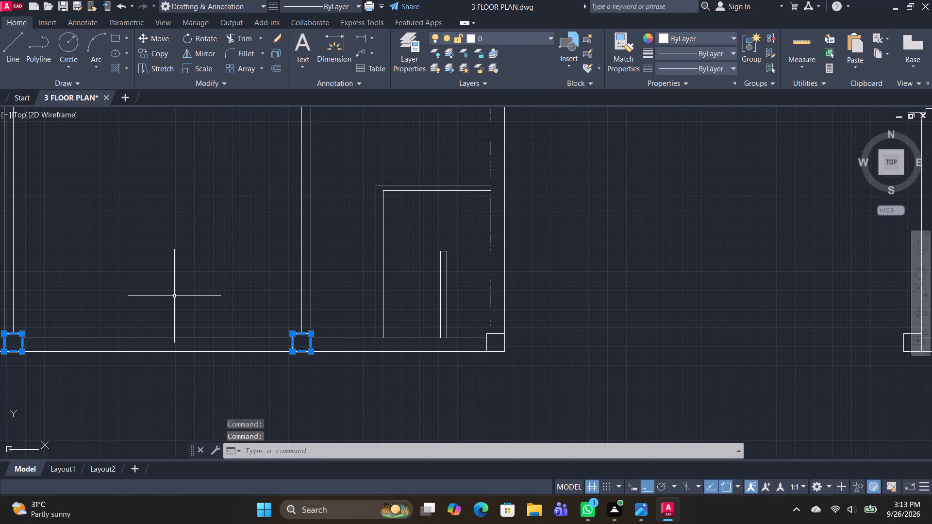
pyautogui.press('c')
pyautogui.write('O')
pyautogui.press('space')
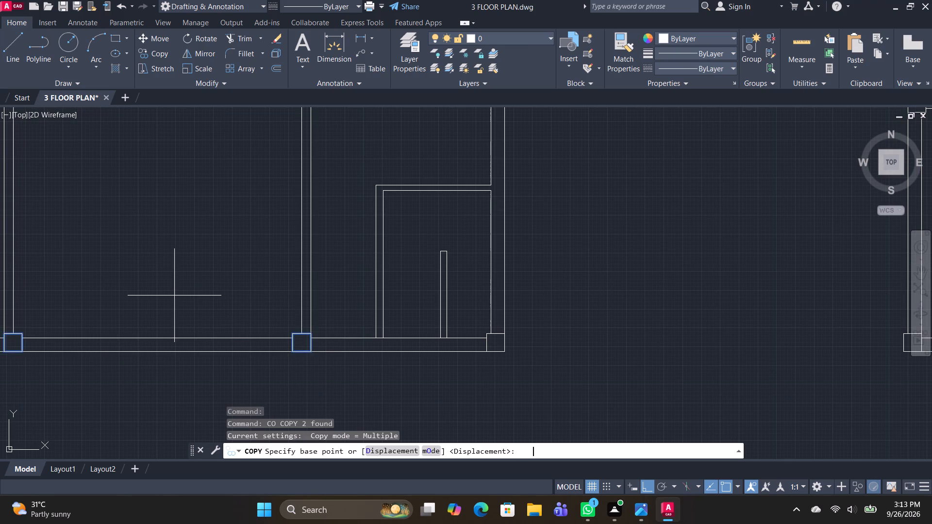
pyautogui.scroll(-3, 330, 368)
pyautogui.moveTo(531, 392); pyautogui.dragTo(480, 382, button='middle')
pyautogui.scroll(2, 555, 370)
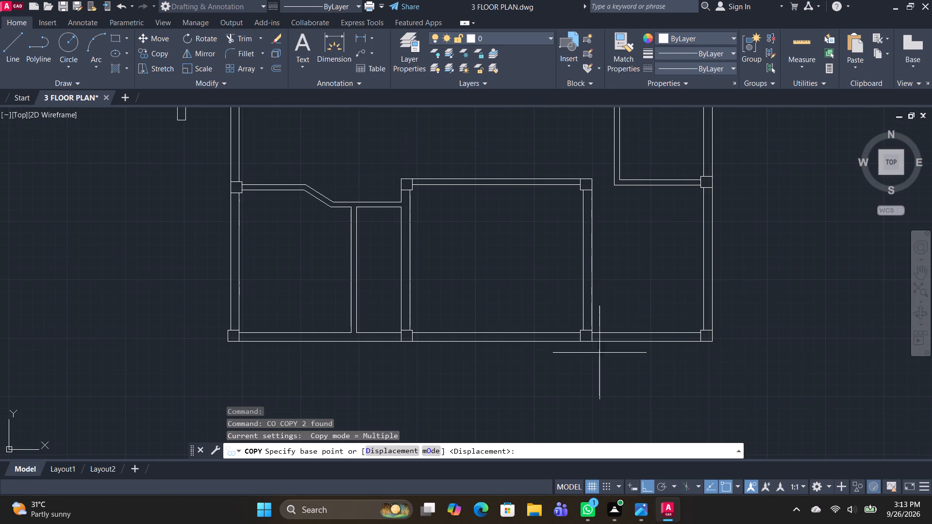
pyautogui.click(591, 343)
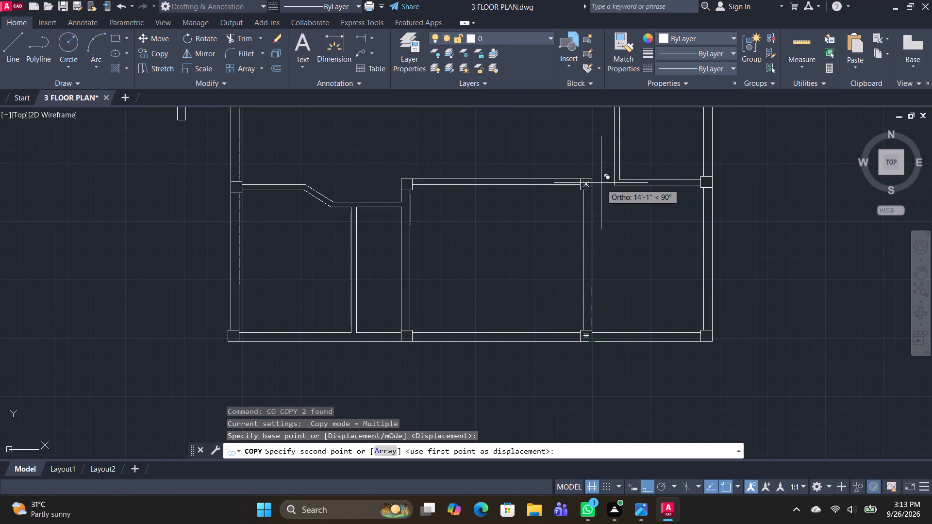
pyautogui.click(594, 180)
pyautogui.scroll(-3, 434, 262)
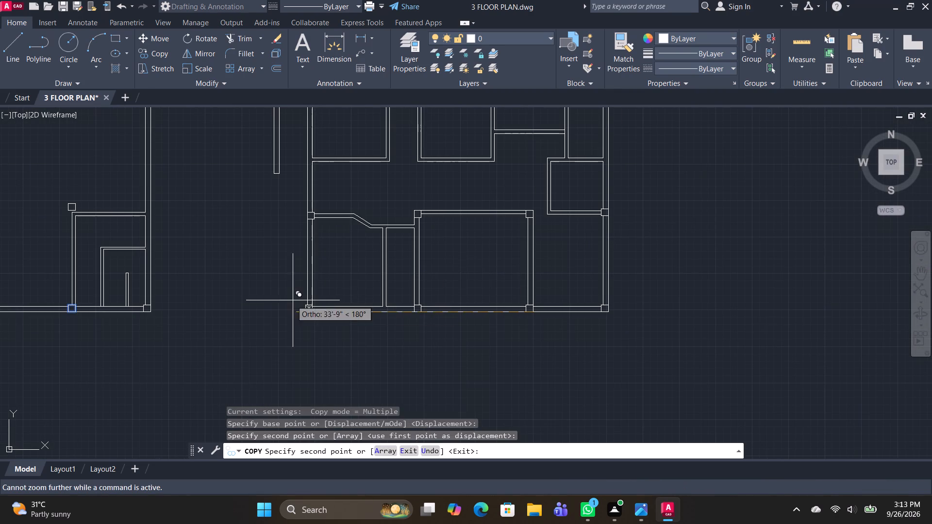
pyautogui.press('space')
pyautogui.moveTo(284, 301); pyautogui.dragTo(573, 362, button='middle')
pyautogui.press('Escape')
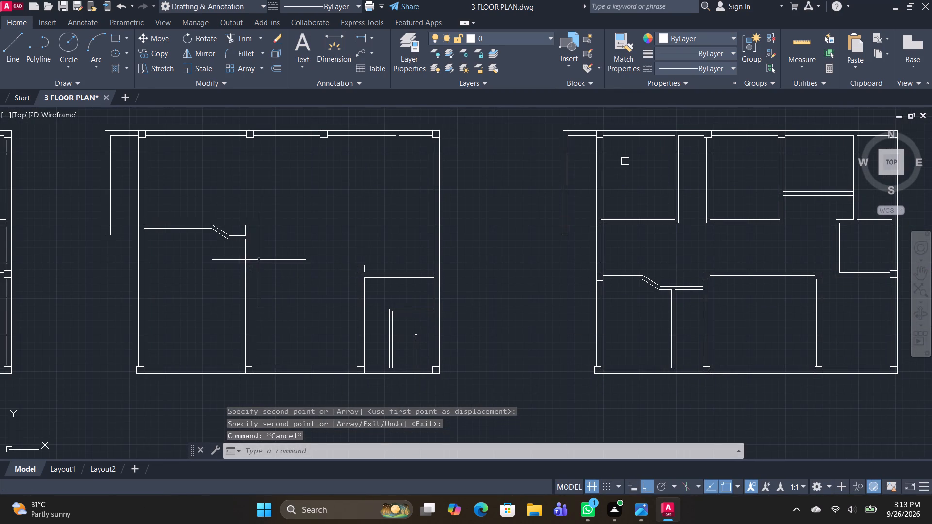
# Extend the lower-right bay's left wall lines up to the copied column and trim the overlaps at the horizontal wall's corner.
pyautogui.write('TR')
pyautogui.press('space')
pyautogui.scroll(1, 319, 267)
pyautogui.scroll(1, 421, 291)
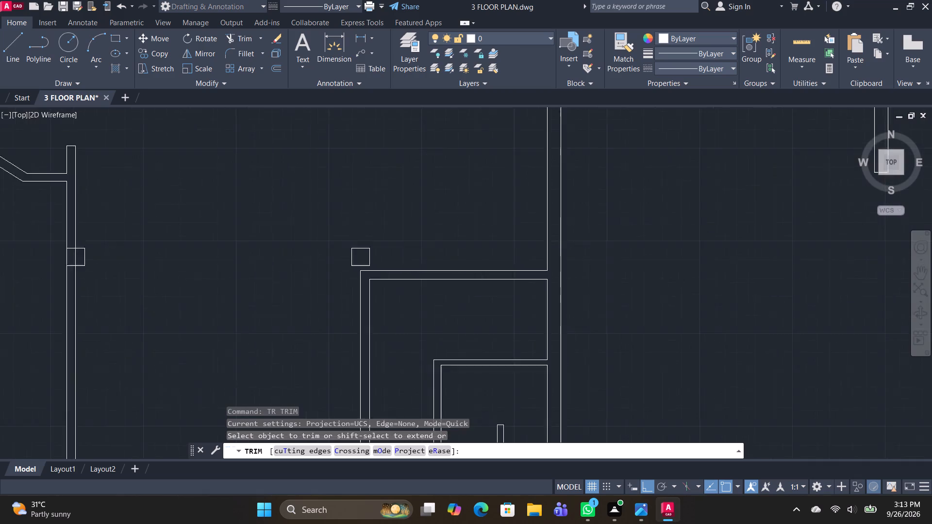
pyautogui.scroll(2, 421, 291)
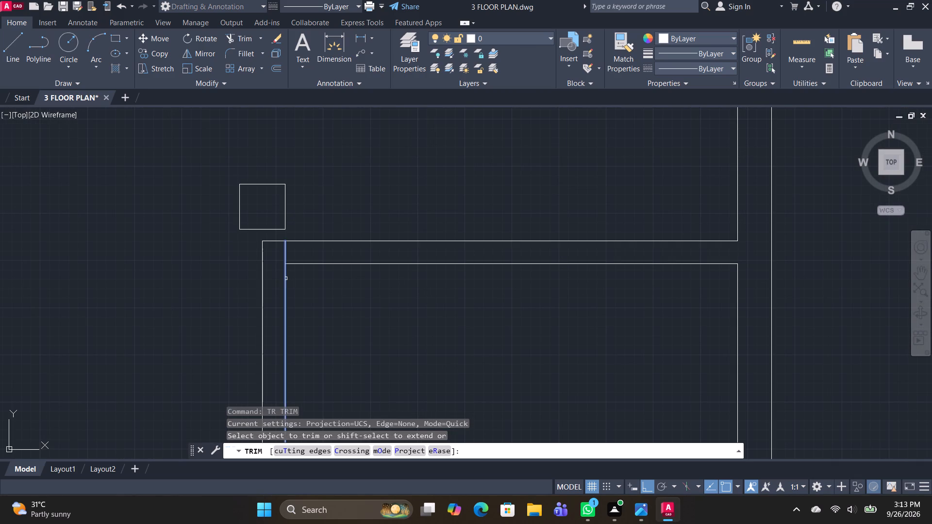
pyautogui.keyDown('shift'); pyautogui.click(285, 278); pyautogui.keyUp('shift')
pyautogui.keyDown('shift'); pyautogui.click(285, 253); pyautogui.keyUp('shift')
pyautogui.keyDown('shift'); pyautogui.click(263, 269); pyautogui.keyUp('shift')
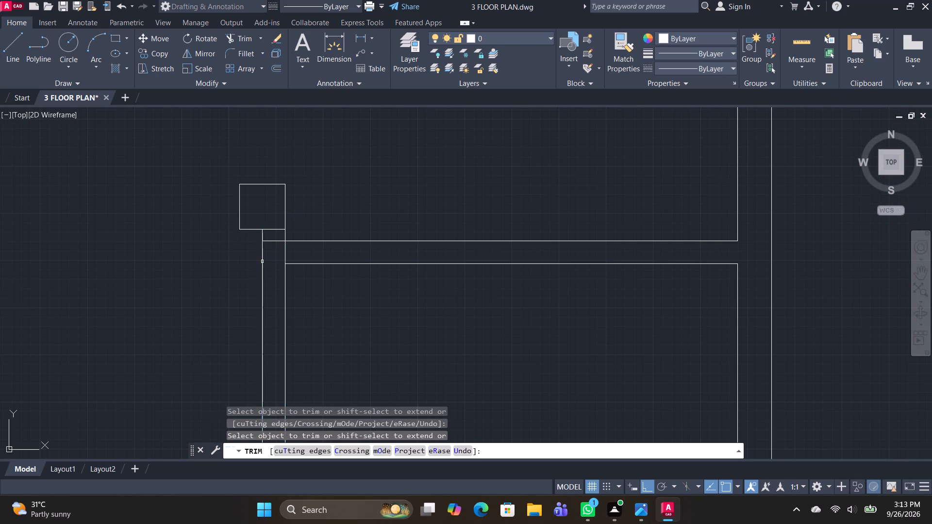
pyautogui.click(270, 242)
pyautogui.click(286, 253)
pyautogui.scroll(-1, 324, 220)
pyautogui.moveTo(362, 229); pyautogui.dragTo(385, 314, button='middle')
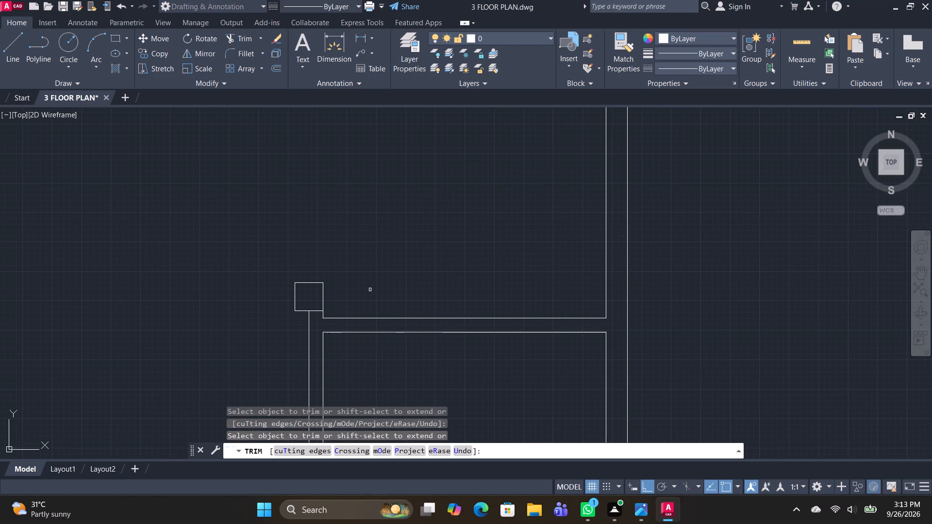
pyautogui.press('Escape')
pyautogui.press('Escape')
# Move the bay's two horizontal wall lines up so the upper one meets the copied column's upper-right corner.
pyautogui.moveTo(390, 354); pyautogui.dragTo(387, 341)
pyautogui.click(362, 292)
pyautogui.write('M')
pyautogui.press('space')
pyautogui.scroll(1, 324, 323)
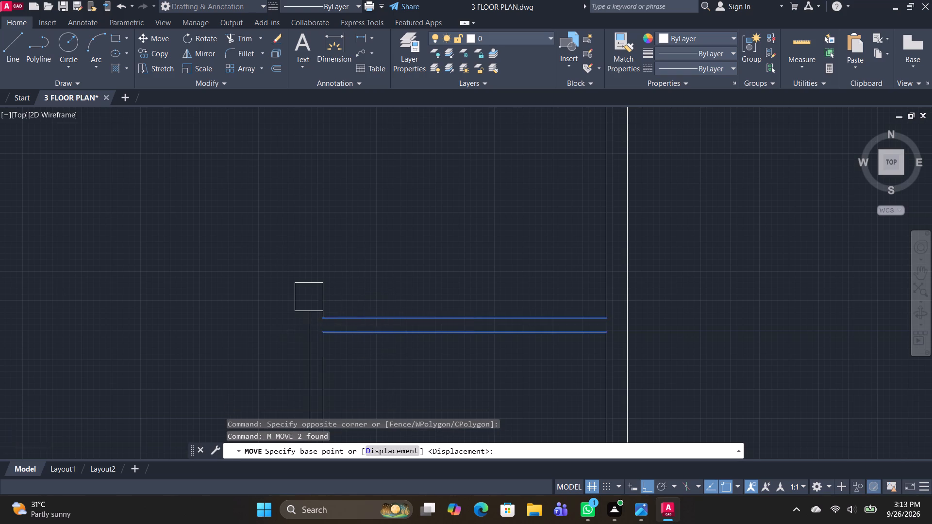
pyautogui.scroll(1, 324, 323)
pyautogui.click(317, 313)
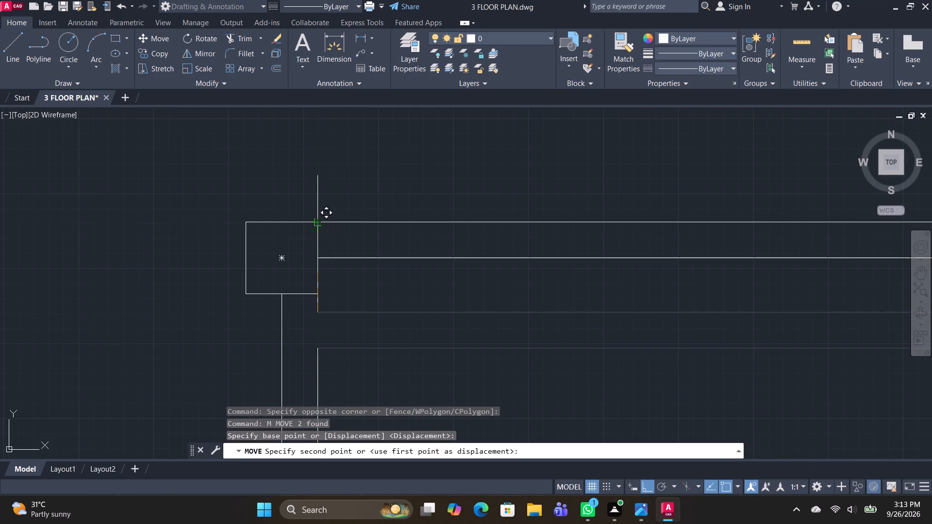
pyautogui.click(318, 224)
pyautogui.press('space')
pyautogui.write('TR')
pyautogui.press('space')
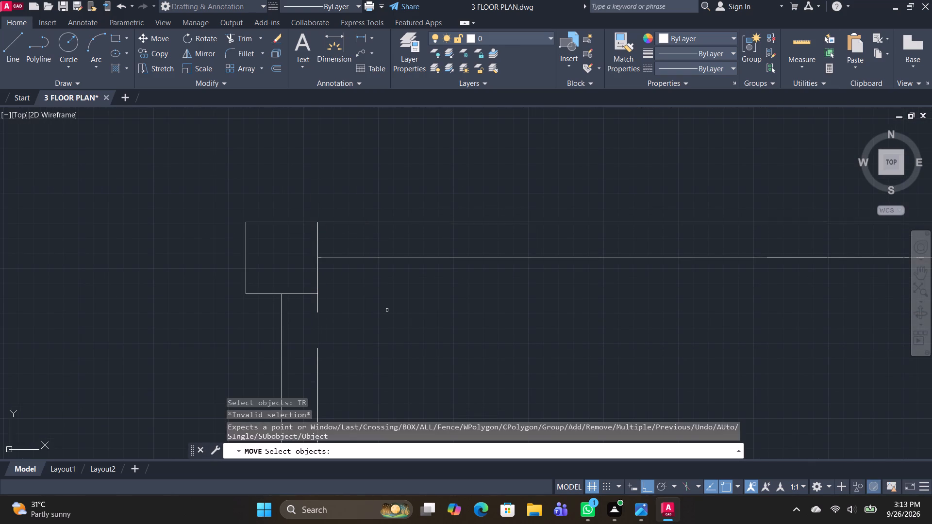
pyautogui.press('Escape')
# Extend the bay's inner vertical line up to the column and close the gap in the right outer wall's inner line.
pyautogui.write('TR')
pyautogui.press('space')
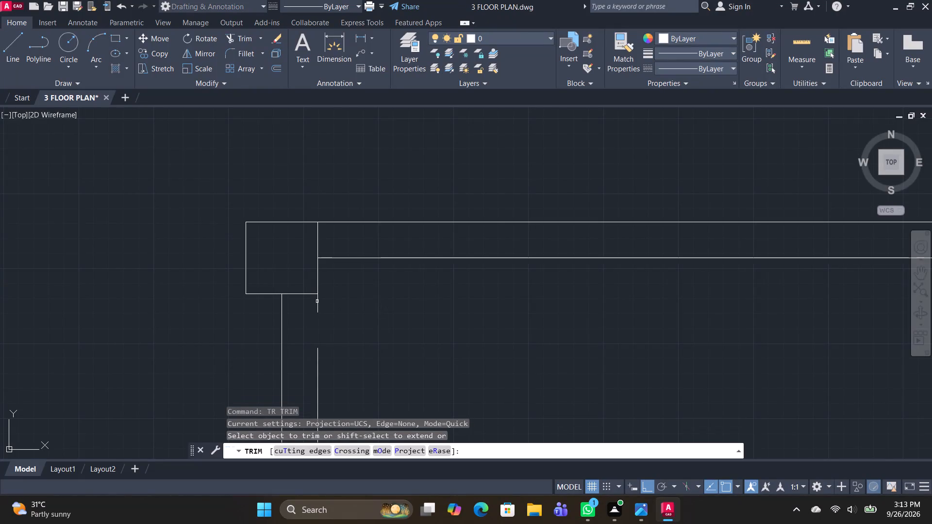
pyautogui.keyDown('shift'); pyautogui.click(318, 305); pyautogui.keyUp('shift')
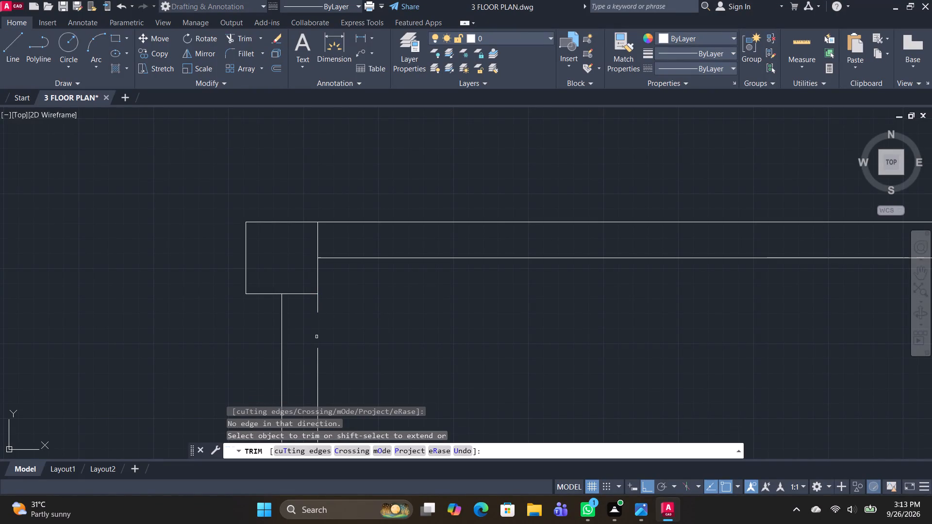
pyautogui.keyDown('shift'); pyautogui.click(318, 353); pyautogui.keyUp('shift')
pyautogui.scroll(-3, 380, 336)
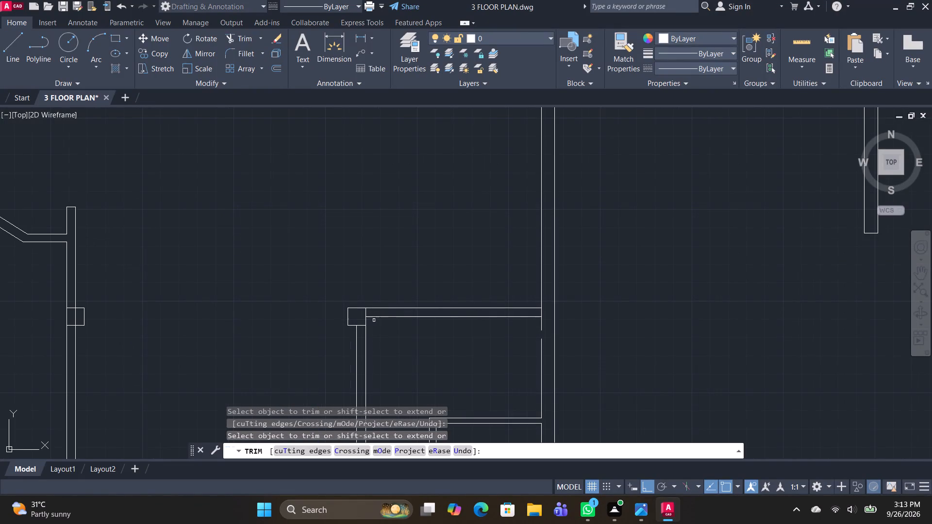
pyautogui.keyDown('shift'); pyautogui.click(542, 326); pyautogui.keyUp('shift')
pyautogui.scroll(-1, 440, 357)
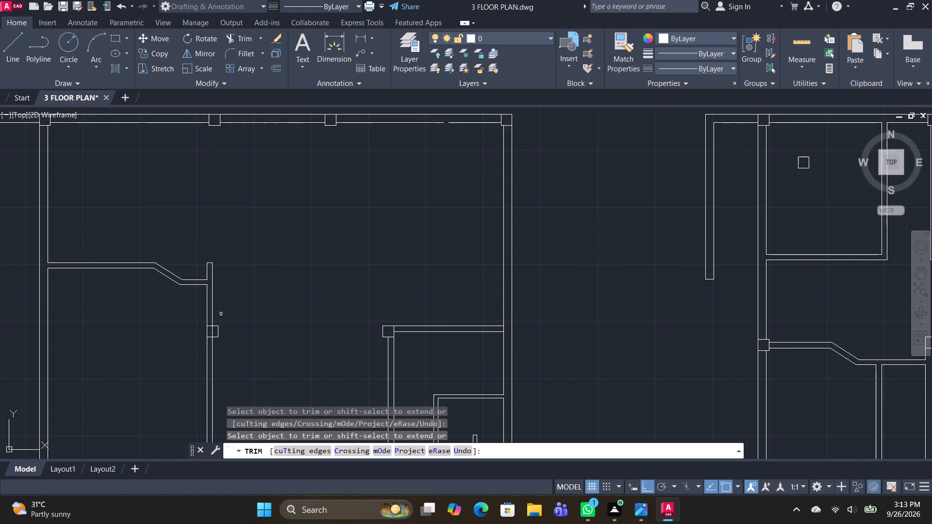
# Trim the wall lines running through the other copied column on the partition below the bent wall.
pyautogui.scroll(2, 218, 314)
pyautogui.moveTo(203, 361); pyautogui.dragTo(187, 363)
pyautogui.scroll(-2, 225, 316)
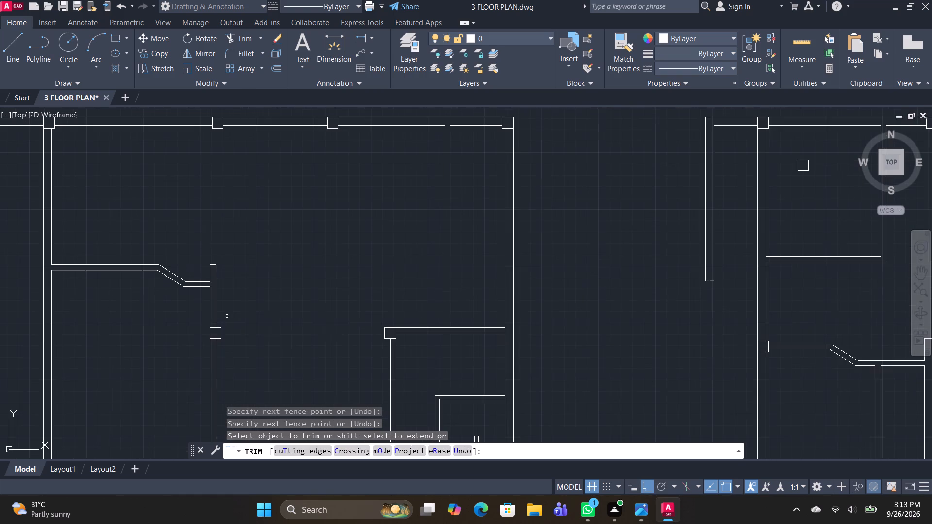
# Examine the reworked middle plan and compare its layout with the neighbouring floor plan copies.
pyautogui.moveTo(349, 331); pyautogui.dragTo(327, 266, button='middle')
pyautogui.press('space')
pyautogui.moveTo(596, 370); pyautogui.dragTo(332, 270, button='middle')
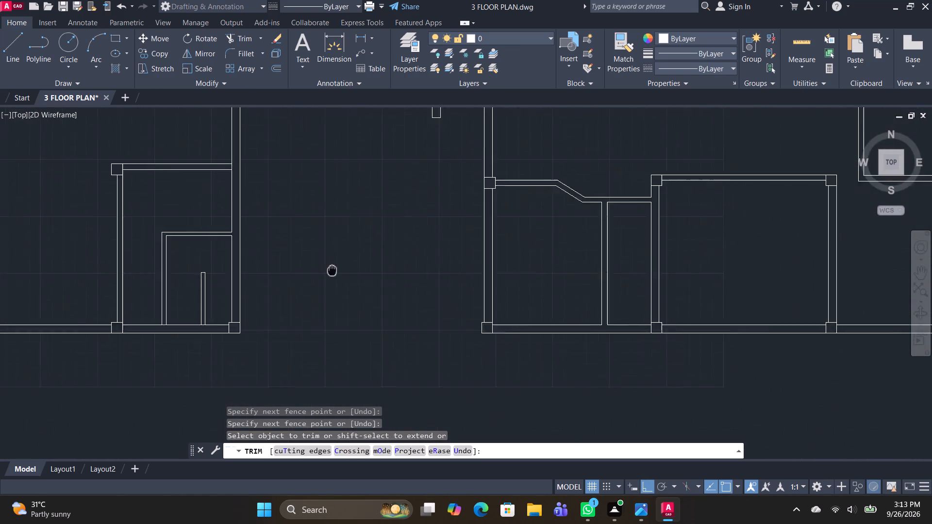
pyautogui.scroll(1, 264, 273)
pyautogui.scroll(-3, 288, 287)
pyautogui.moveTo(327, 316); pyautogui.dragTo(394, 349, button='middle')
pyautogui.scroll(-1, 394, 349)
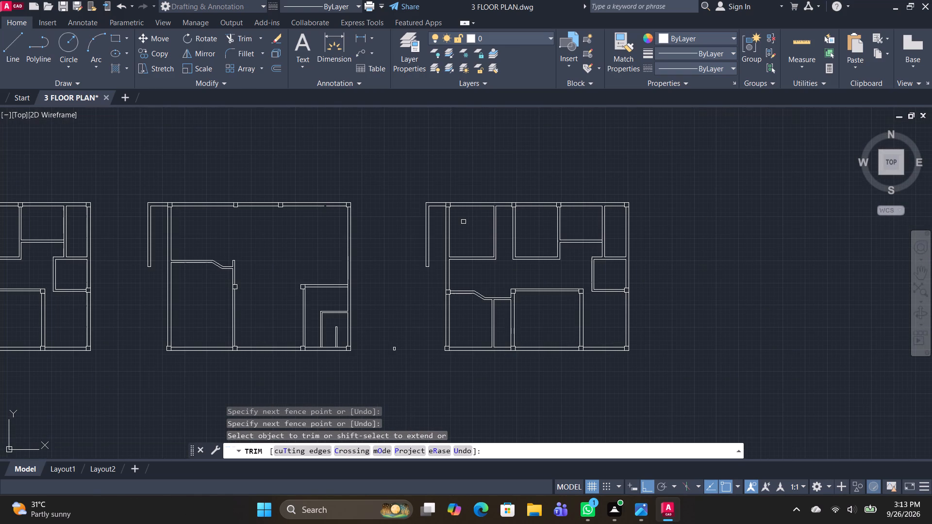
pyautogui.moveTo(401, 357); pyautogui.dragTo(463, 354, button='middle')
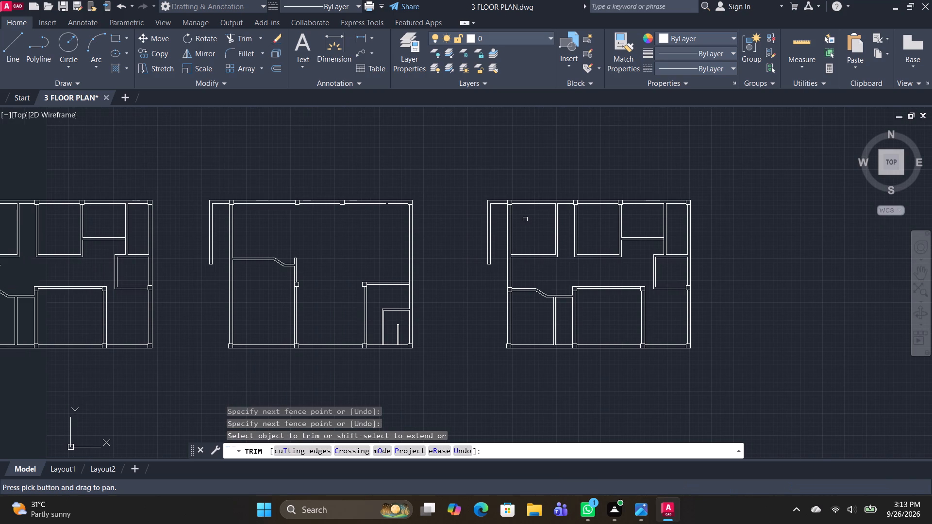
pyautogui.press('space')
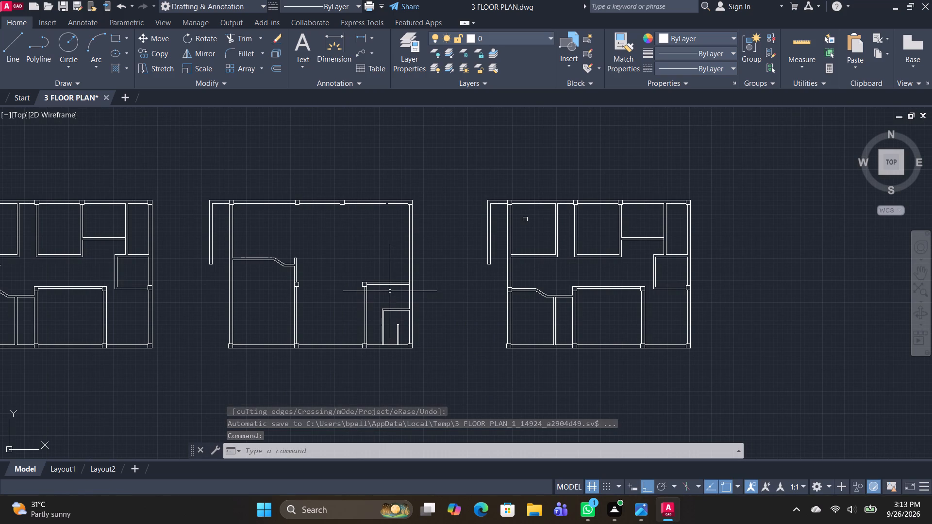
pyautogui.moveTo(384, 307); pyautogui.dragTo(366, 378, button='middle')
pyautogui.moveTo(351, 335); pyautogui.dragTo(366, 390, button='middle')
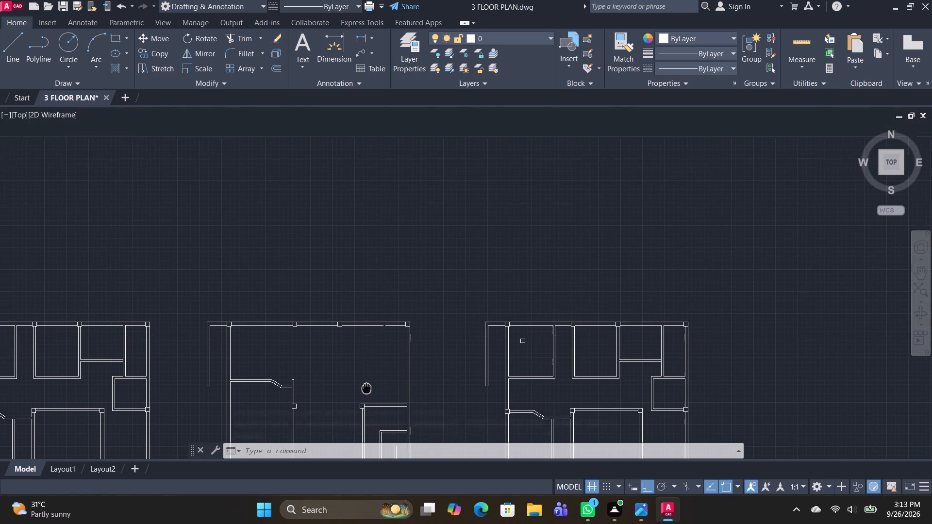
pyautogui.moveTo(366, 390); pyautogui.dragTo(366, 392, button='middle')
pyautogui.moveTo(365, 350); pyautogui.dragTo(350, 262, button='middle')
# Offset the bay's upper horizontal wall line upward through a point, and offset the new line again to form a thin partition.
pyautogui.scroll(1, 363, 333)
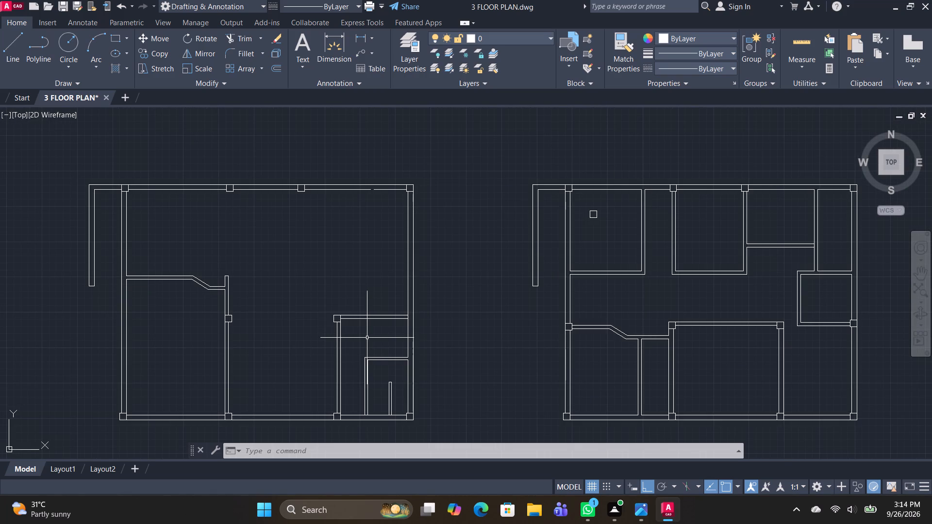
pyautogui.write('O')
pyautogui.press('space')
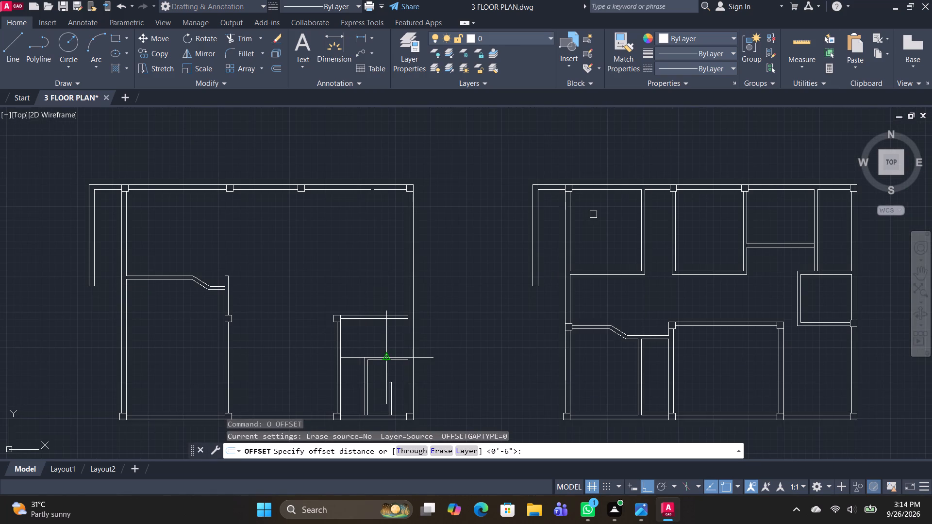
pyautogui.press('t')
pyautogui.press('space')
pyautogui.click(374, 315)
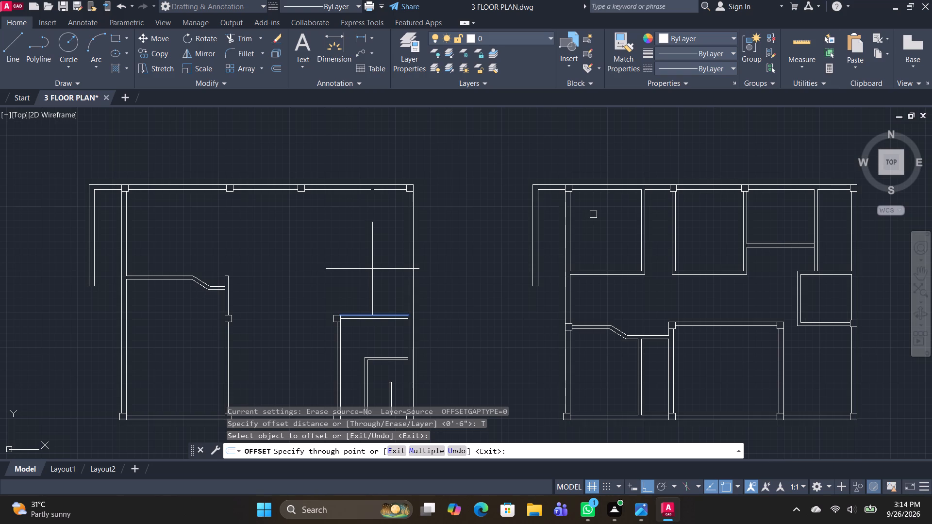
pyautogui.click(372, 269)
pyautogui.click(374, 270)
pyautogui.scroll(3, 371, 257)
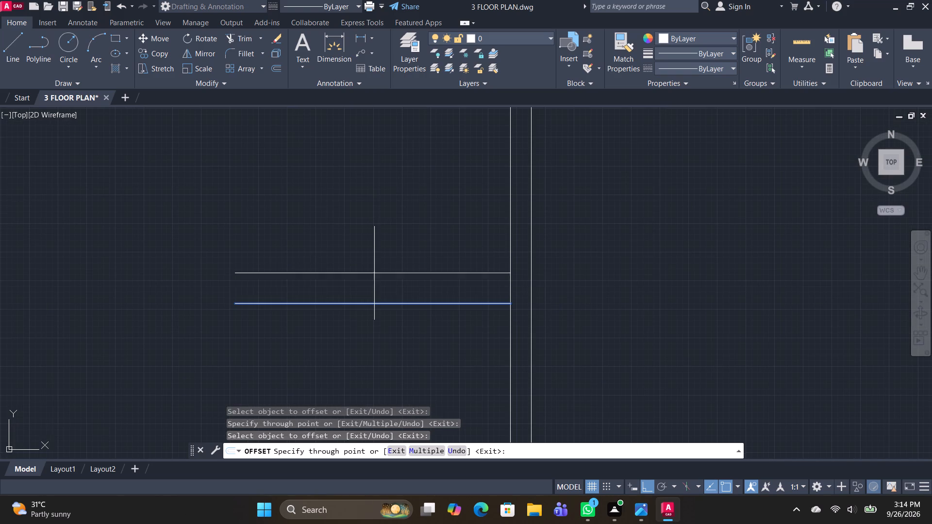
pyautogui.click(371, 297)
pyautogui.press('Escape')
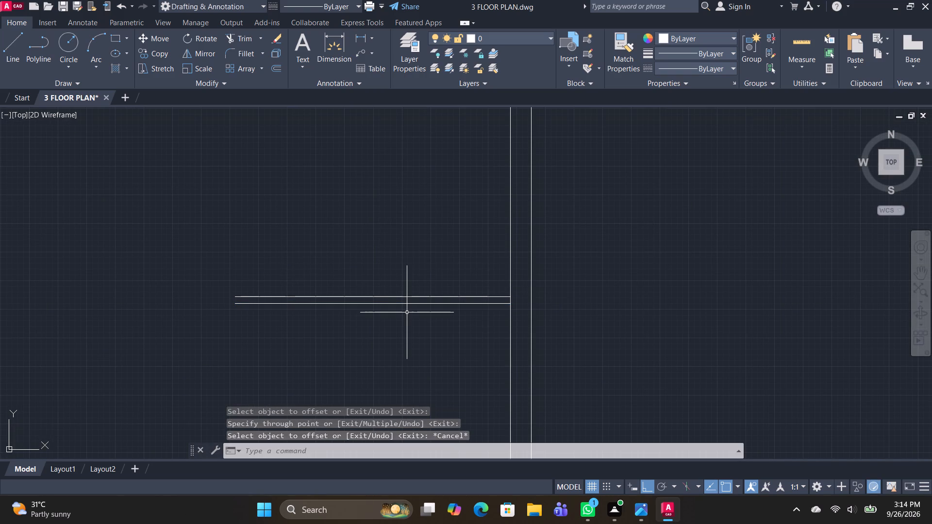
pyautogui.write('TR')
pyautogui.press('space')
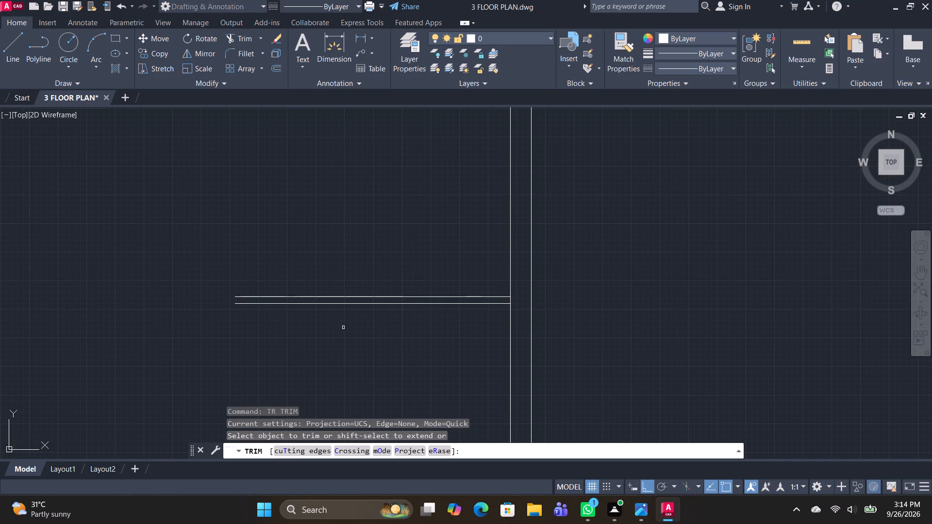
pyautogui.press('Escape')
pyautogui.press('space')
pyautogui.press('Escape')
# Close the free end of the thin horizontal partition with a short vertical line between its two edges.
pyautogui.write('L')
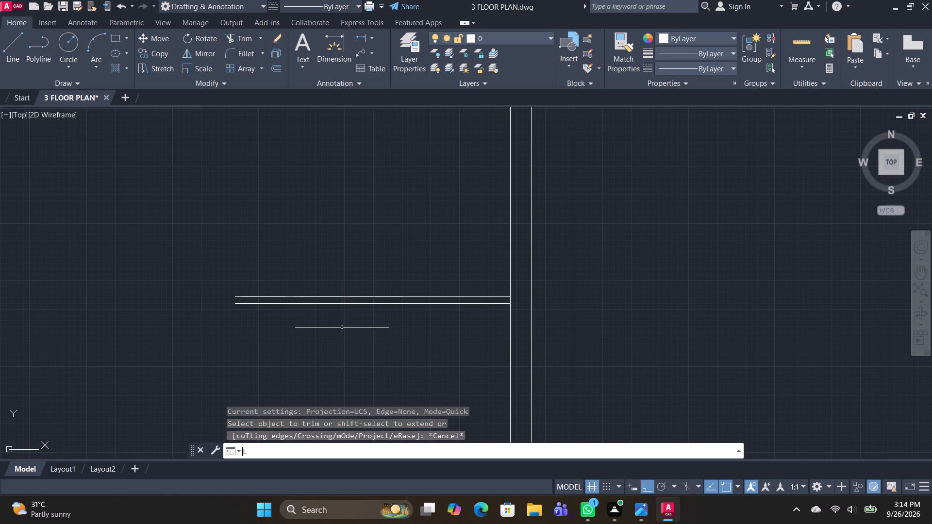
pyautogui.press('space')
pyautogui.scroll(2, 252, 305)
pyautogui.click(209, 307)
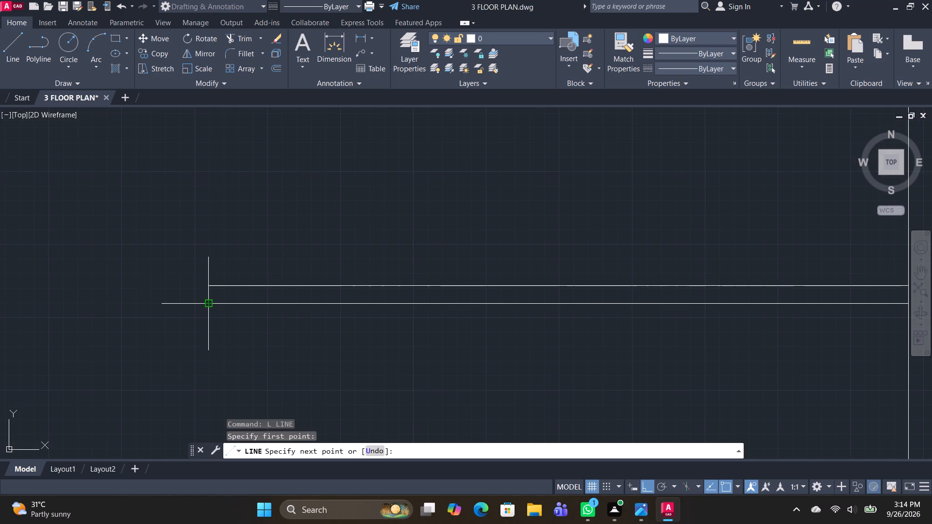
pyautogui.click(207, 286)
pyautogui.press('Escape')
# Trim the right outer wall's inner line between the two edges of the thin horizontal partition.
pyautogui.scroll(-1, 271, 327)
pyautogui.scroll(-2, 334, 353)
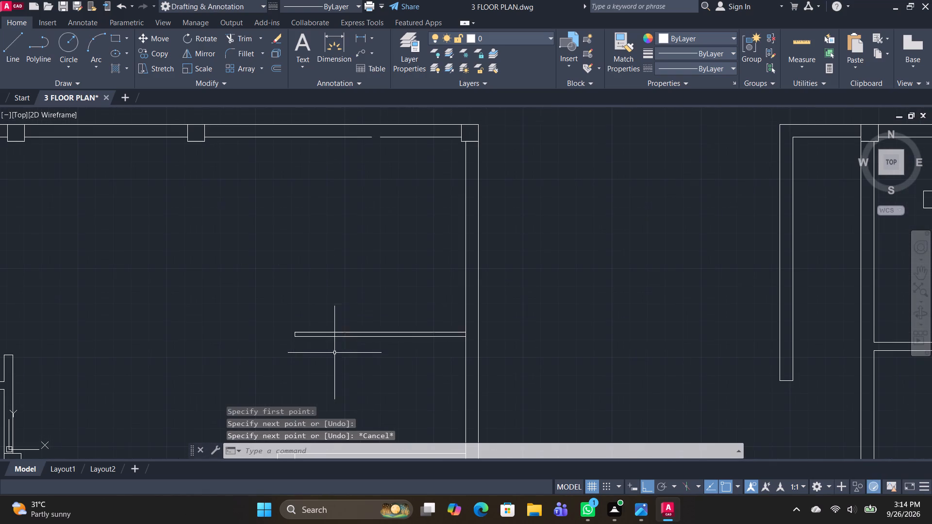
pyautogui.write('TR')
pyautogui.press('space')
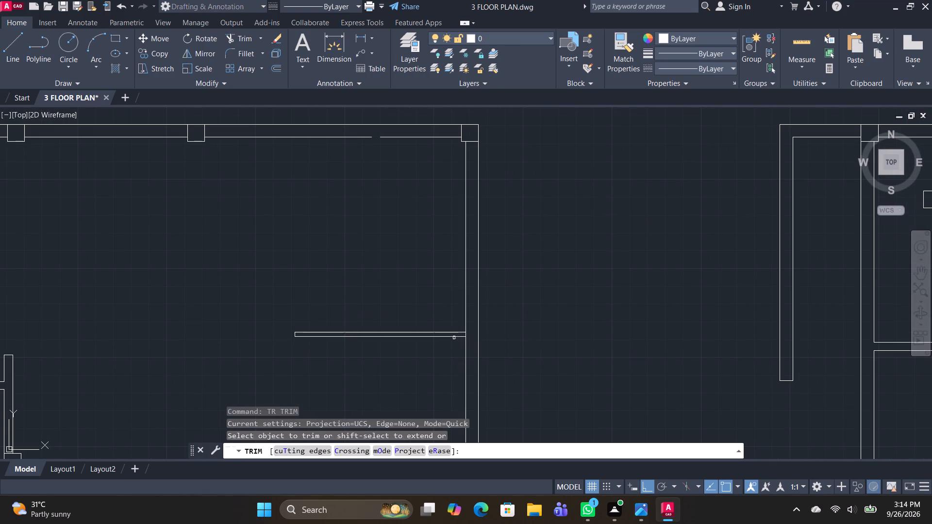
pyautogui.scroll(3, 456, 336)
pyautogui.moveTo(472, 335); pyautogui.dragTo(515, 333)
pyautogui.scroll(-3, 507, 365)
pyautogui.scroll(-2, 401, 399)
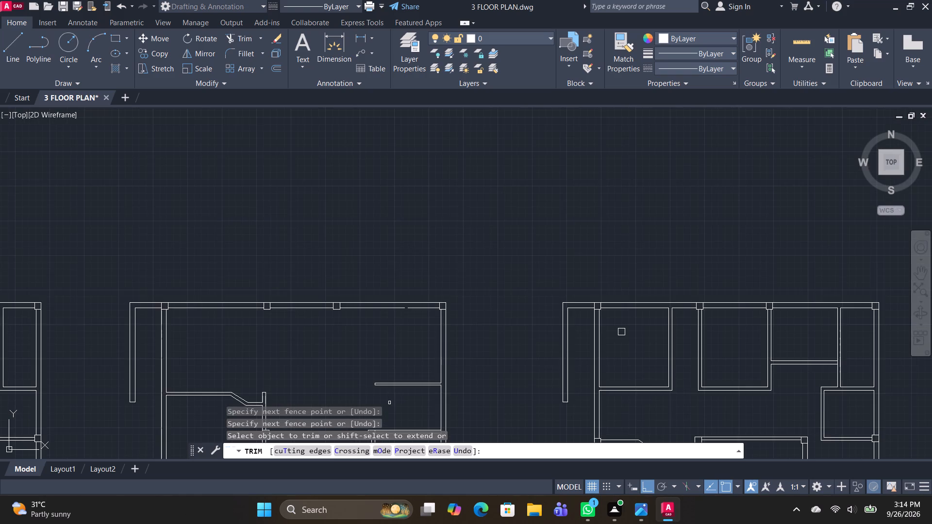
pyautogui.moveTo(386, 407); pyautogui.dragTo(329, 290, button='middle')
pyautogui.moveTo(332, 296); pyautogui.dragTo(335, 326, button='middle')
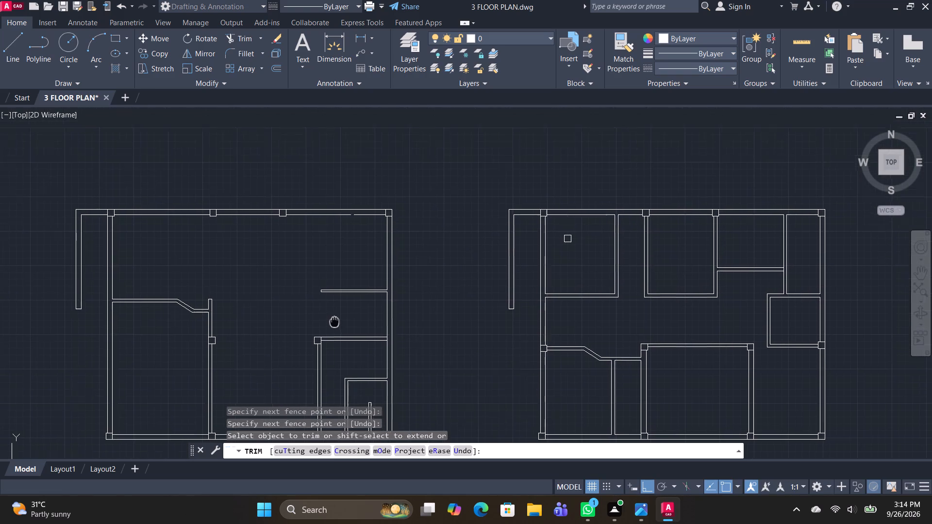
pyautogui.moveTo(335, 326); pyautogui.dragTo(343, 317, button='middle')
pyautogui.press('Escape')
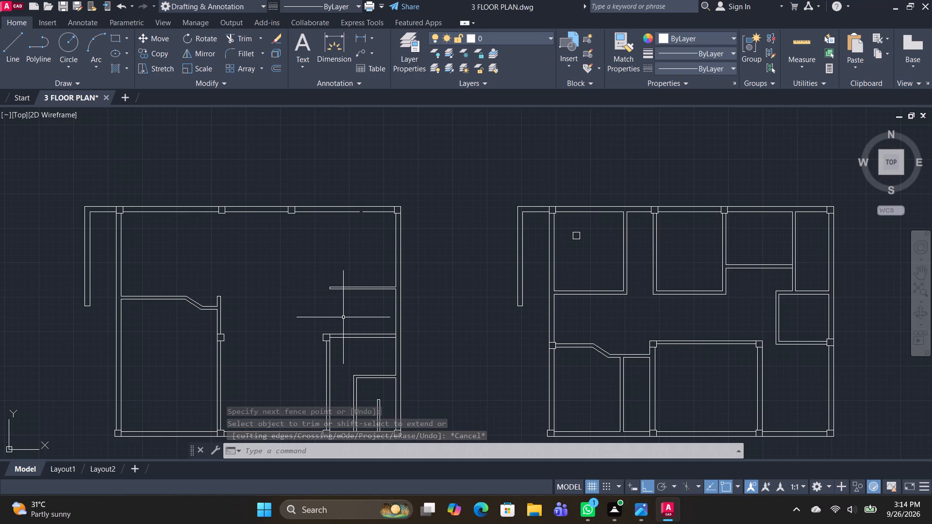
# Offset the right outer wall's upper inner line 8' into the middle plan.
pyautogui.write('O')
pyautogui.press('space')
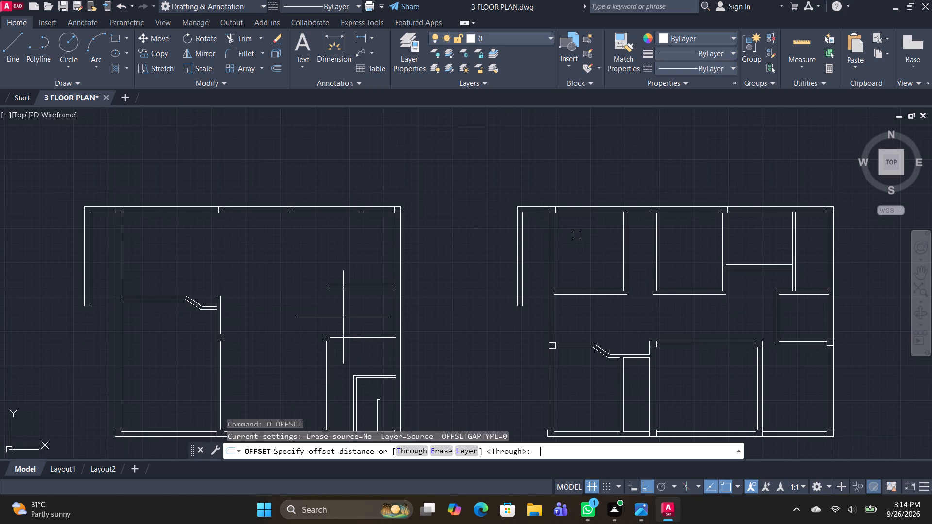
pyautogui.press('8')
pyautogui.press("'")
pyautogui.press('Return')
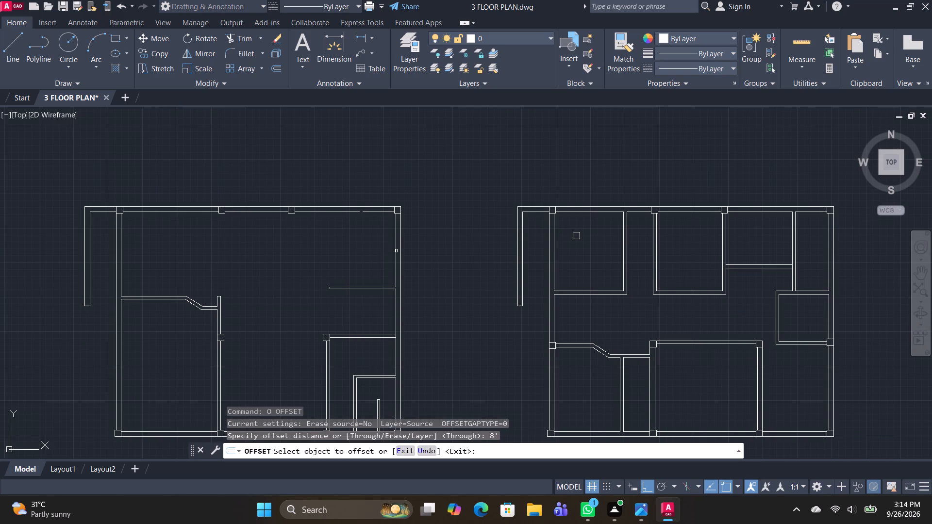
pyautogui.click(396, 251)
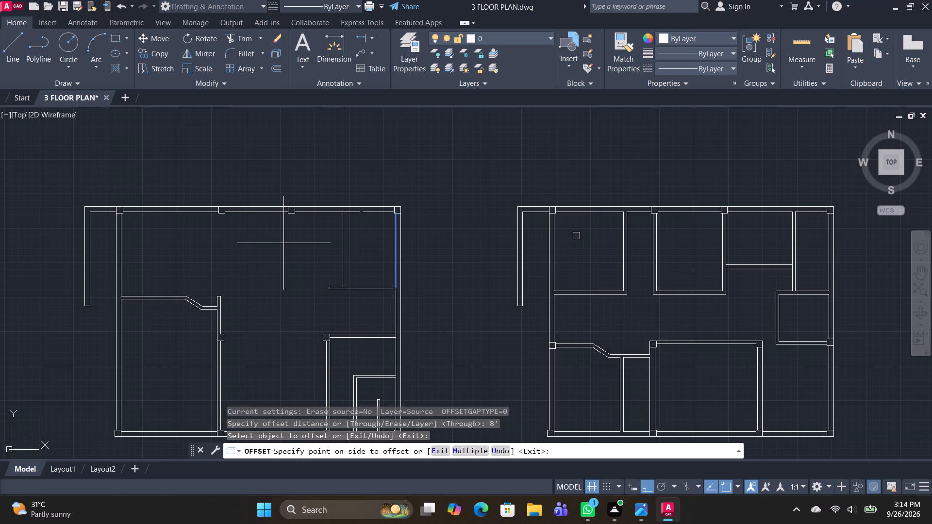
pyautogui.moveTo(283, 243); pyautogui.dragTo(359, 214, button='middle')
pyautogui.click(359, 214)
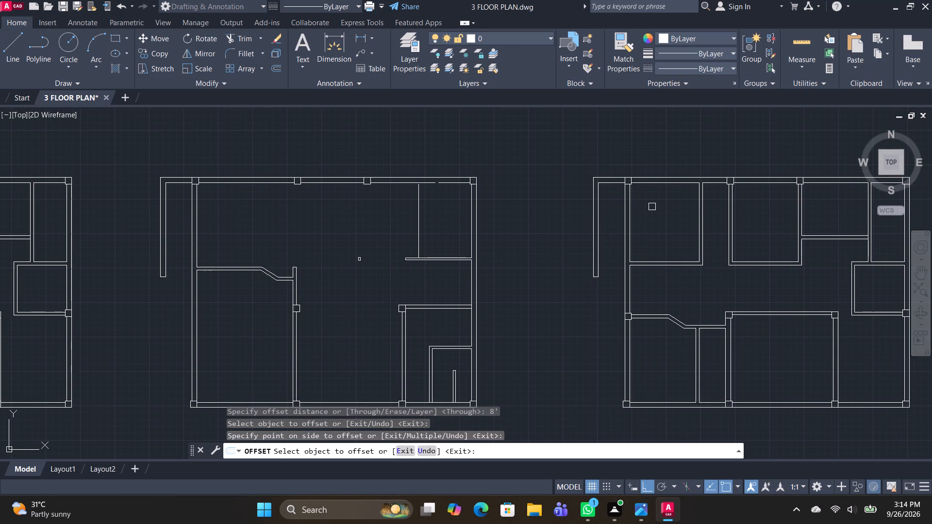
pyautogui.press('space')
# Offset the new vertical line 6" away from the right outer wall to form a partition.
pyautogui.write('O')
pyautogui.press('space')
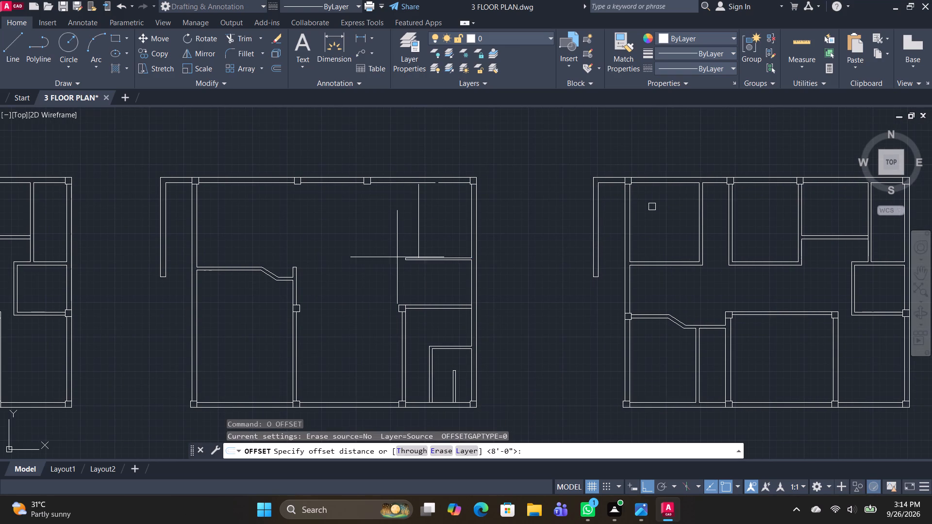
pyautogui.write('6"')
pyautogui.press('Return')
pyautogui.click(418, 237)
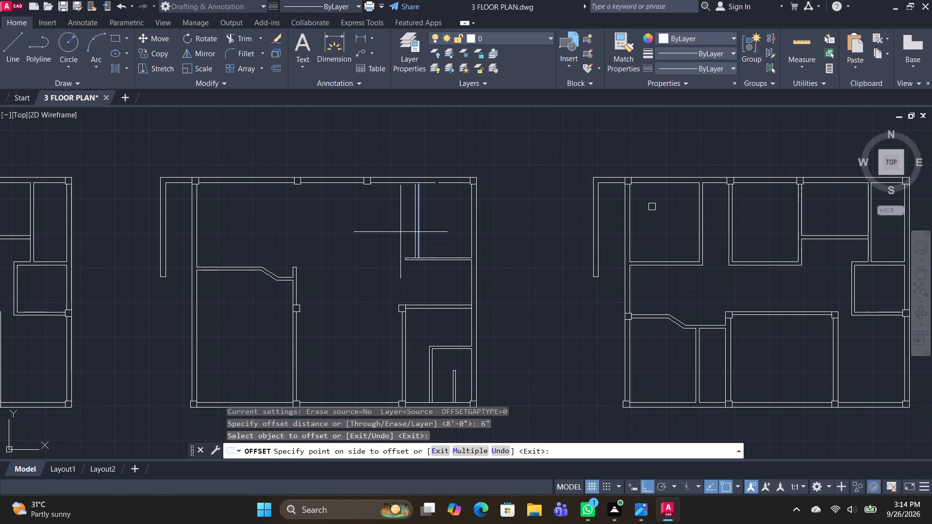
pyautogui.click(399, 231)
pyautogui.press('space')
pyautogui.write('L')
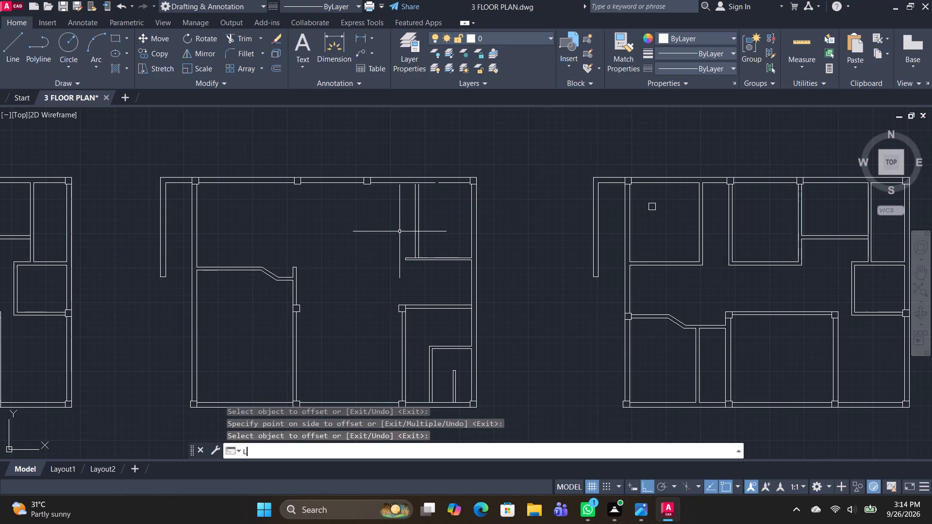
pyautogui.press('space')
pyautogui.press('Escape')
# Offset the vertical partition's left edge 10' to the left for a second partition.
pyautogui.write('O')
pyautogui.press('space')
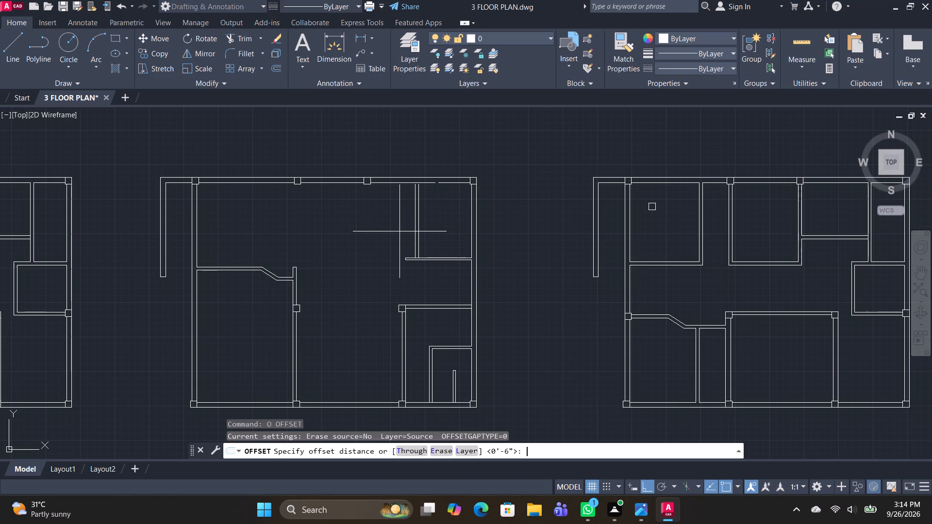
pyautogui.write("10'")
pyautogui.press('Return')
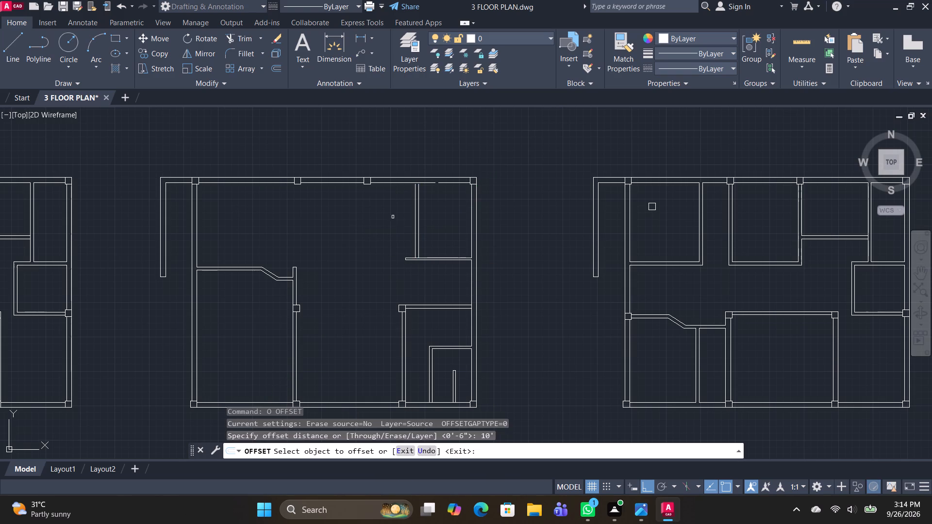
pyautogui.click(415, 227)
pyautogui.click(310, 232)
pyautogui.press('space')
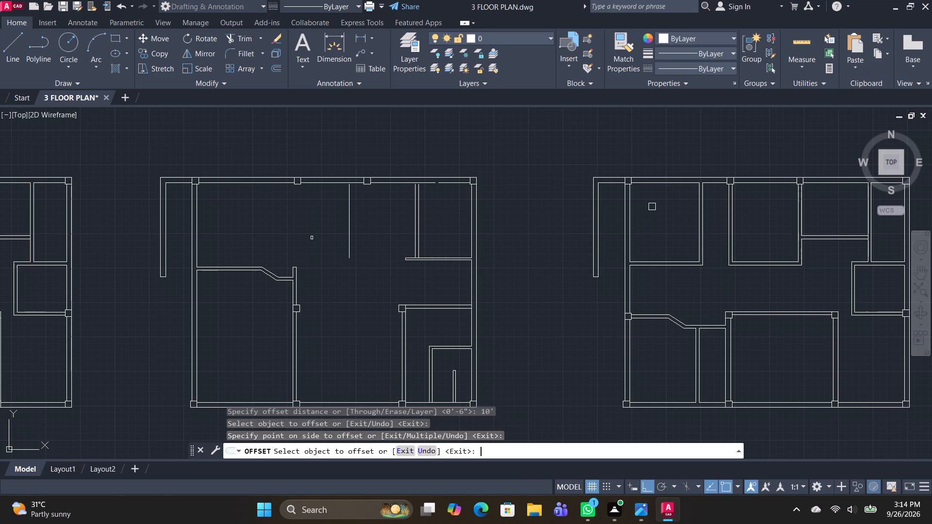
# Offset the second partition's line 6" to the left to give it thickness.
pyautogui.press('space')
pyautogui.write('6"')
pyautogui.press('Return')
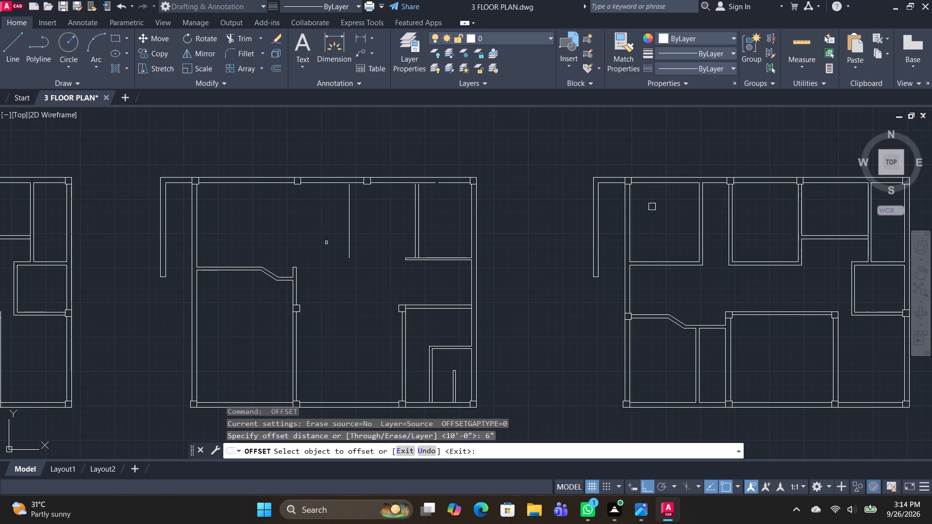
pyautogui.click(349, 243)
pyautogui.click(335, 243)
pyautogui.press('space')
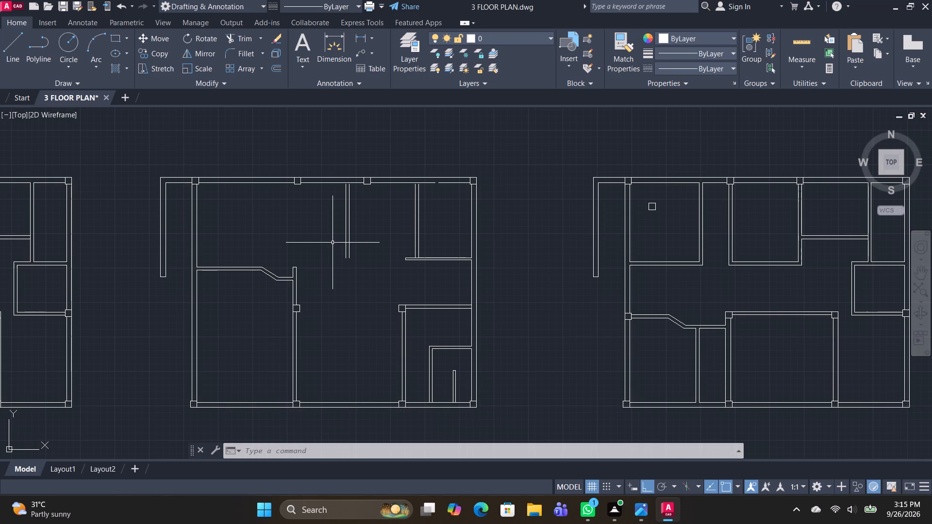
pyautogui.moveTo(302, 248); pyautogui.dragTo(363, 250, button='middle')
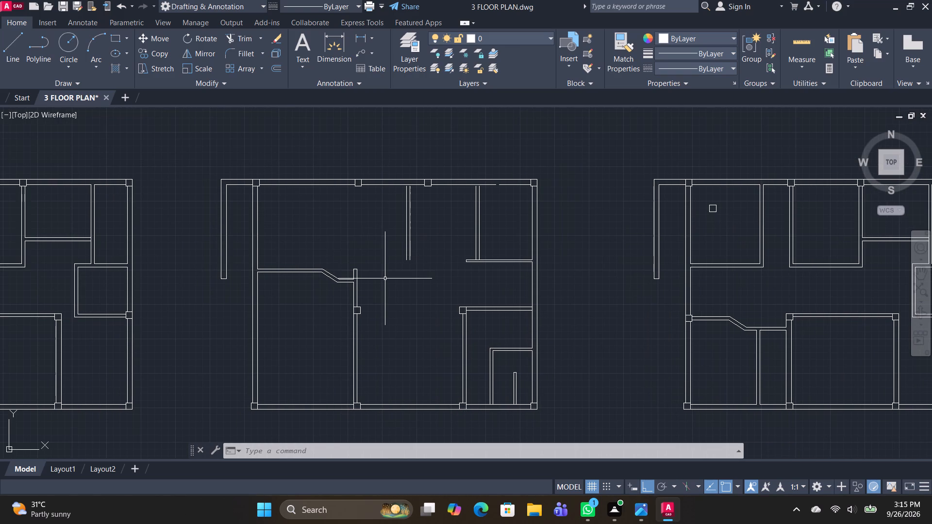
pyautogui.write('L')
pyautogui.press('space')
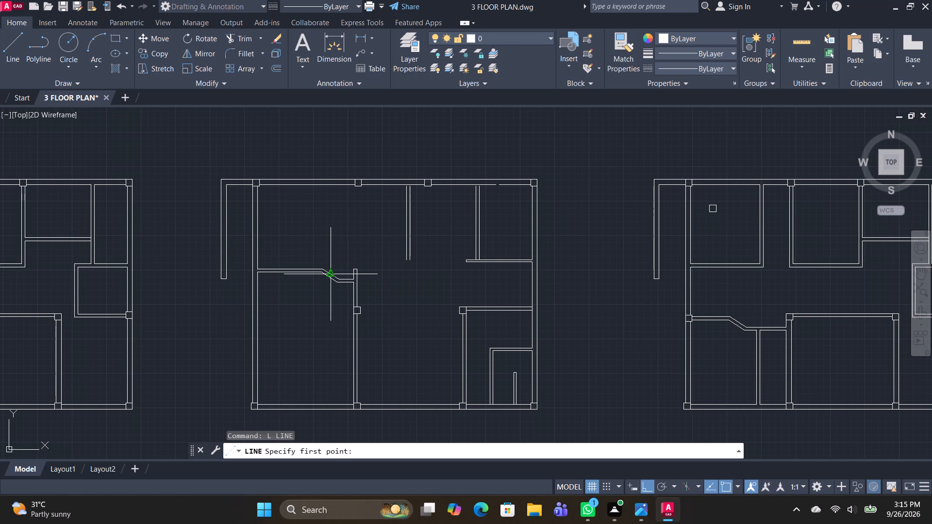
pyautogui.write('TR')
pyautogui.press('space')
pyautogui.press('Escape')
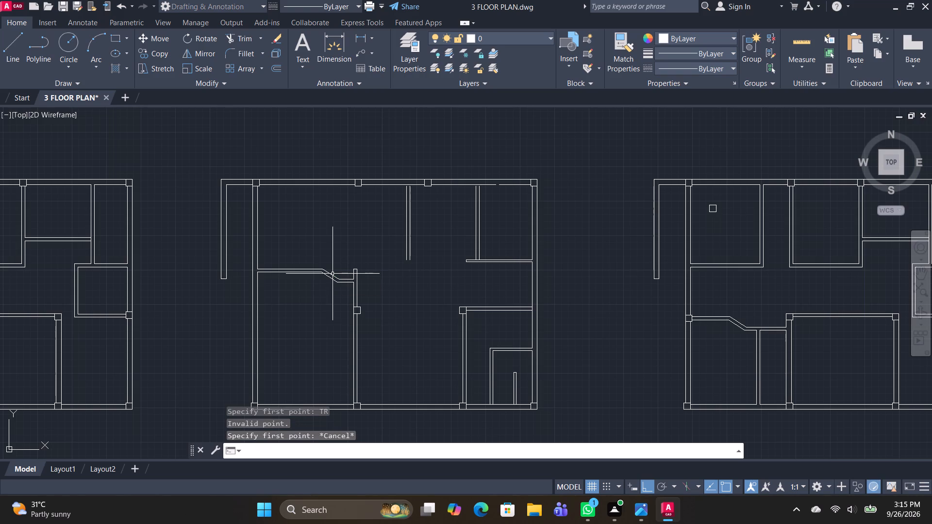
# Extend the thin horizontal partition's lower edge to the left outer wall and its upper edge to the left vertical partition.
pyautogui.write('TR')
pyautogui.press('space')
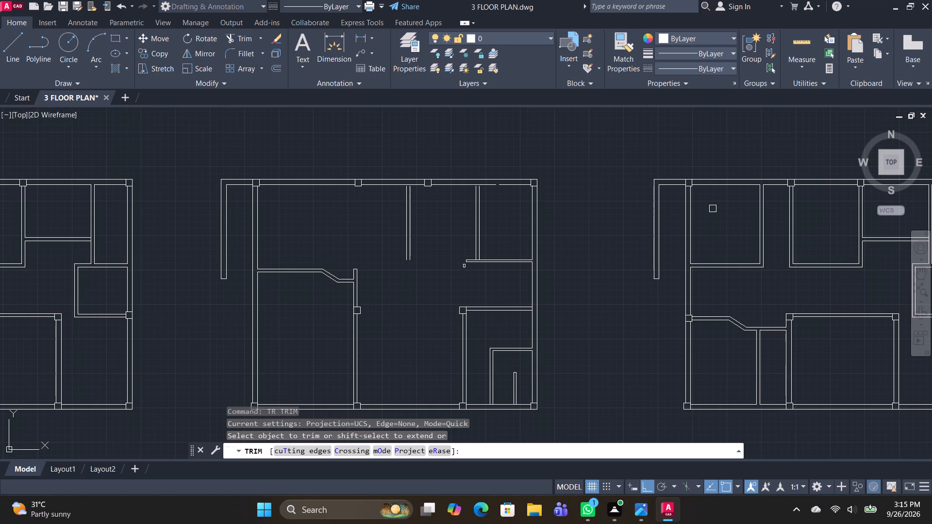
pyautogui.scroll(1, 466, 265)
pyautogui.keyDown('shift'); pyautogui.click(472, 261); pyautogui.keyUp('shift')
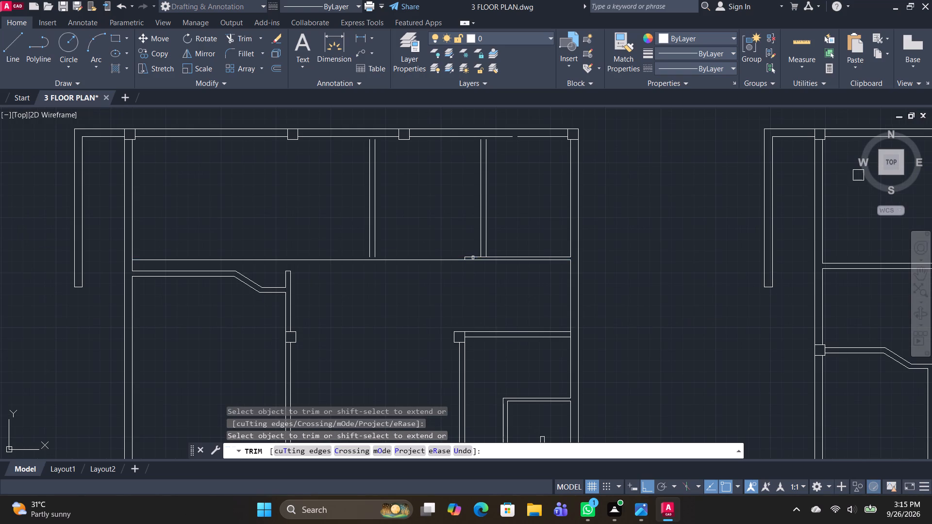
pyautogui.keyDown('shift'); pyautogui.click(473, 256); pyautogui.keyUp('shift')
pyautogui.keyDown('shift'); pyautogui.scroll(3, 439, 256); pyautogui.keyUp('shift')
pyautogui.keyDown('shift'); pyautogui.moveTo(414, 259); pyautogui.dragTo(394, 264); pyautogui.keyUp('shift')
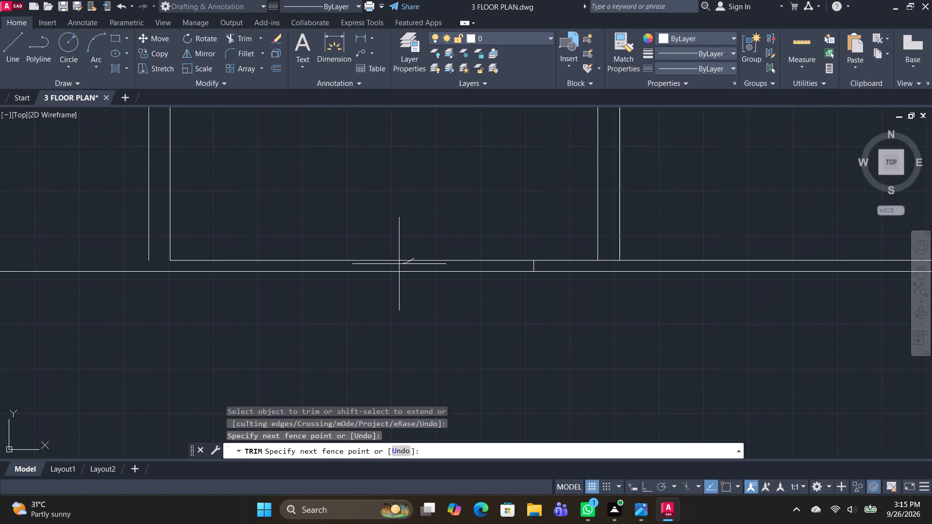
pyautogui.keyDown('shift'); pyautogui.moveTo(394, 264); pyautogui.dragTo(382, 264); pyautogui.keyUp('shift')
pyautogui.scroll(-2, 381, 261)
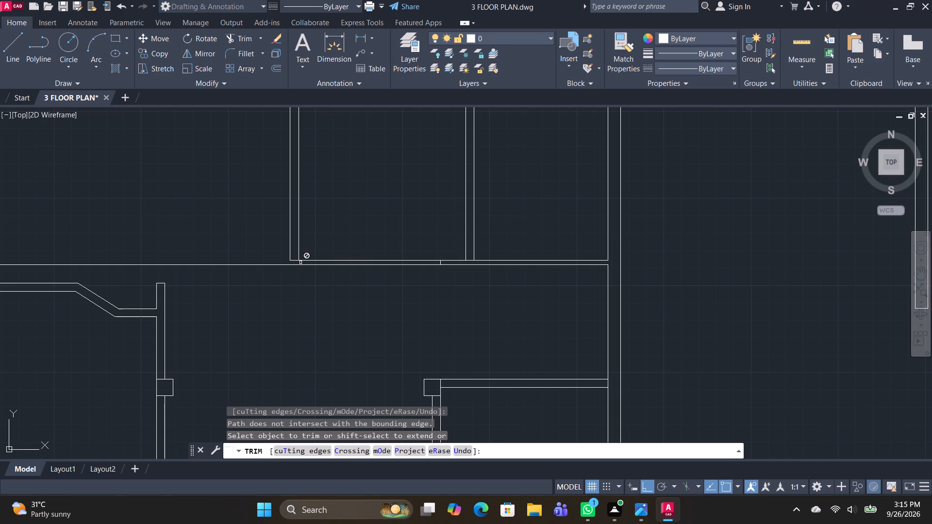
pyautogui.keyDown('shift'); pyautogui.click(296, 261); pyautogui.keyUp('shift')
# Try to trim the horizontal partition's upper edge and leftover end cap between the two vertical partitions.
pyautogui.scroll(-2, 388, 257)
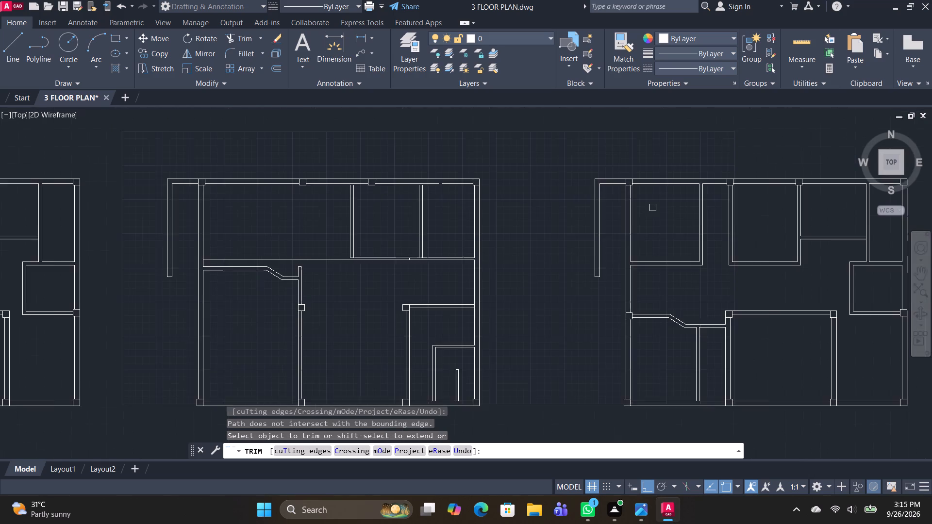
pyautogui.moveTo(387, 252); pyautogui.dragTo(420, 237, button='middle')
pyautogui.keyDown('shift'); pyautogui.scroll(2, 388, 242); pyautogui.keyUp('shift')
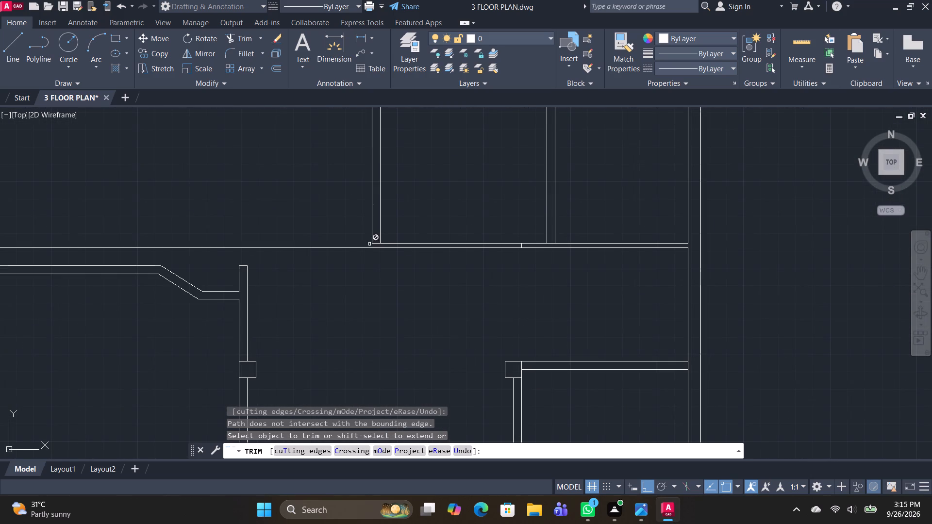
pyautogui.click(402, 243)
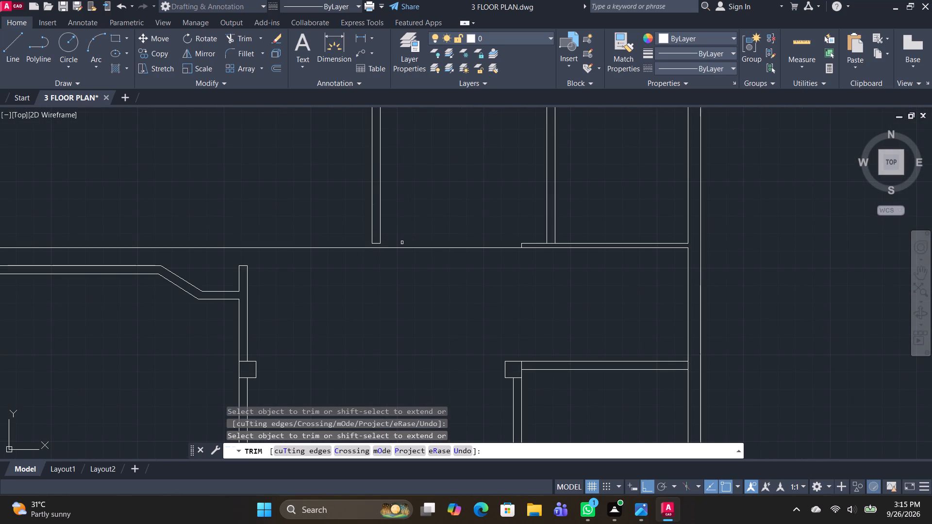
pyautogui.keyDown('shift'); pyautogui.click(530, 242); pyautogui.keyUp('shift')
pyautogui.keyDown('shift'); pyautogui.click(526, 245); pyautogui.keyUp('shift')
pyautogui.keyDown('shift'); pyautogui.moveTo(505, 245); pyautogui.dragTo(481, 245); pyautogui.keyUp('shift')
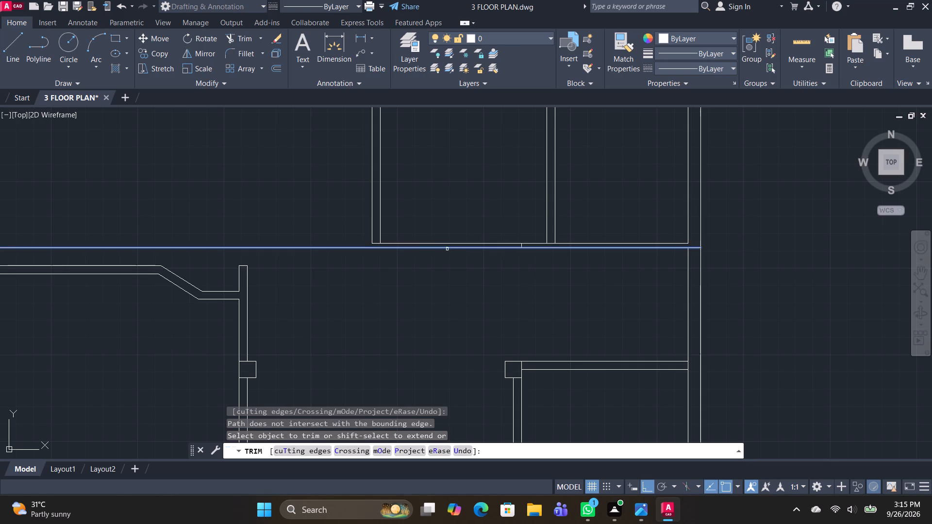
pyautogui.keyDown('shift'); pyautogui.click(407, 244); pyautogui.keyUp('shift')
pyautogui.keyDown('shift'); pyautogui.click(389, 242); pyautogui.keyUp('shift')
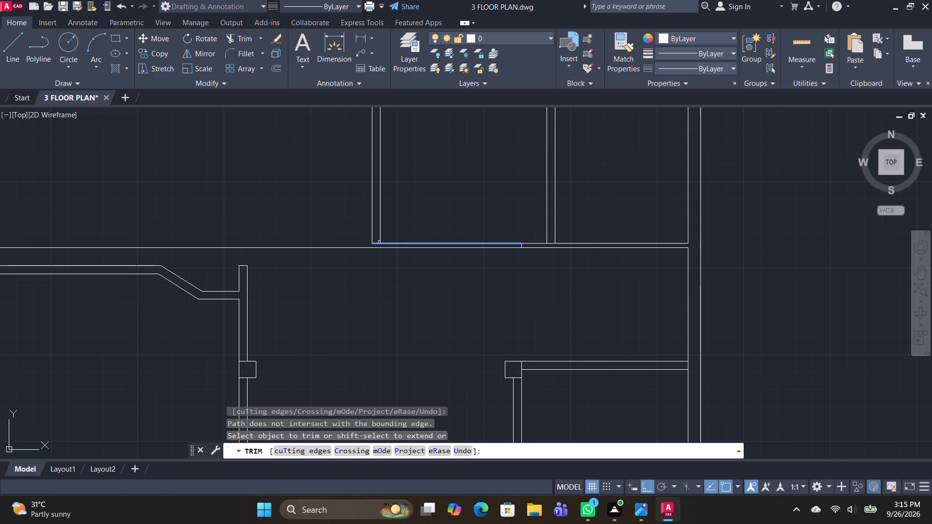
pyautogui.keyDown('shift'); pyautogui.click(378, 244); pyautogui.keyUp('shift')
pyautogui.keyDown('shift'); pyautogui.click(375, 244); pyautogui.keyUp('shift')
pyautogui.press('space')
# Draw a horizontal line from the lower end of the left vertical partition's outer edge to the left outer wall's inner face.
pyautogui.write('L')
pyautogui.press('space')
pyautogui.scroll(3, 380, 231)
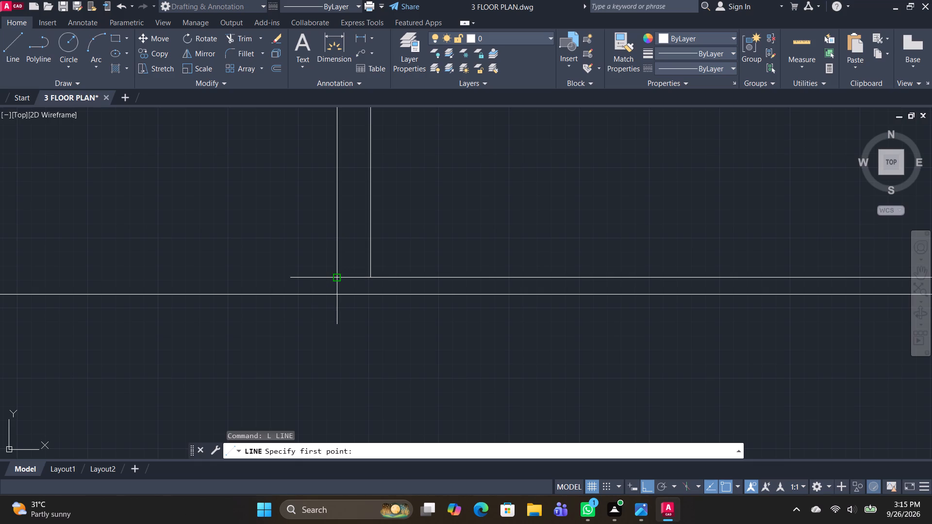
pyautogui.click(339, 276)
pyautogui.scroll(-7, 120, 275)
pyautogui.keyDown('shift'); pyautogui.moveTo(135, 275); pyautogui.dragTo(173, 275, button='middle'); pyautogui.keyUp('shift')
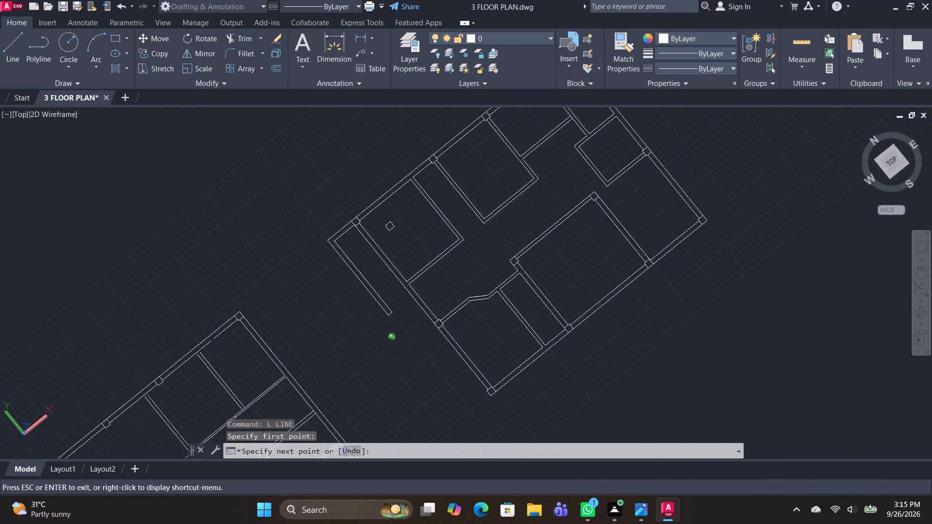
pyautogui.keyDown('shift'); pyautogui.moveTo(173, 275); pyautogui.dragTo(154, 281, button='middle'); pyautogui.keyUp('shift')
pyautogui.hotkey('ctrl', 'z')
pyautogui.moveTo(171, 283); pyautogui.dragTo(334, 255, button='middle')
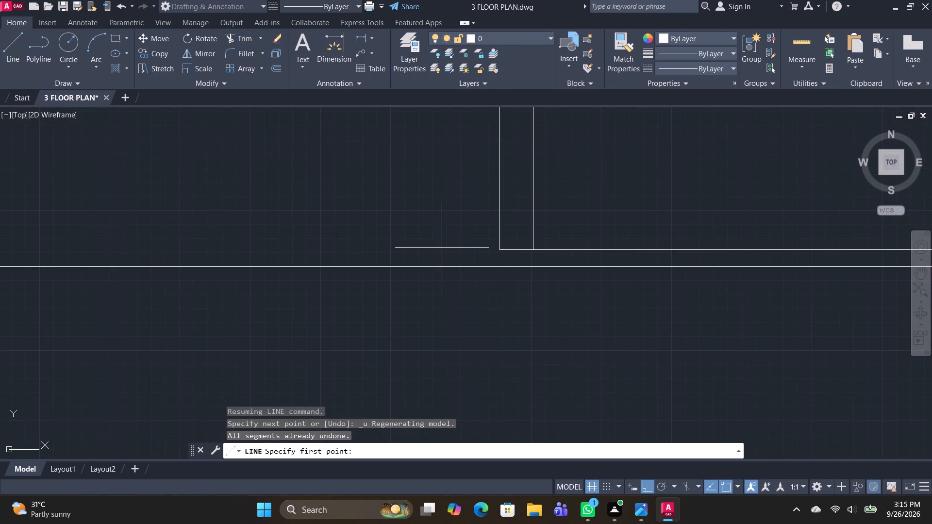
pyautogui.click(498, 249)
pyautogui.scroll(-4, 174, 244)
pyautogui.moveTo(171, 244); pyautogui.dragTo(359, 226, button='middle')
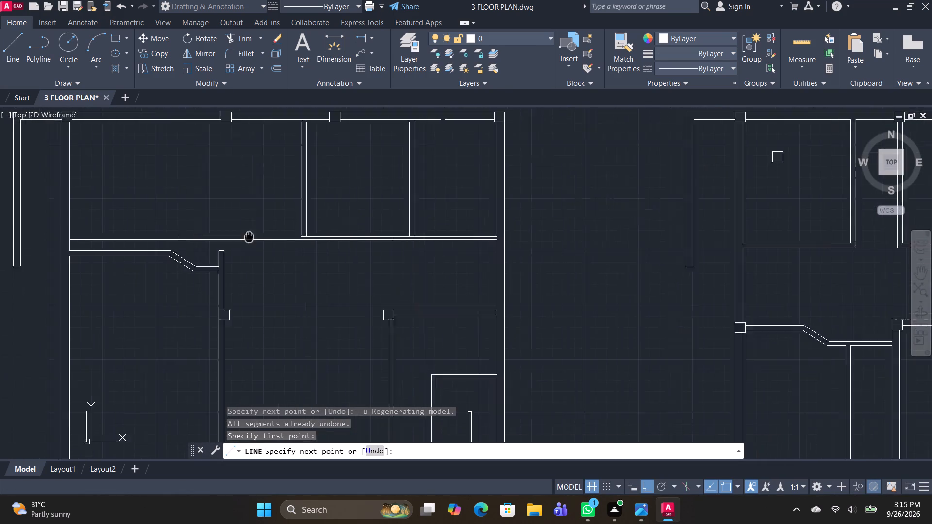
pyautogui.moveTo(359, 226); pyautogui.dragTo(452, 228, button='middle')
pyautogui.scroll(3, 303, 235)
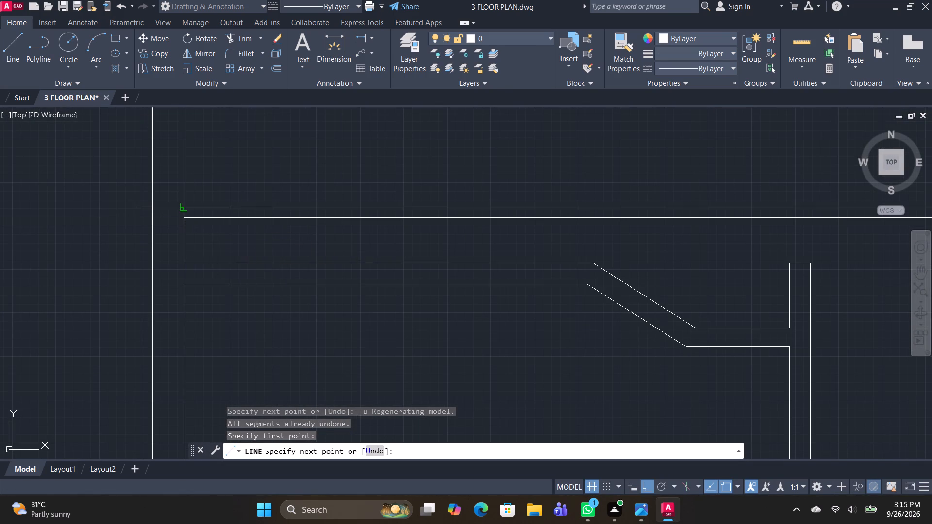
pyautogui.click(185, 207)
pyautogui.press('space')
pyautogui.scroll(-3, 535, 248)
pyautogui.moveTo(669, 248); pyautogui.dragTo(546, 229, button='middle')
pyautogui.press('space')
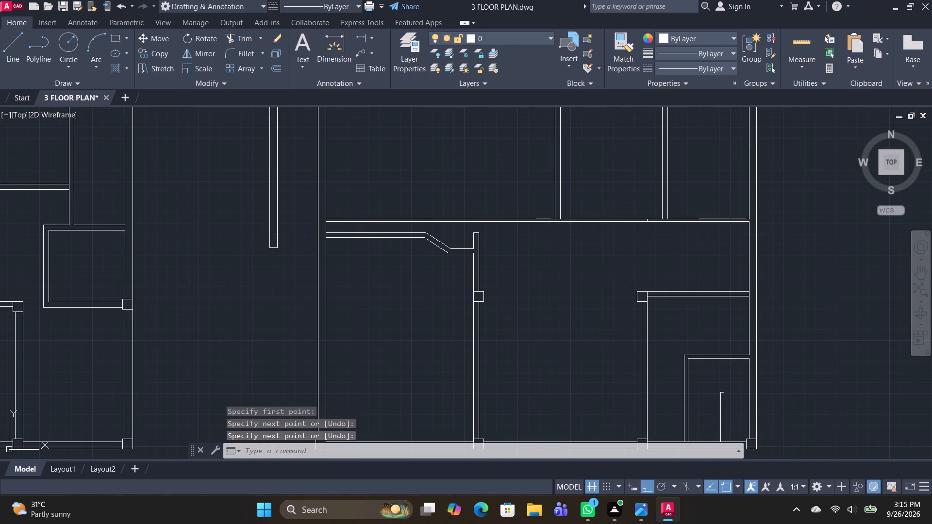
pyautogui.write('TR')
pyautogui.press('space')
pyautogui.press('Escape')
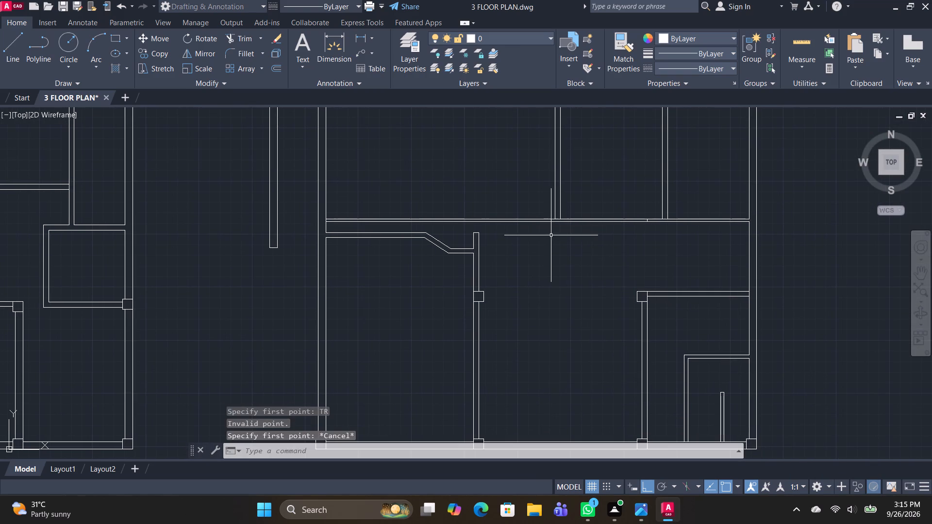
# Square off the left vertical partition's bottom corner, trimming the horizontal partition lines running beyond it to the left outer wall.
pyautogui.write('TR')
pyautogui.press('space')
pyautogui.scroll(2, 553, 200)
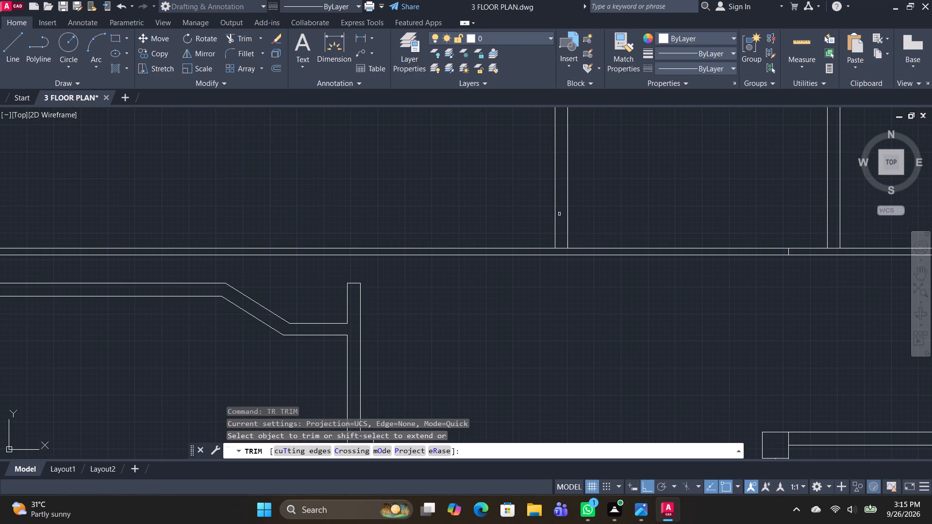
pyautogui.keyDown('shift'); pyautogui.click(555, 226); pyautogui.keyUp('shift')
pyautogui.moveTo(517, 224); pyautogui.dragTo(517, 322)
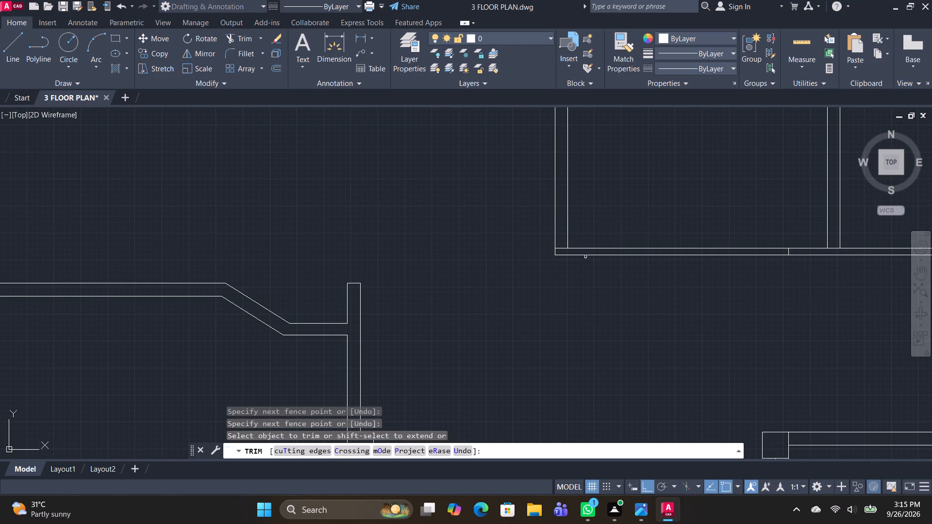
pyautogui.scroll(2, 580, 253)
pyautogui.moveTo(538, 249); pyautogui.dragTo(524, 218)
pyautogui.scroll(-3, 582, 282)
pyautogui.moveTo(623, 312); pyautogui.dragTo(474, 317, button='middle')
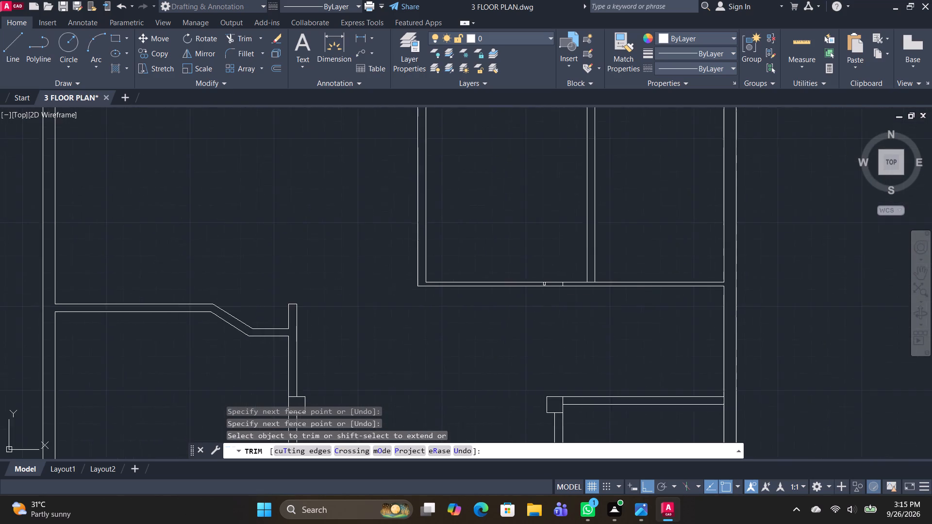
# Trim the leftover end cap inside the horizontal partition and its upper edge where the right vertical partition meets it.
pyautogui.scroll(3, 545, 283)
pyautogui.moveTo(591, 288); pyautogui.dragTo(637, 289)
pyautogui.moveTo(713, 287); pyautogui.dragTo(710, 220)
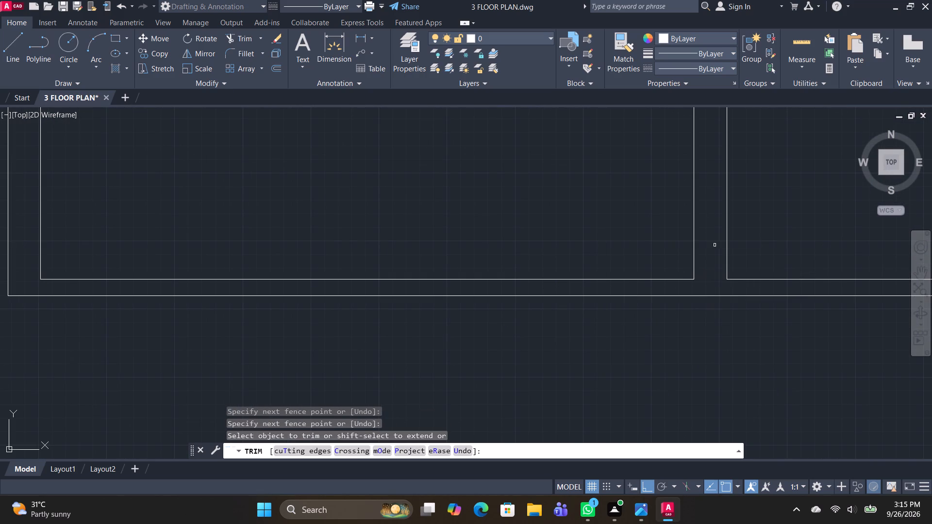
pyautogui.scroll(-4, 682, 327)
pyautogui.moveTo(589, 319); pyautogui.dragTo(472, 252, button='middle')
pyautogui.press('space')
pyautogui.scroll(2, 523, 252)
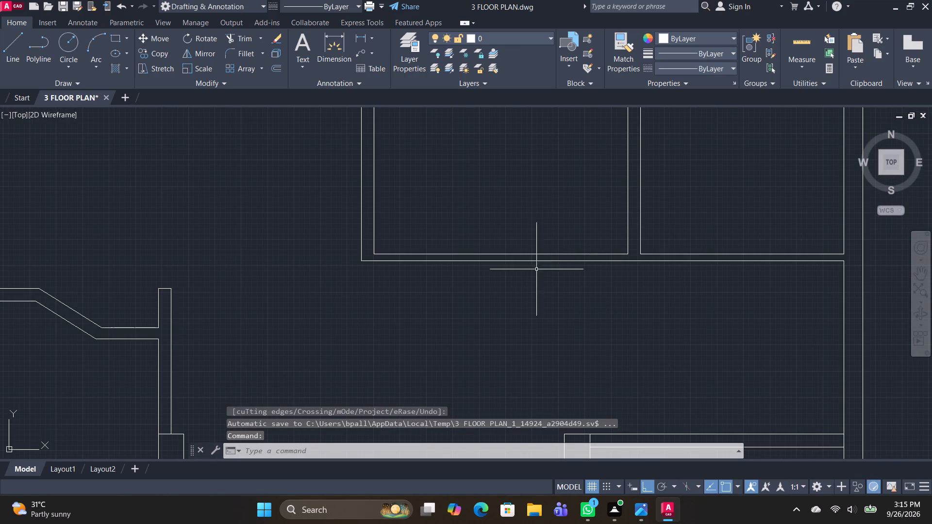
# Move the horizontal partition's lower edge slightly downward to thicken the partition to match the vertical ones.
pyautogui.click(536, 270)
pyautogui.click(530, 261)
pyautogui.press('m')
pyautogui.press('space')
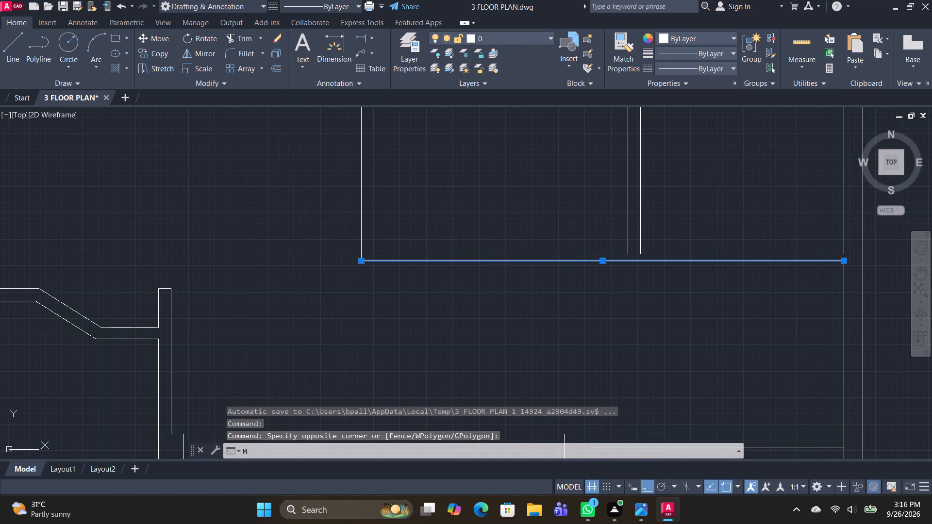
pyautogui.click(600, 261)
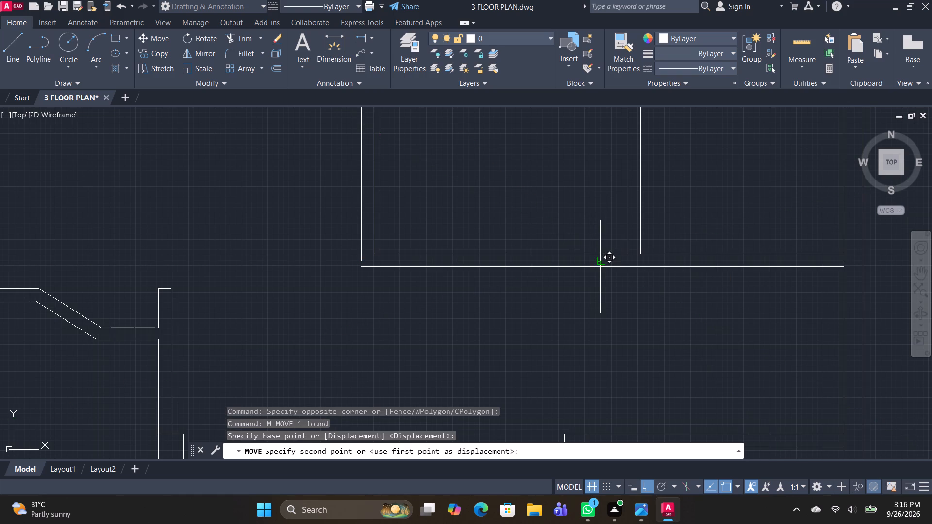
pyautogui.click(599, 268)
pyautogui.press('space')
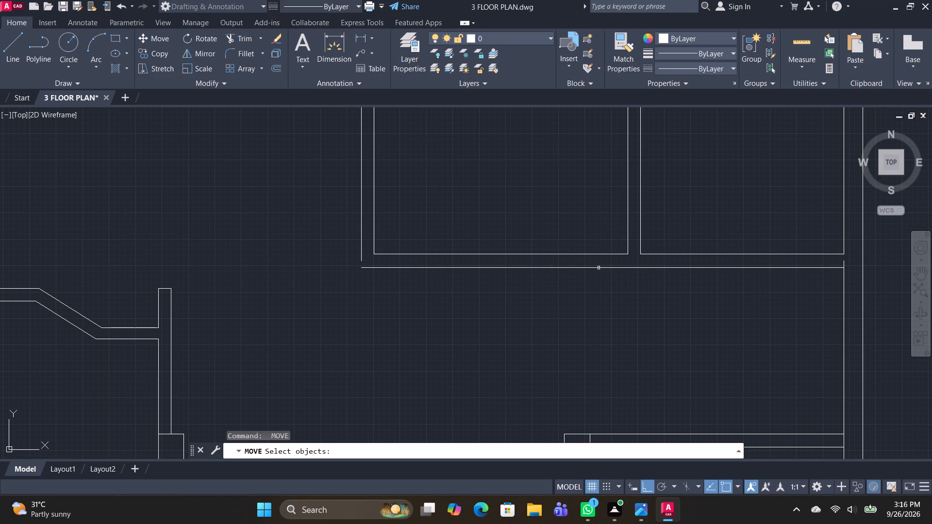
pyautogui.write('TR')
pyautogui.press('space')
pyautogui.press('Escape')
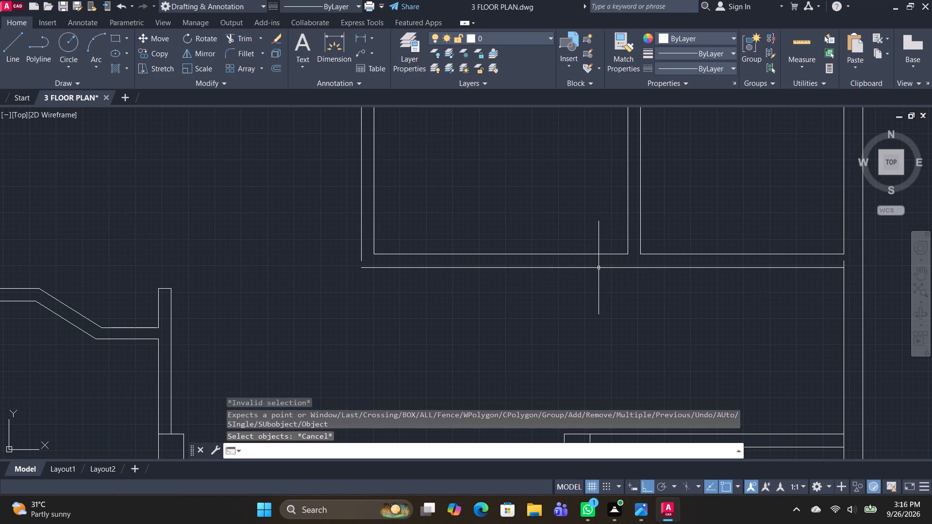
# Trim the right outer wall's inner line back to the horizontal partition's lower edge.
pyautogui.write('TR')
pyautogui.press('space')
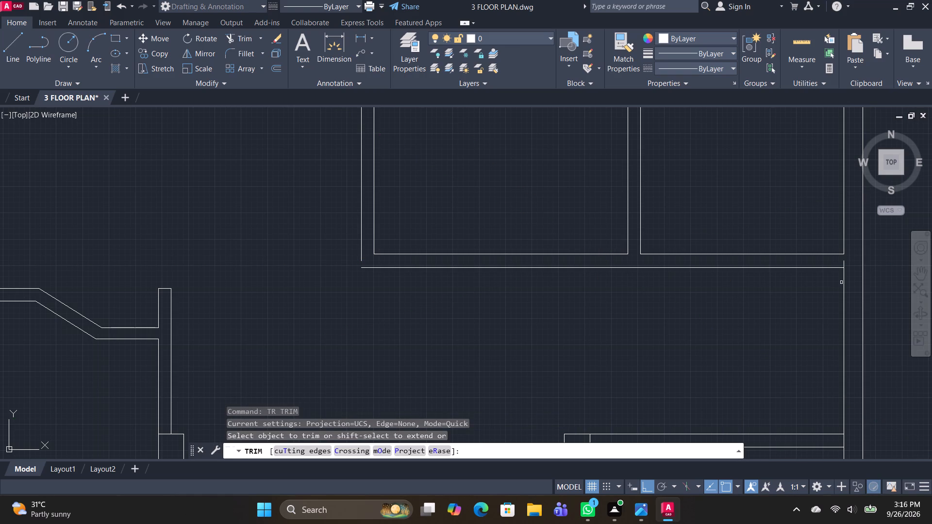
pyautogui.keyDown('shift'); pyautogui.click(845, 278); pyautogui.keyUp('shift')
pyautogui.moveTo(850, 257); pyautogui.dragTo(808, 258)
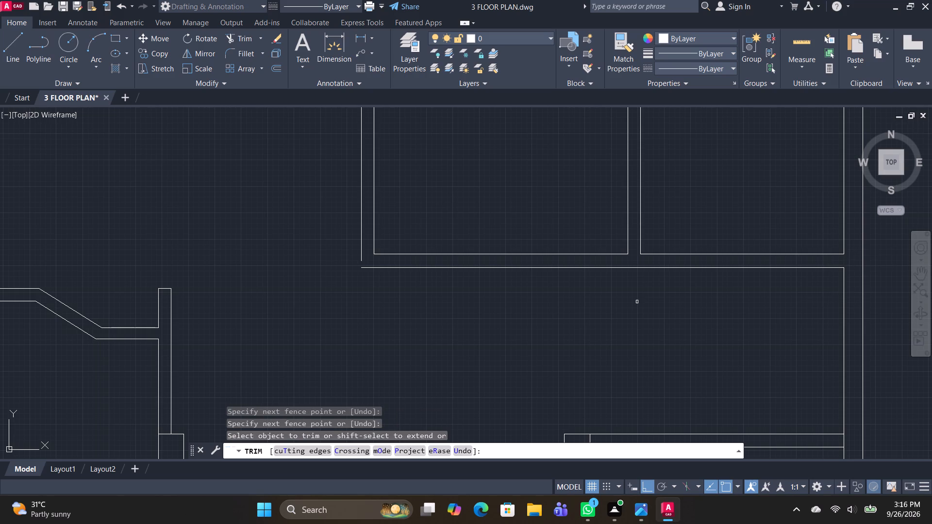
# Extend both vertical partitions up to the top wall's inner line and trim that line across each partition.
pyautogui.scroll(-2, 625, 305)
pyautogui.scroll(2, 631, 154)
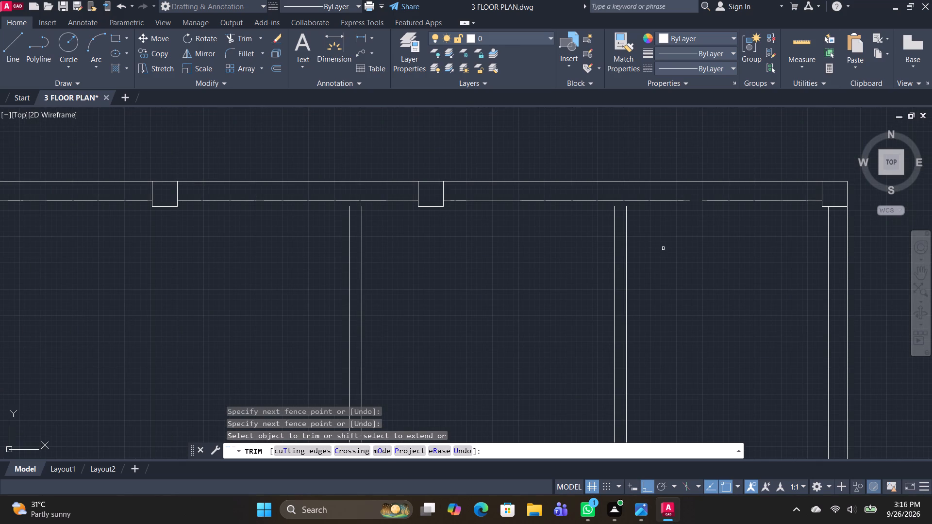
pyautogui.keyDown('shift'); pyautogui.moveTo(661, 248); pyautogui.dragTo(254, 251); pyautogui.keyUp('shift')
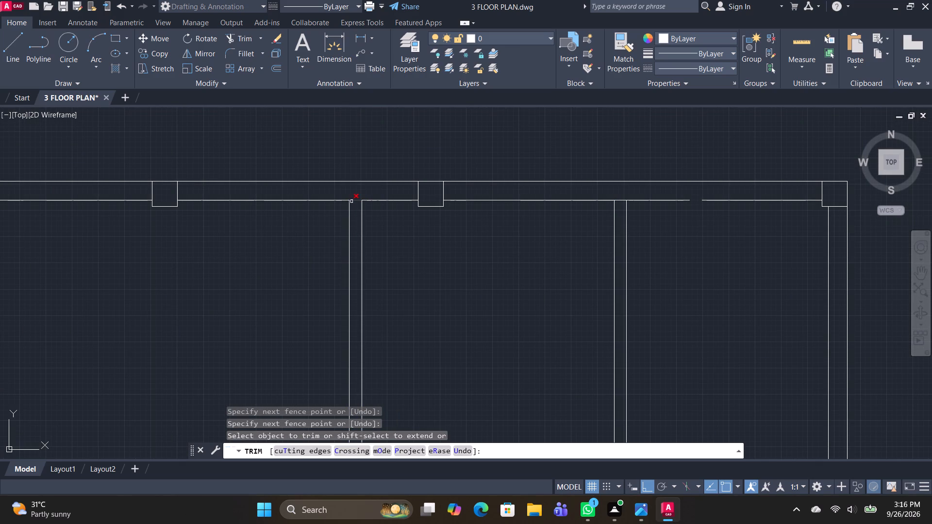
pyautogui.click(352, 201)
pyautogui.click(621, 200)
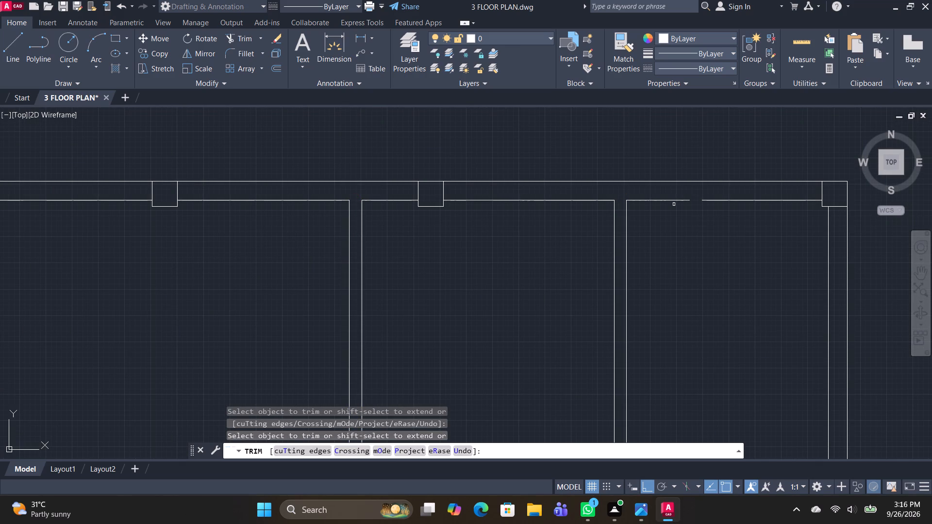
# Close the gap in the top wall's inner line above the upper-right corner room.
pyautogui.keyDown('shift'); pyautogui.click(681, 199); pyautogui.keyUp('shift')
pyautogui.scroll(-2, 696, 255)
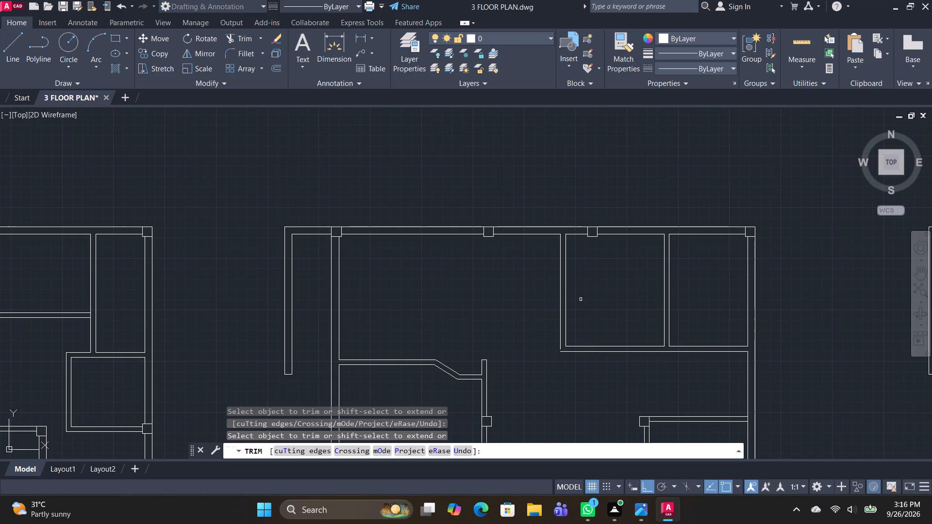
pyautogui.press('space')
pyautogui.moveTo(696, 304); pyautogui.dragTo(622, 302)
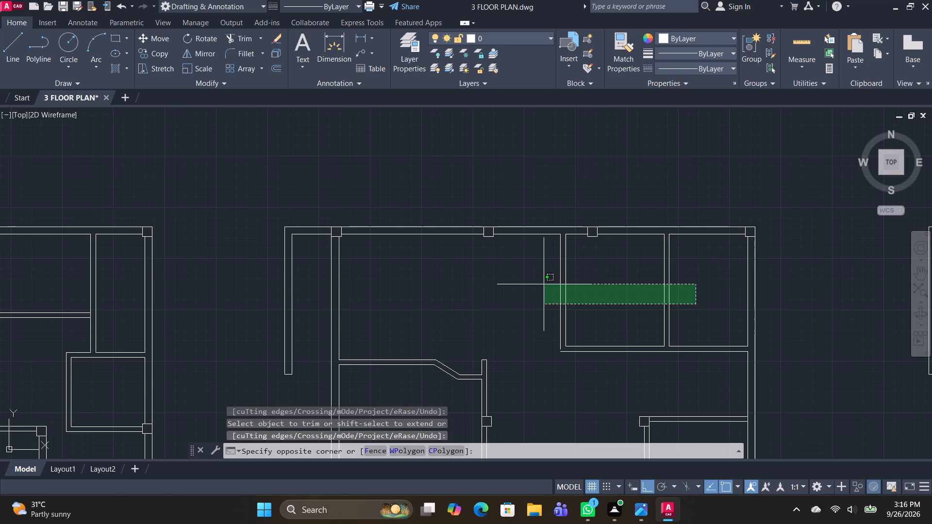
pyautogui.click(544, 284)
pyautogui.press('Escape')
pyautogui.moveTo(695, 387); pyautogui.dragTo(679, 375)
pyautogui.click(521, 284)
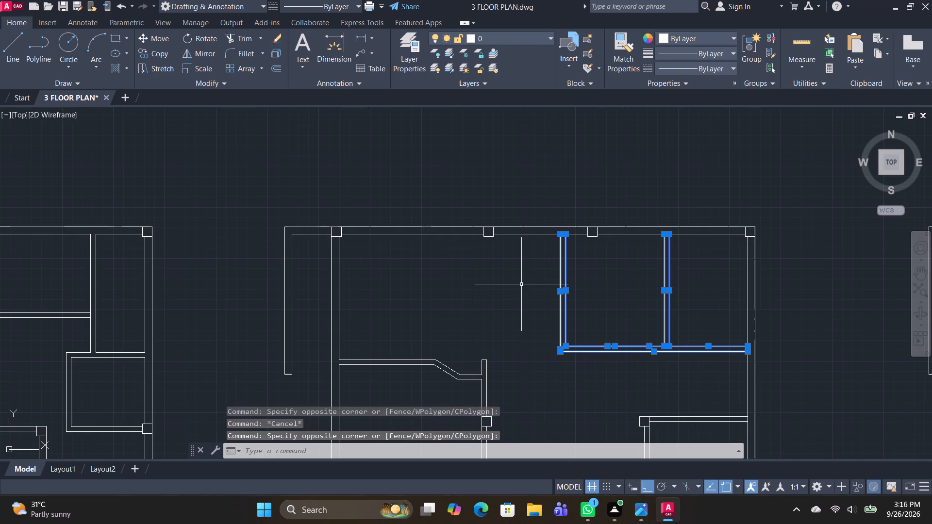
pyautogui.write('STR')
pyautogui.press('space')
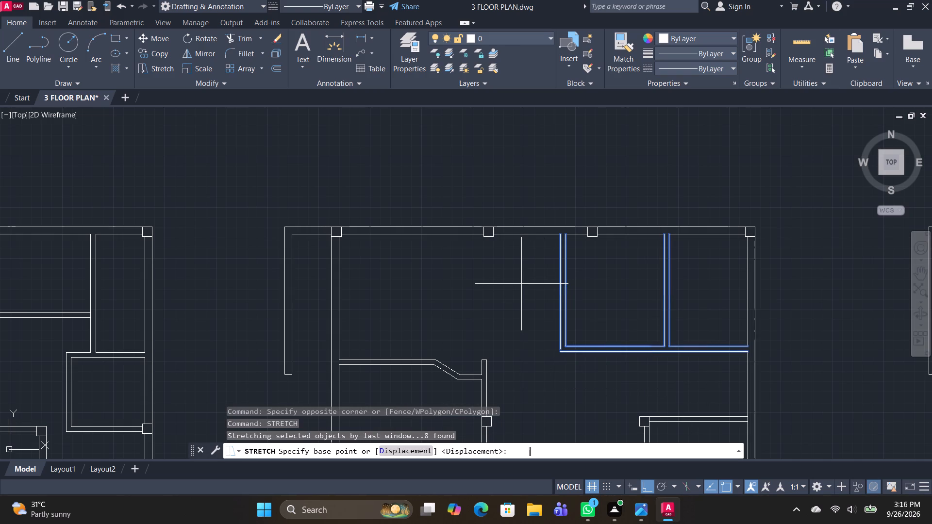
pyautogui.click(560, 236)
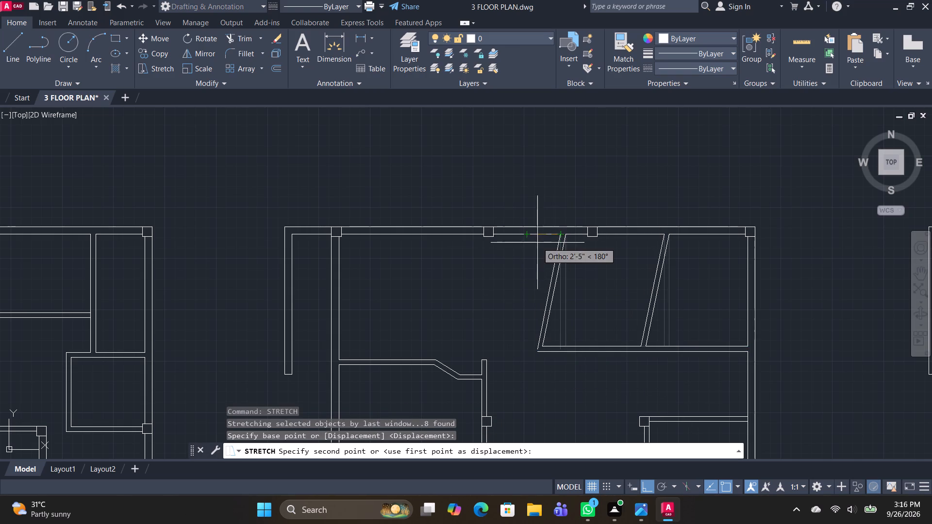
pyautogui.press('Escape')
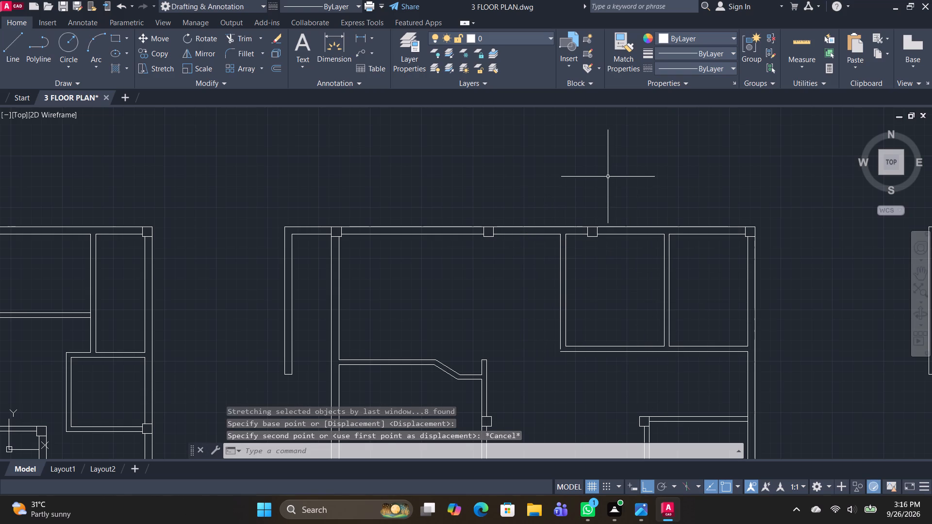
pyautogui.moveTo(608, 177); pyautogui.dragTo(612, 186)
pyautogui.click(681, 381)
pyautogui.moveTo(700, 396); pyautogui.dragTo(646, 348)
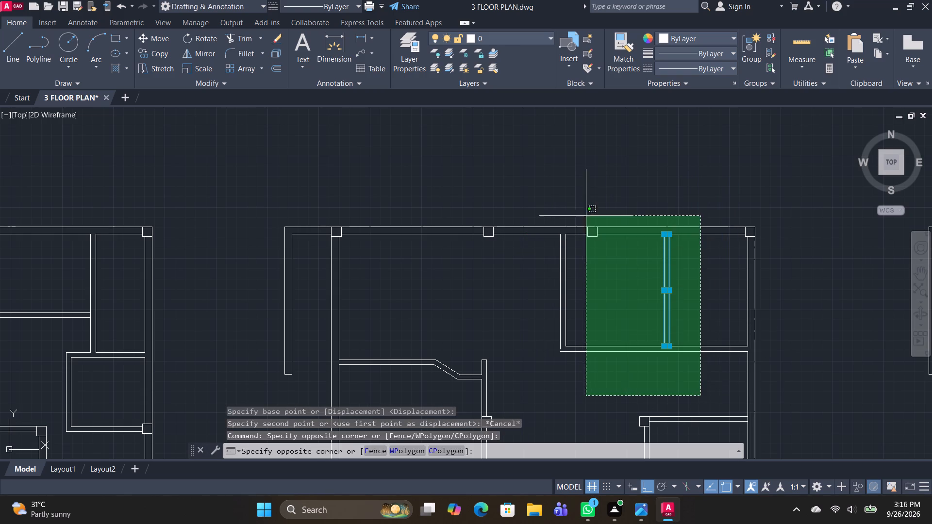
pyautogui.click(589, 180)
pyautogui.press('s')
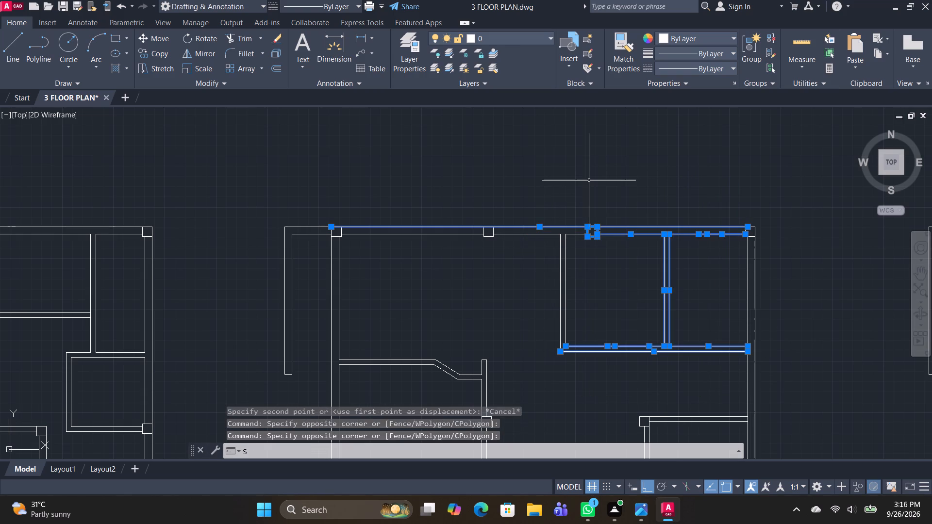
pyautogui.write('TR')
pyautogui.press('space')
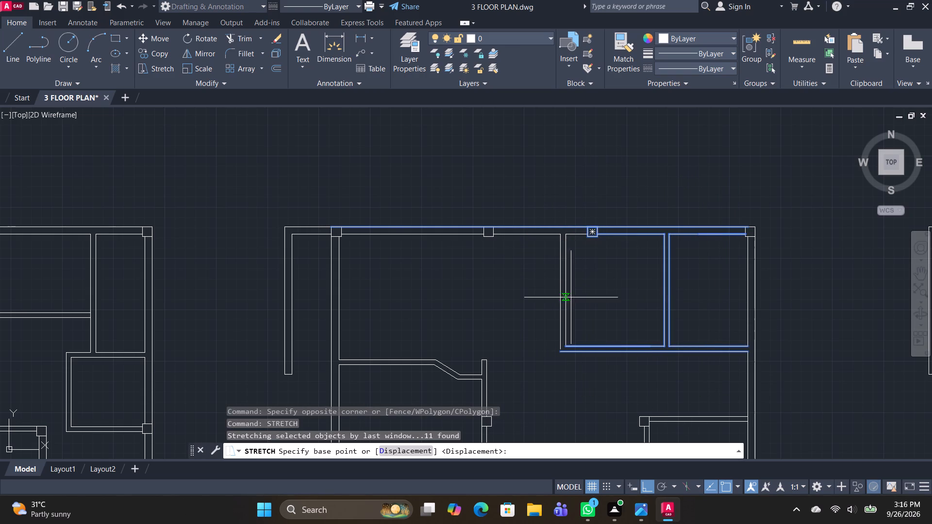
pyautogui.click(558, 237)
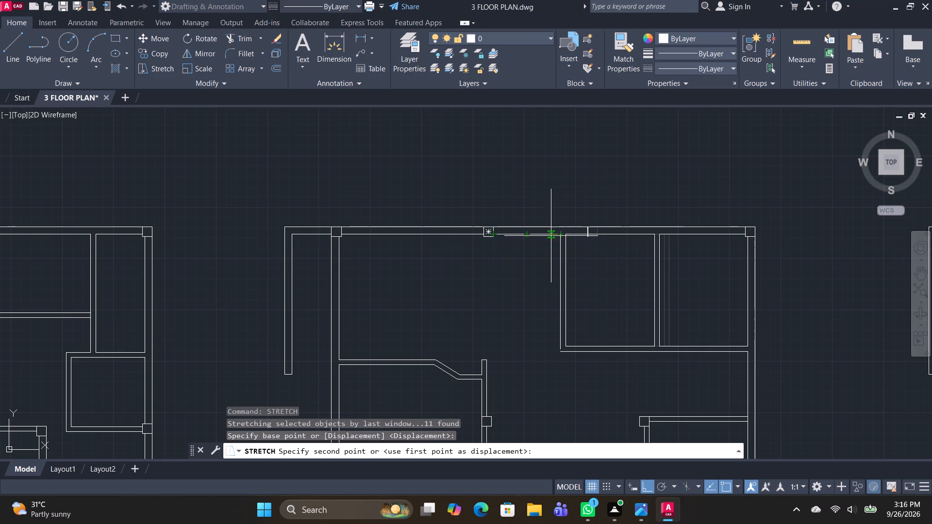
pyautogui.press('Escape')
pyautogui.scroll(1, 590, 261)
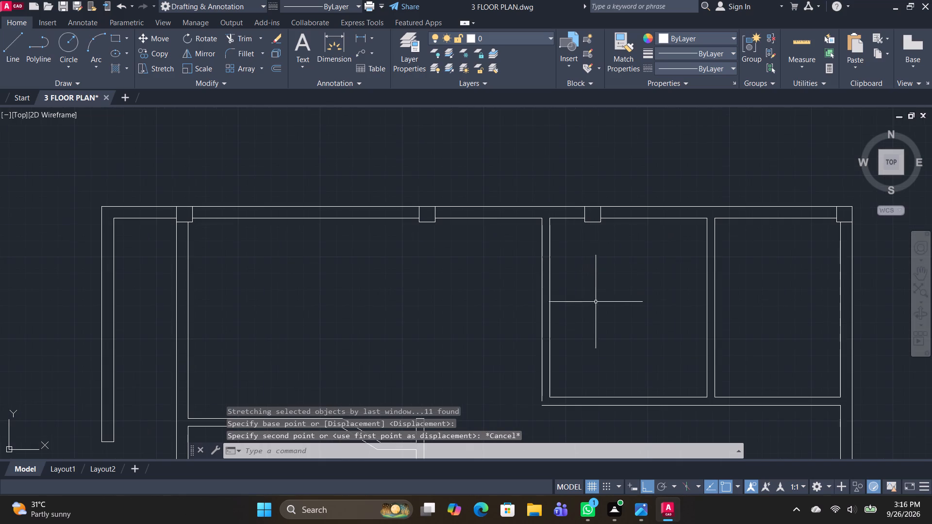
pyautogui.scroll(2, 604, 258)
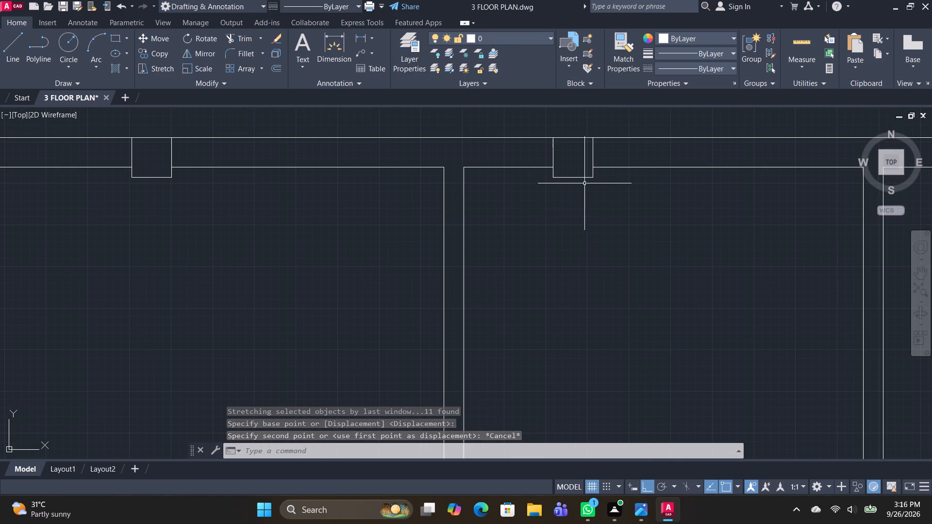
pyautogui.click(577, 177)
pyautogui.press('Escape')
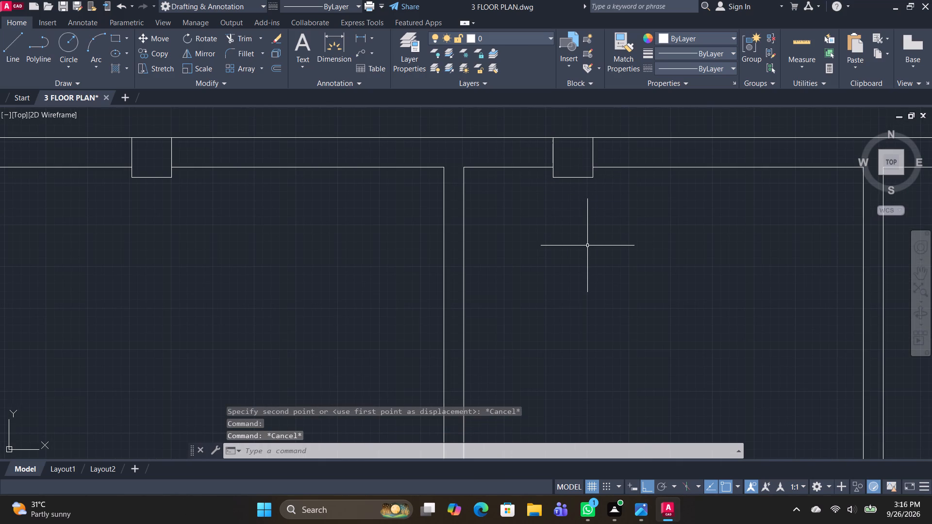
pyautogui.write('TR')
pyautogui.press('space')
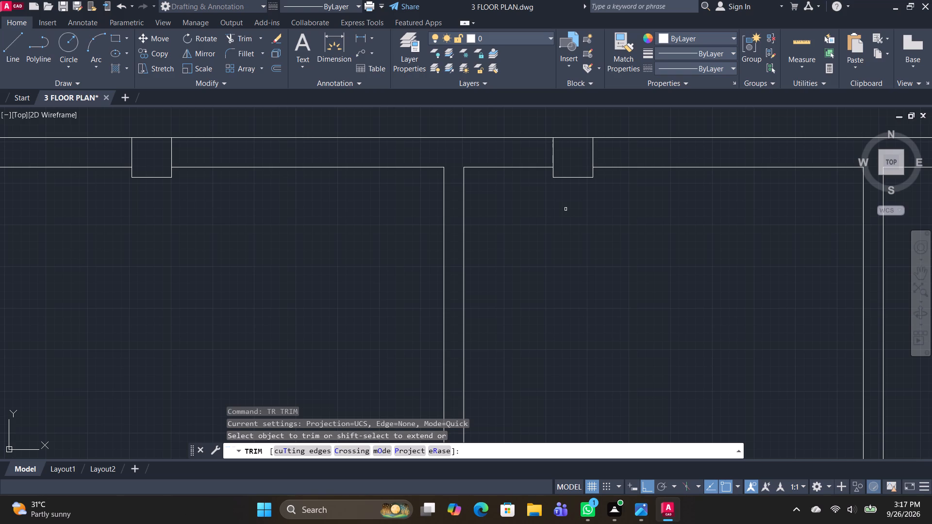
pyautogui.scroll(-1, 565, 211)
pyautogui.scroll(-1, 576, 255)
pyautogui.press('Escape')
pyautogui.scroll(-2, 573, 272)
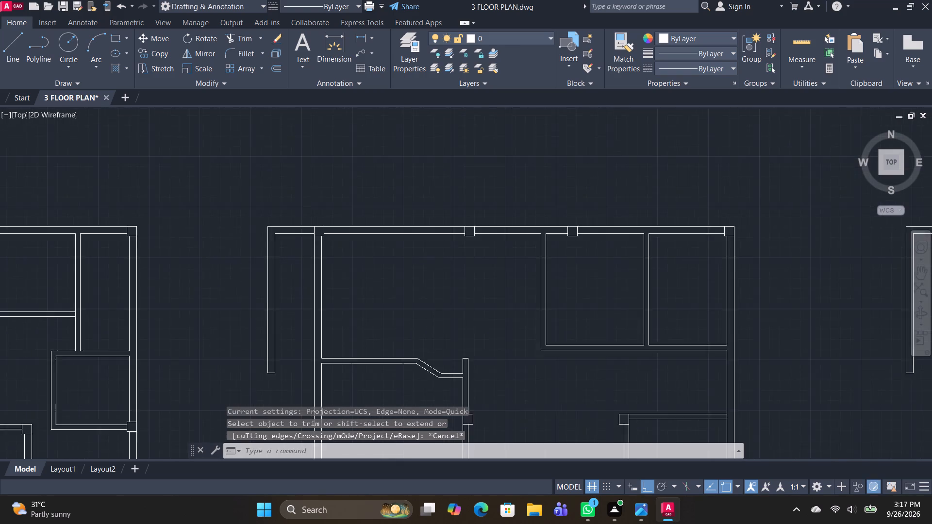
# Extend the horizontal partition's lower edge leftward to the inner face of the plan's left wall.
pyautogui.moveTo(598, 297); pyautogui.dragTo(511, 252, button='middle')
pyautogui.scroll(1, 510, 252)
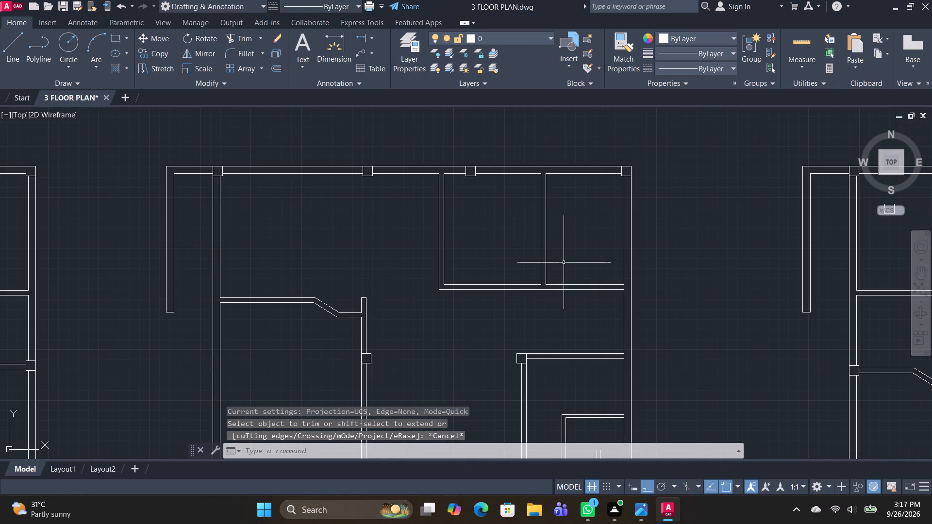
pyautogui.write('TR')
pyautogui.press('space')
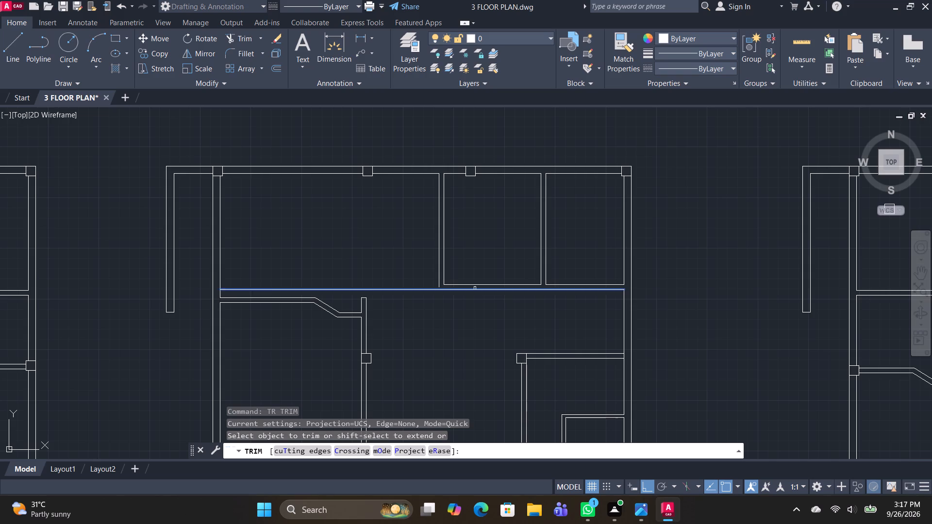
pyautogui.keyDown('shift'); pyautogui.click(449, 288); pyautogui.keyUp('shift')
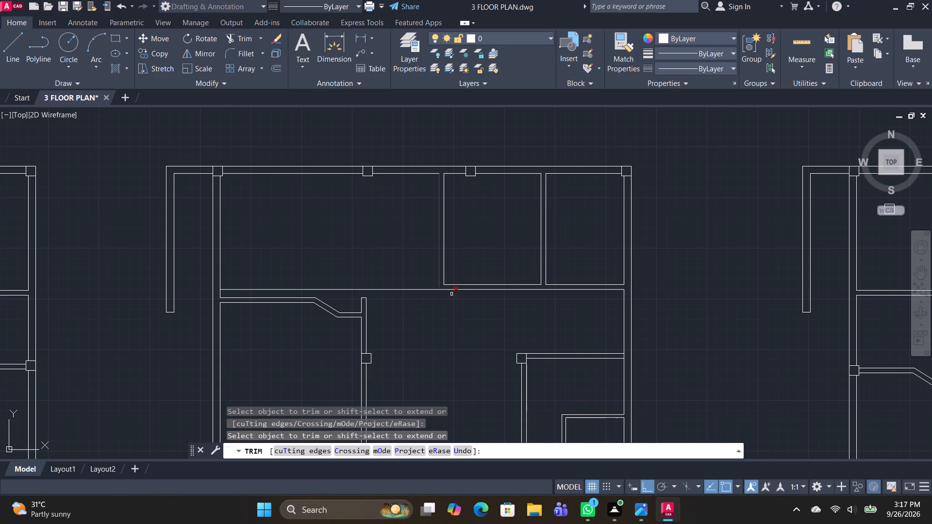
pyautogui.press('space')
# Move both vertical partitions of the upper-right rooms to the left along the horizontal partition.
pyautogui.moveTo(567, 246); pyautogui.dragTo(552, 241)
pyautogui.click(378, 231)
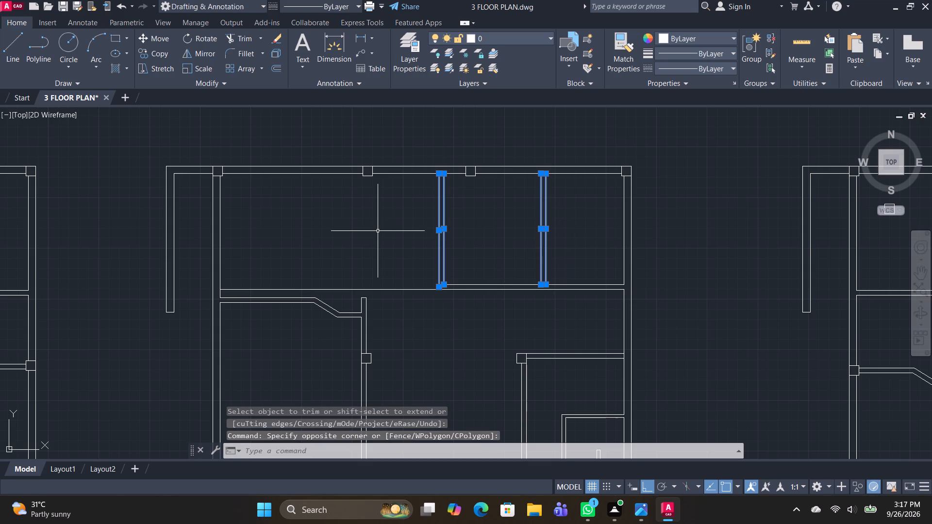
pyautogui.press('m')
pyautogui.press('space')
pyautogui.scroll(3, 549, 273)
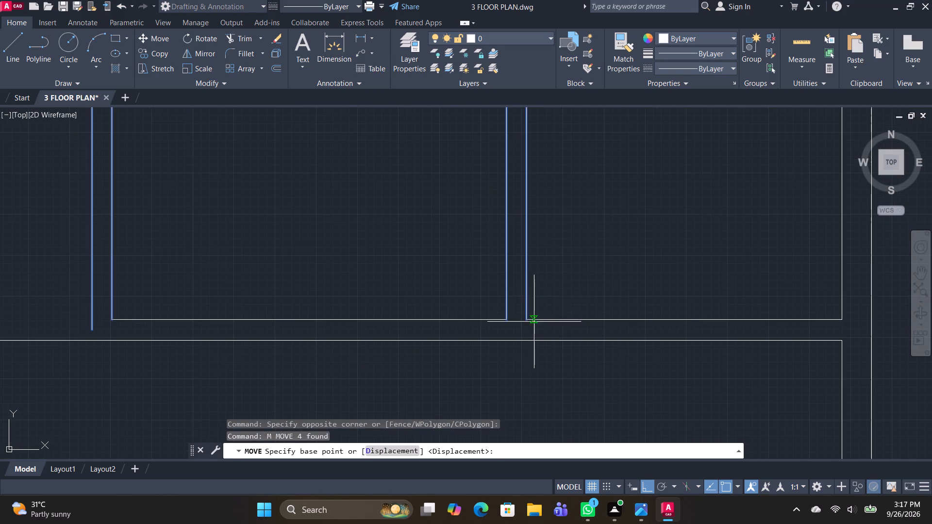
pyautogui.click(529, 320)
pyautogui.scroll(-2, 393, 317)
pyautogui.moveTo(392, 317); pyautogui.dragTo(483, 323, button='middle')
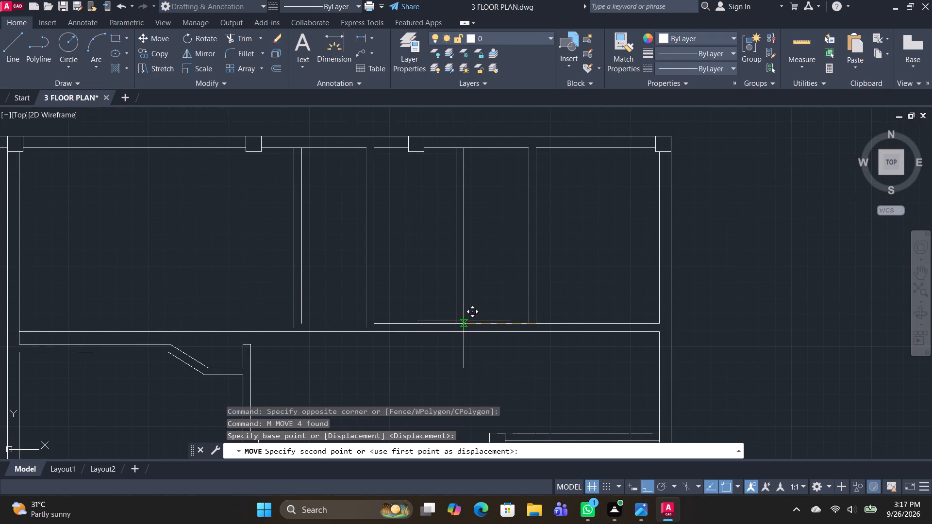
pyautogui.click(467, 321)
pyautogui.press('space')
pyautogui.press('Escape')
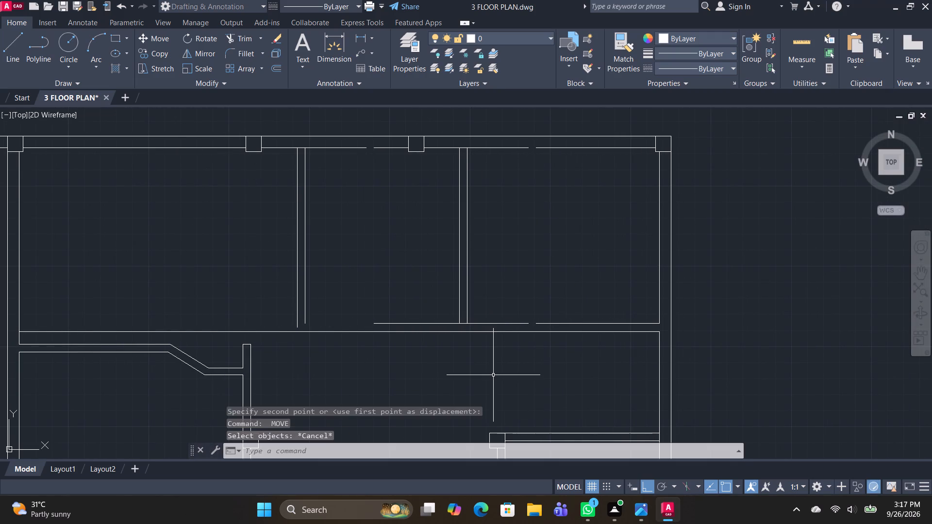
# Extend the moved left partition down to the horizontal partition's lower edge, and join the upper edge to it without gaps.
pyautogui.press('t')
pyautogui.write('R')
pyautogui.press('space')
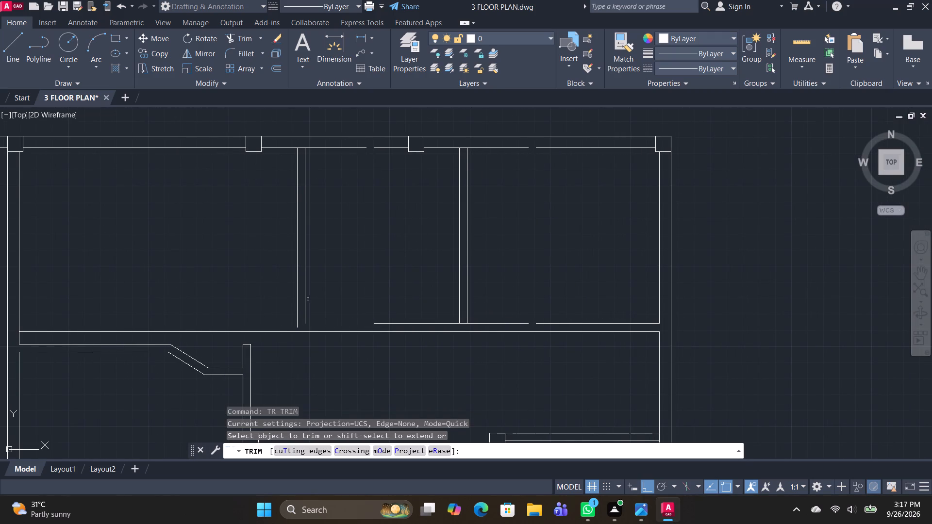
pyautogui.keyDown('shift'); pyautogui.click(296, 308); pyautogui.keyUp('shift')
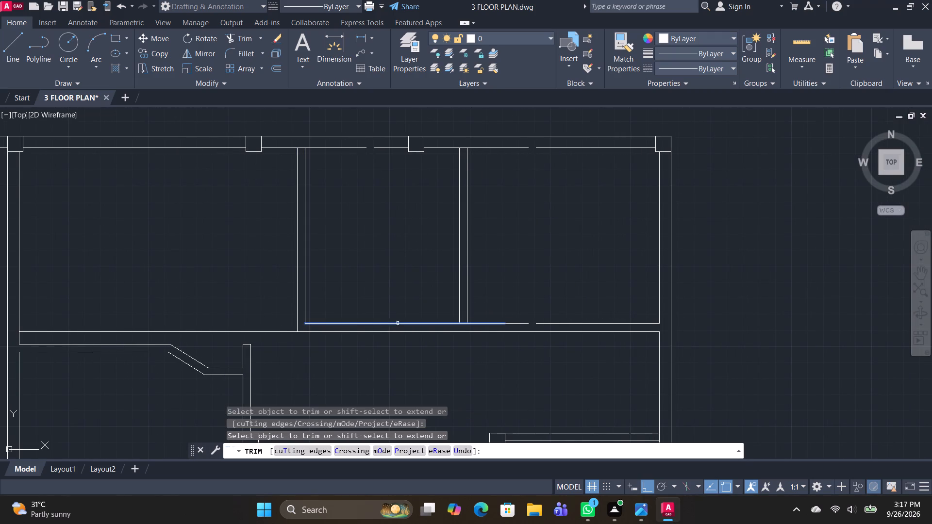
pyautogui.keyDown('shift'); pyautogui.click(388, 324); pyautogui.keyUp('shift')
pyautogui.click(463, 323)
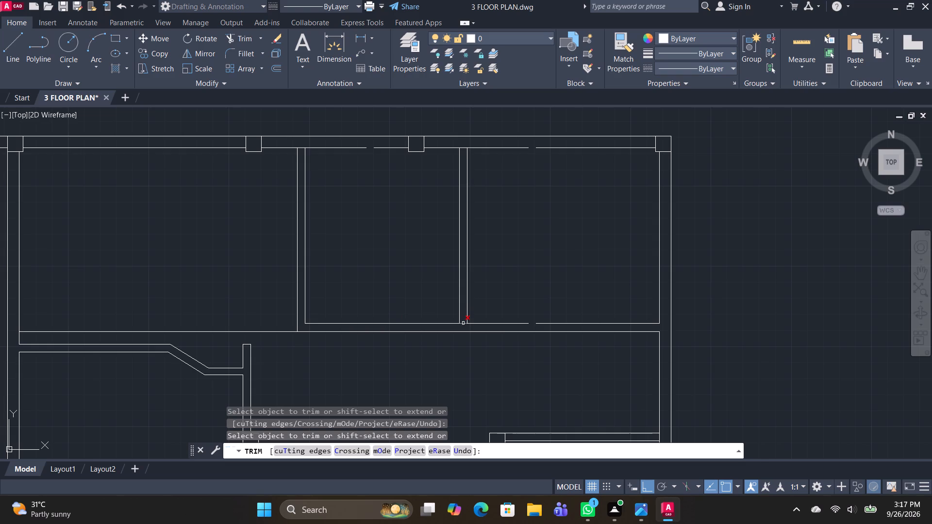
pyautogui.keyDown('shift'); pyautogui.click(501, 323); pyautogui.keyUp('shift')
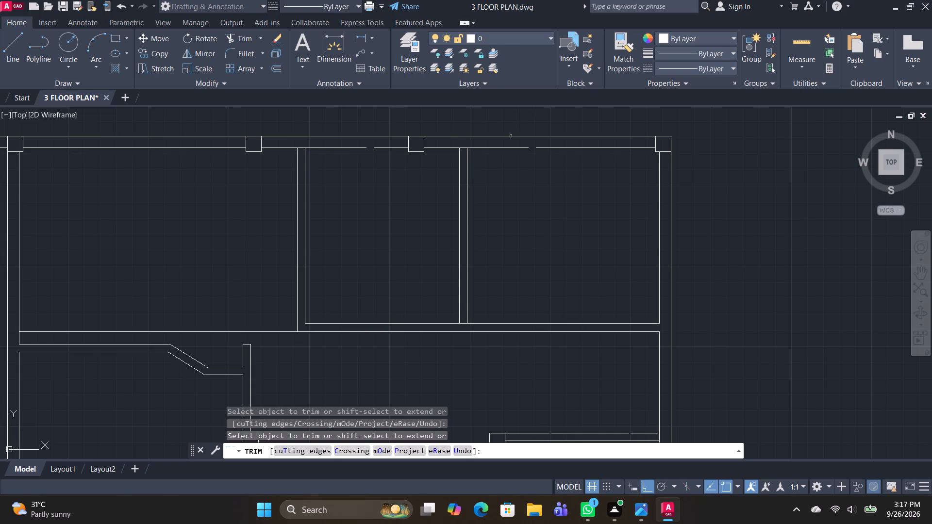
# Close the old partition gaps in the top wall's inner line and trim that line across both moved partitions.
pyautogui.keyDown('shift'); pyautogui.click(514, 147); pyautogui.keyUp('shift')
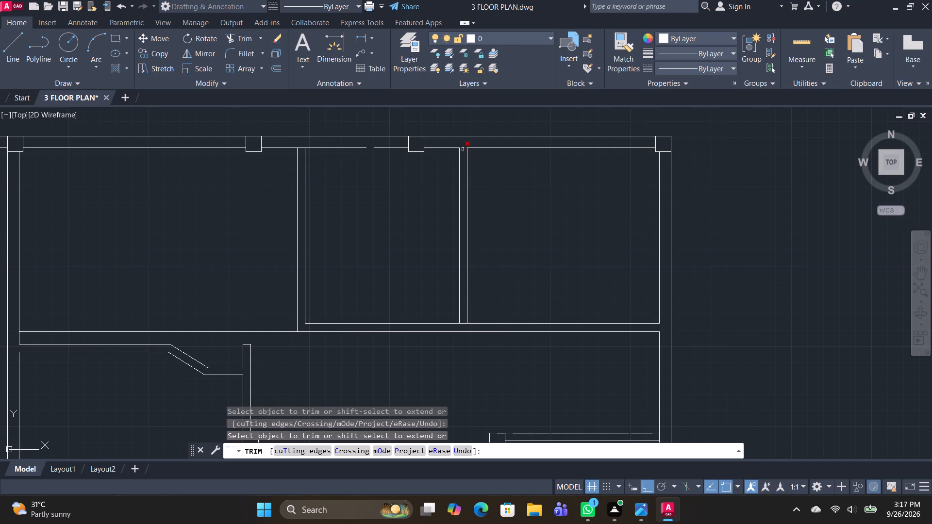
pyautogui.click(463, 148)
pyautogui.keyDown('shift'); pyautogui.click(385, 148); pyautogui.keyUp('shift')
pyautogui.click(301, 147)
# Trim the horizontal partition's upper edge across the base of the vertical partition between the two upper-right rooms.
pyautogui.scroll(1, 461, 323)
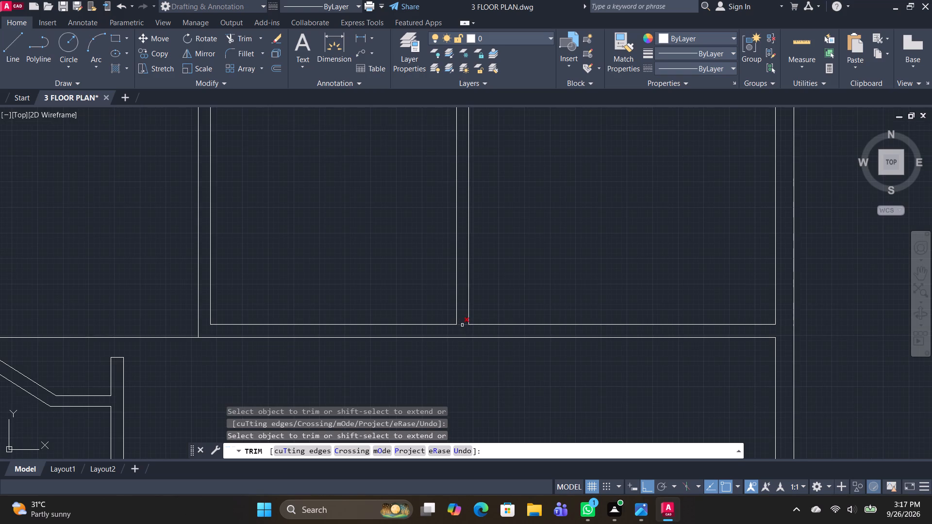
pyautogui.click(463, 325)
pyautogui.scroll(-2, 647, 239)
pyautogui.press('Escape')
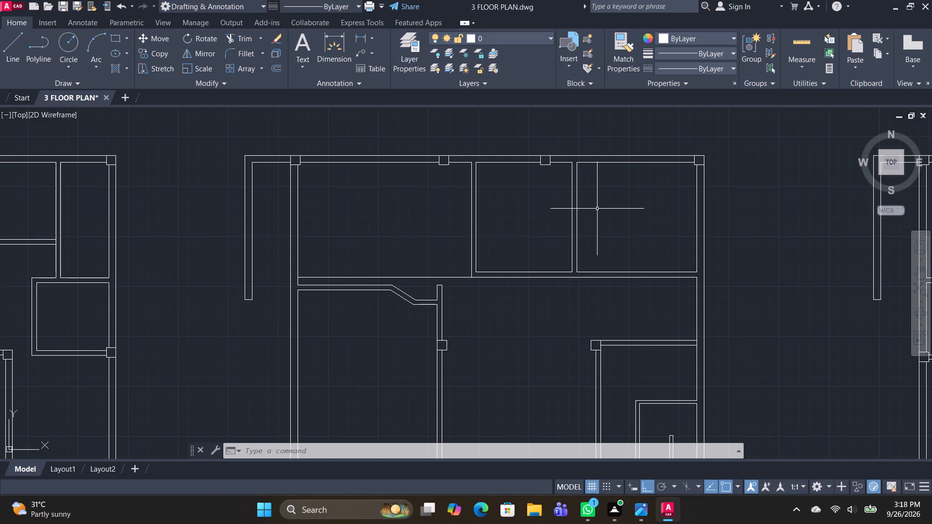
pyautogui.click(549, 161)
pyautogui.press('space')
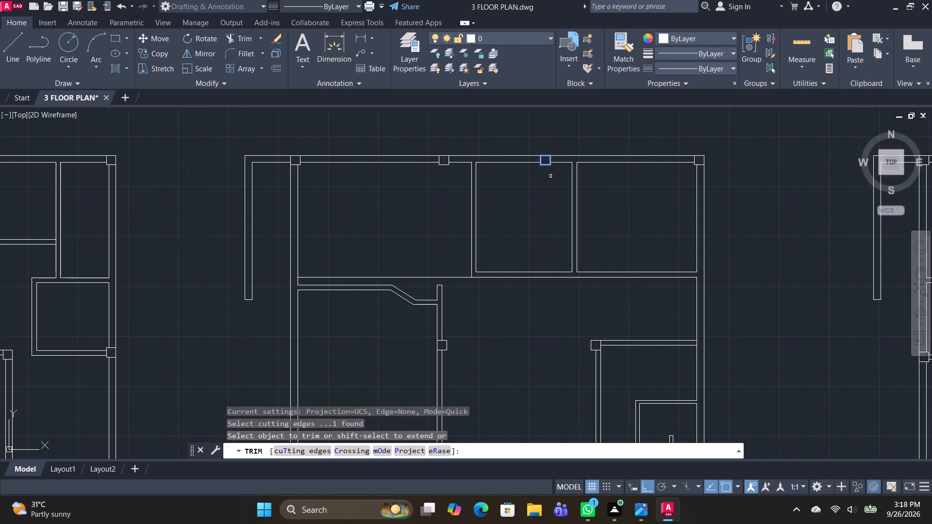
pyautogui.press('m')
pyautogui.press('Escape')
# Move the top-wall column right along the wall onto the head of the partition between the two upper-right rooms.
pyautogui.write('M')
pyautogui.press('space')
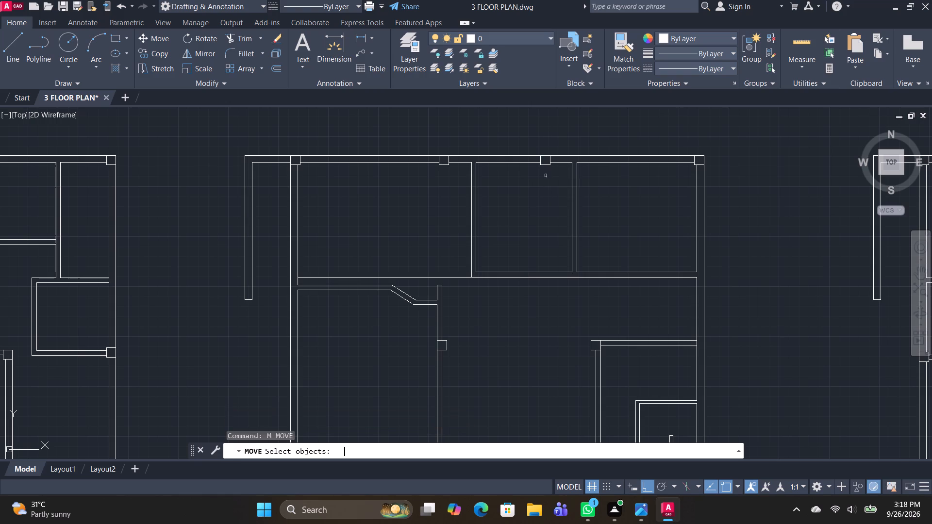
pyautogui.scroll(2, 500, 151)
pyautogui.moveTo(611, 172); pyautogui.dragTo(603, 172)
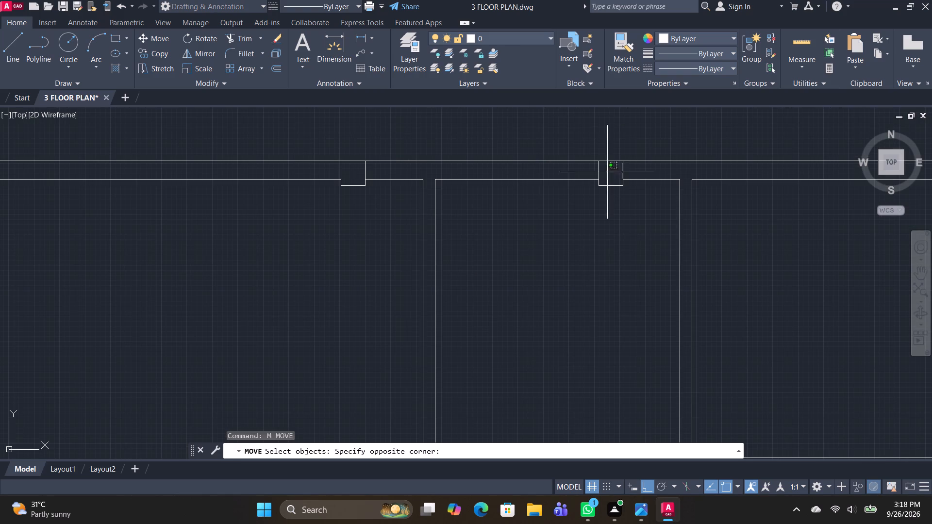
pyautogui.moveTo(603, 172); pyautogui.dragTo(599, 172)
pyautogui.click(566, 170)
pyautogui.press('space')
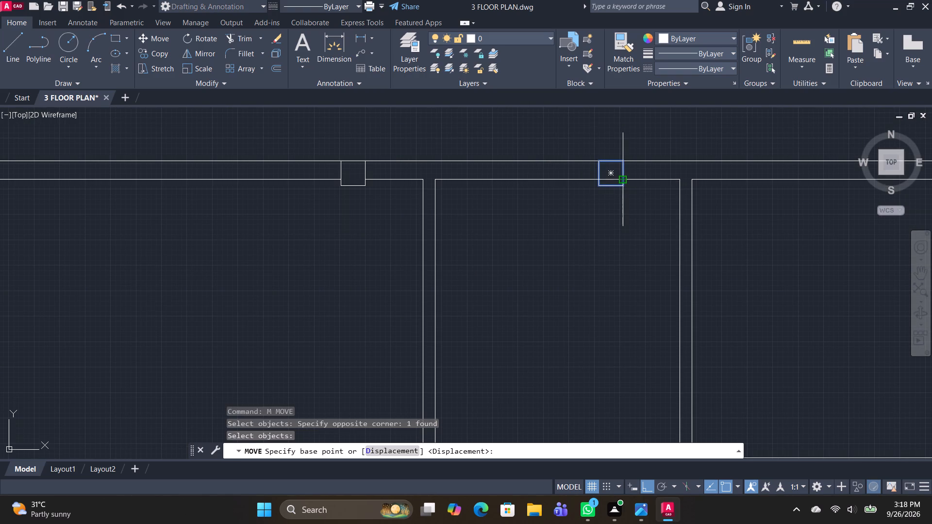
pyautogui.click(625, 179)
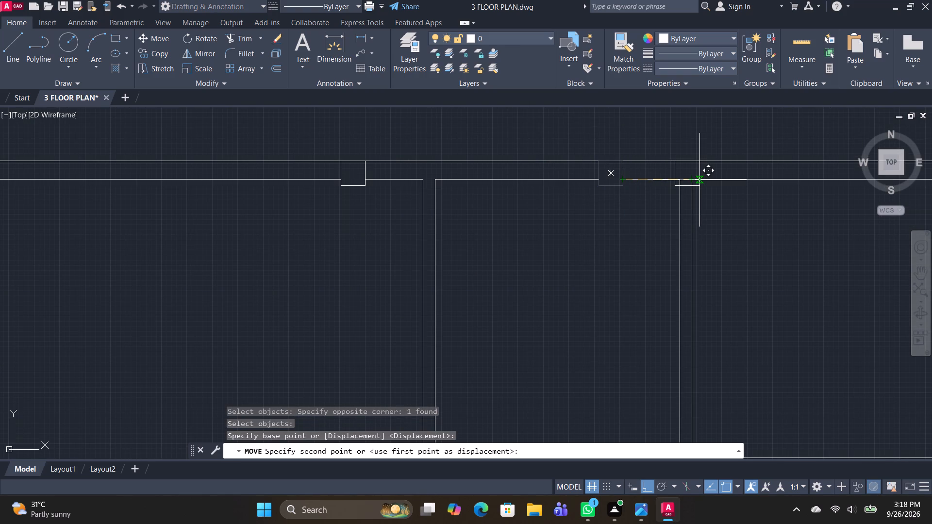
pyautogui.click(699, 180)
pyautogui.press('space')
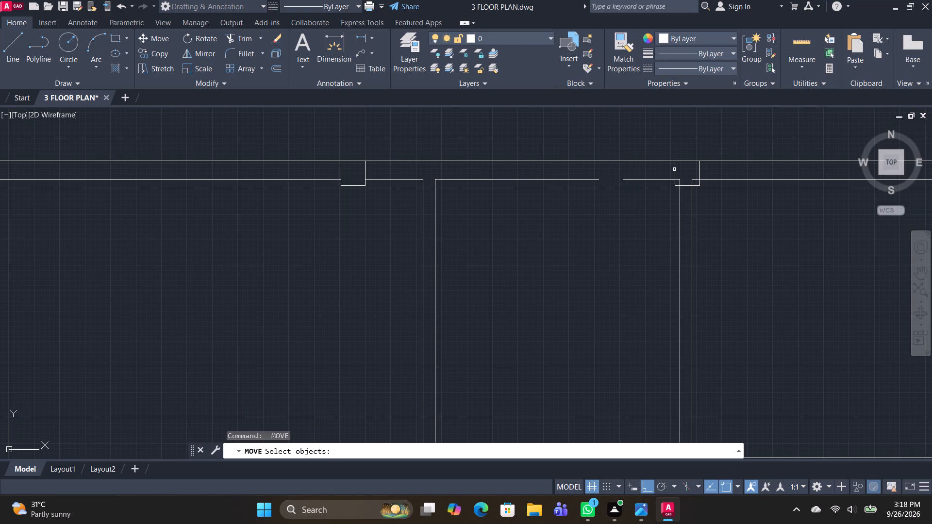
pyautogui.press('Escape')
# Close the gap in the top wall's inner line where the moved column stood.
pyautogui.write('TR')
pyautogui.press('space')
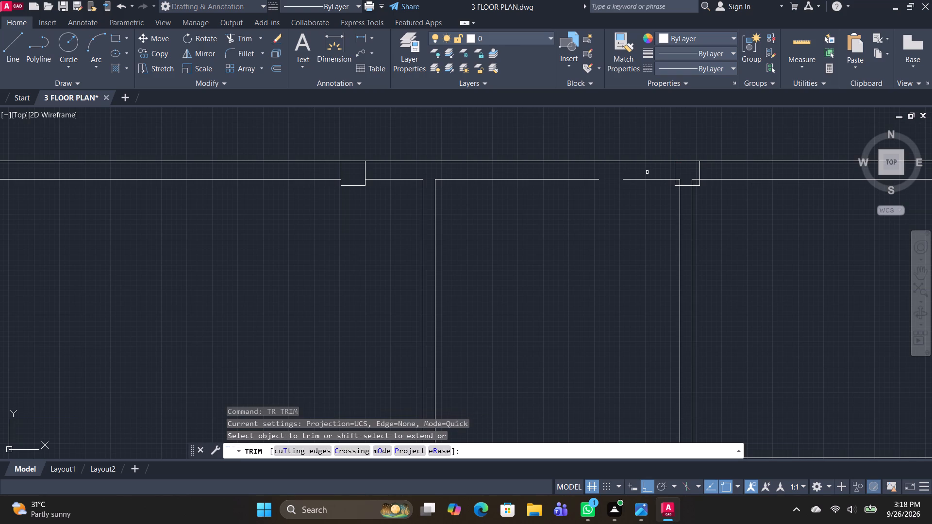
pyautogui.keyDown('shift'); pyautogui.click(645, 180); pyautogui.keyUp('shift')
# Trim the wall and partition lines out of the moved column and rejoin the column's lower edge.
pyautogui.scroll(2, 692, 180)
pyautogui.moveTo(697, 185); pyautogui.dragTo(696, 186)
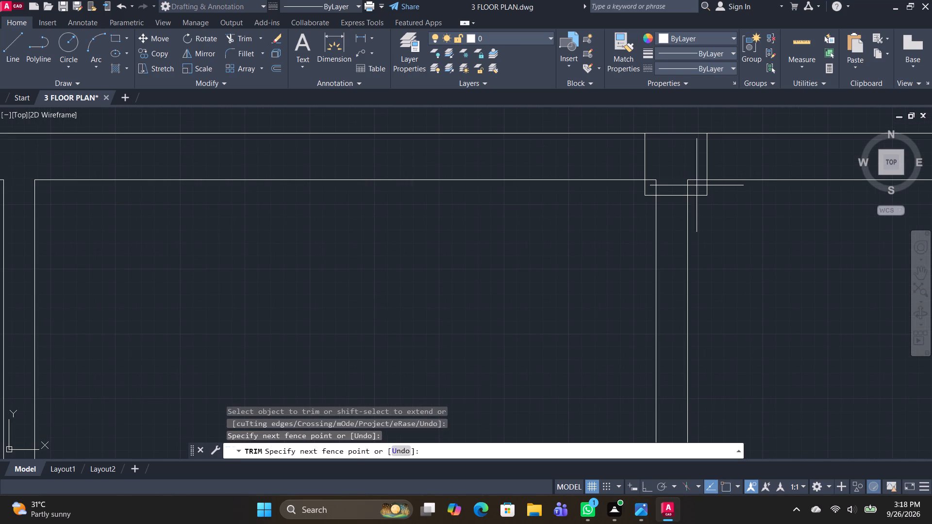
pyautogui.moveTo(696, 186); pyautogui.dragTo(645, 197)
pyautogui.moveTo(653, 190); pyautogui.dragTo(677, 181)
pyautogui.moveTo(652, 181); pyautogui.dragTo(651, 170)
pyautogui.moveTo(688, 180); pyautogui.dragTo(690, 178)
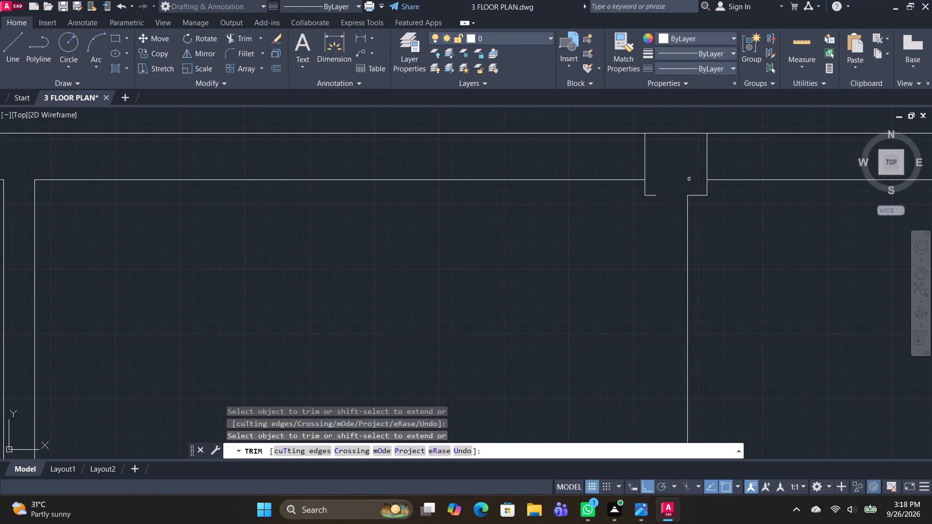
pyautogui.moveTo(690, 178); pyautogui.dragTo(694, 169)
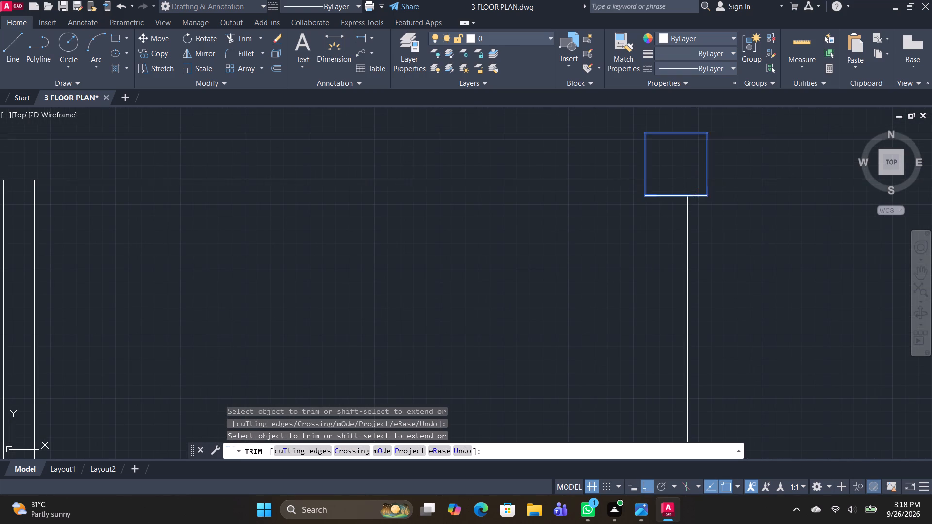
pyautogui.keyDown('shift'); pyautogui.click(696, 196); pyautogui.keyUp('shift')
pyautogui.scroll(-3, 651, 242)
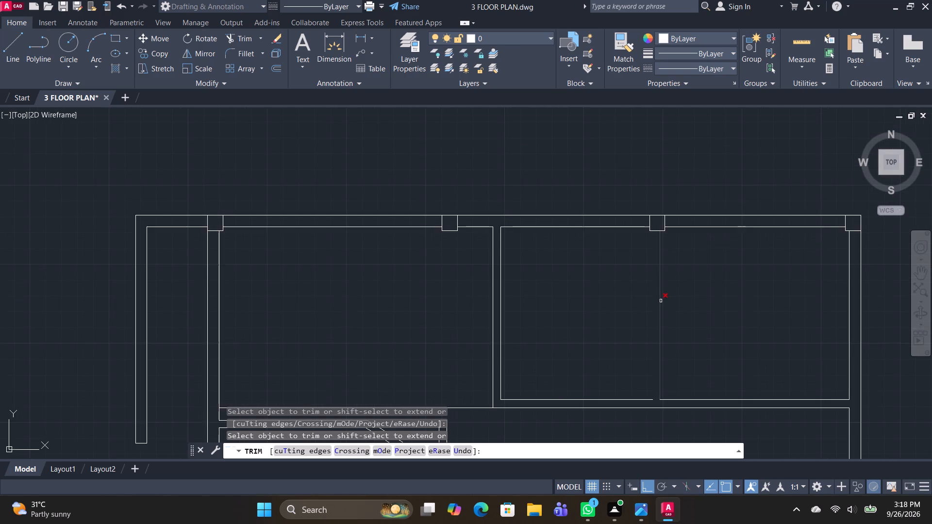
pyautogui.moveTo(658, 299); pyautogui.dragTo(610, 229, button='middle')
pyautogui.press('space')
# Redraw the partition's missing left edge as a line from the horizontal partition's upper edge to the column's lower edge.
pyautogui.write('L')
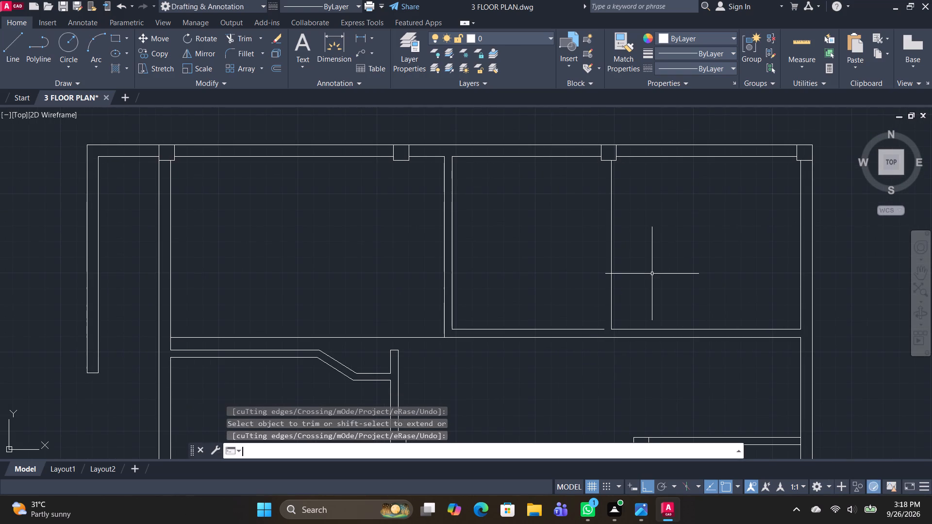
pyautogui.press('space')
pyautogui.scroll(1, 610, 285)
pyautogui.moveTo(602, 355); pyautogui.dragTo(602, 348)
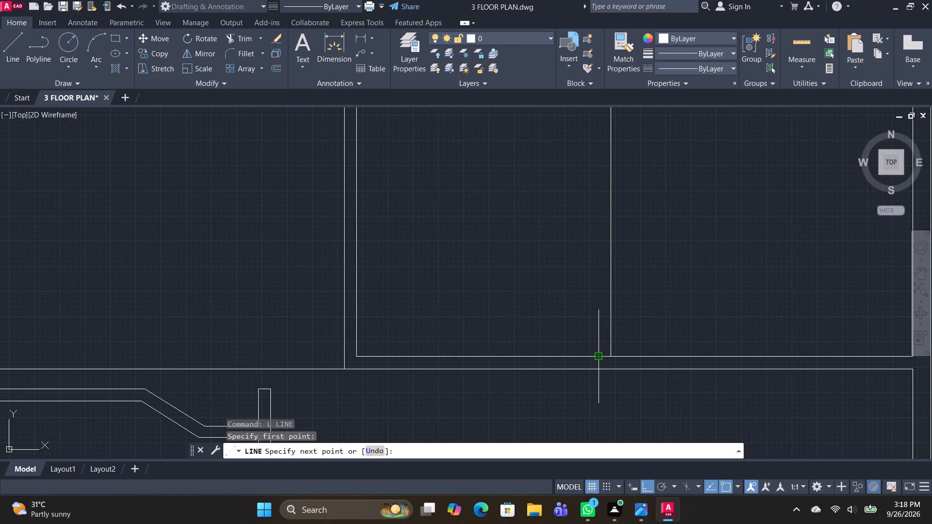
pyautogui.moveTo(606, 197); pyautogui.dragTo(594, 336, button='middle')
pyautogui.scroll(3, 590, 229)
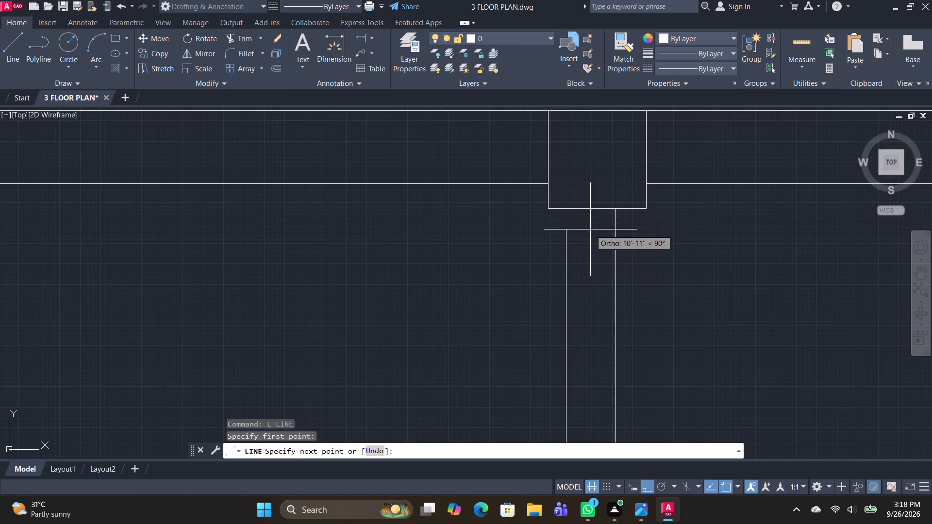
pyautogui.click(567, 209)
pyautogui.press('space')
pyautogui.click(641, 225)
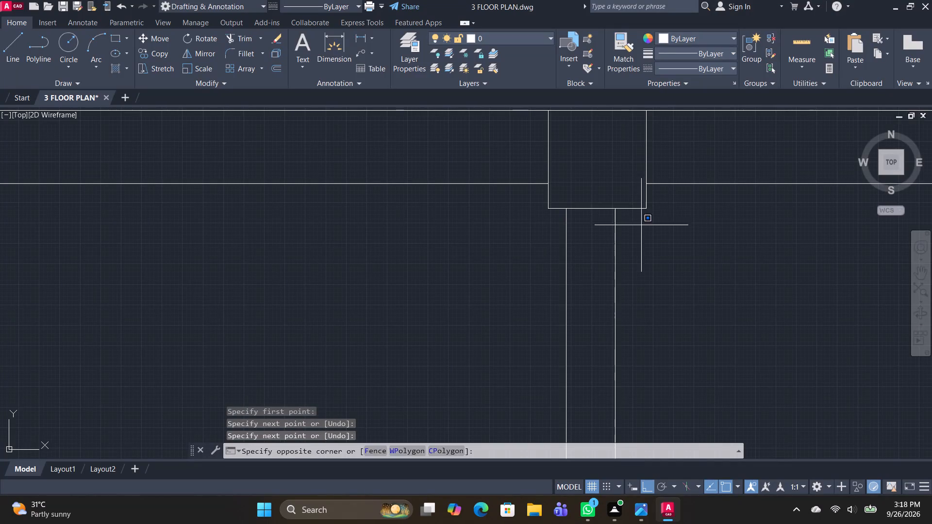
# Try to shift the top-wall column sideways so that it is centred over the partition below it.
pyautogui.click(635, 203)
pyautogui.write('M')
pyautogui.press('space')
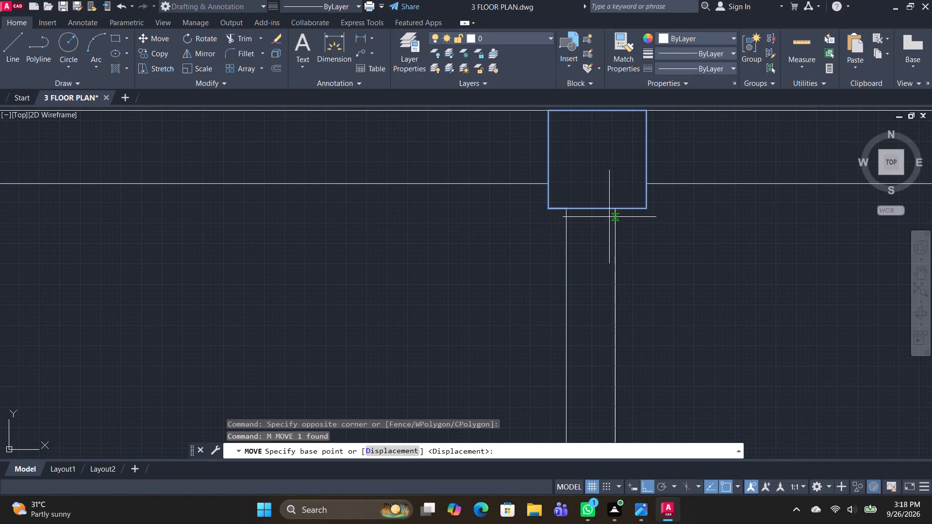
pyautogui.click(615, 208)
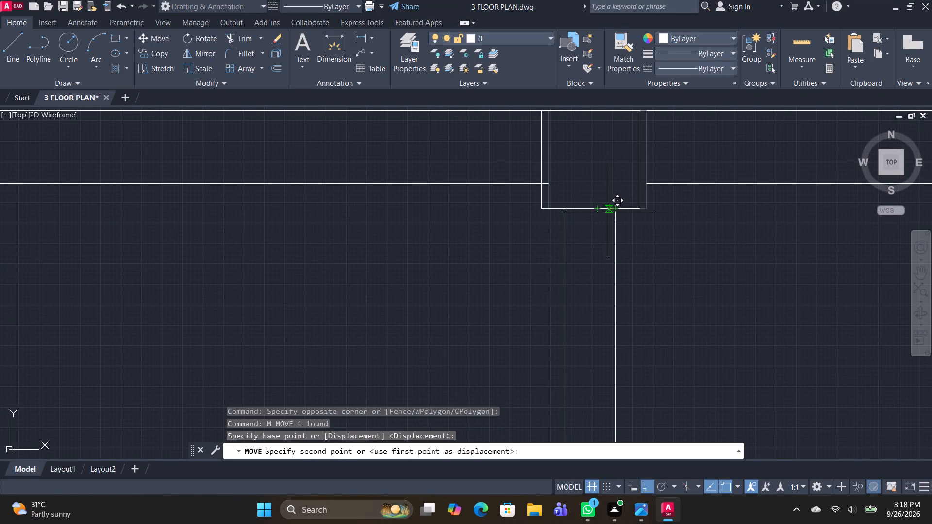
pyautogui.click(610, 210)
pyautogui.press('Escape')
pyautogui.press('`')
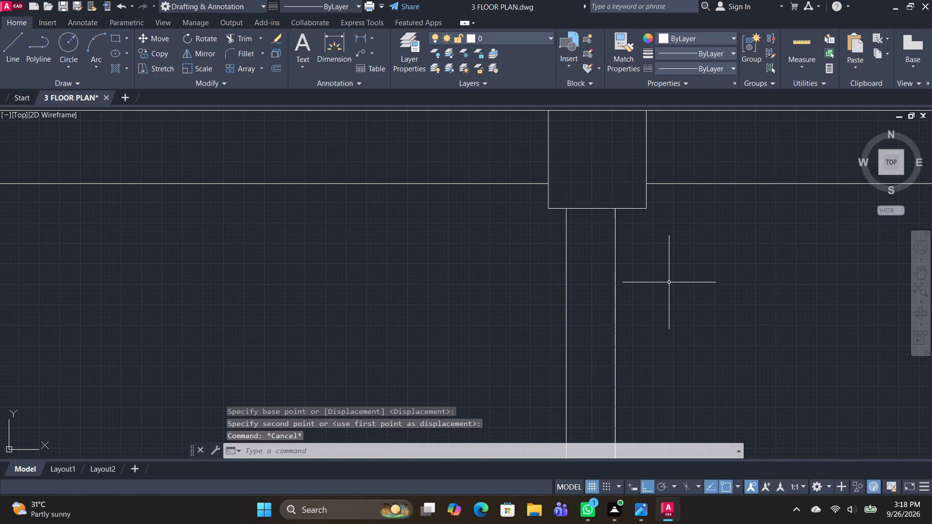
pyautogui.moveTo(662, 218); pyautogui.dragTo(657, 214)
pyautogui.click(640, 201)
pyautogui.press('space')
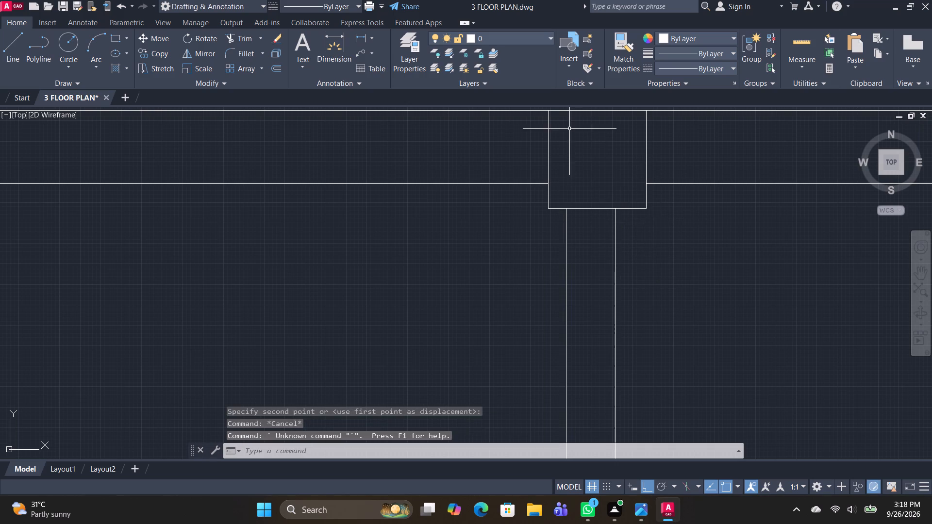
# Move the top-wall column slightly left along the wall's outer line so it is centred over the partition.
pyautogui.moveTo(569, 129); pyautogui.dragTo(551, 129)
pyautogui.click(526, 125)
pyautogui.write(',M')
pyautogui.press('space')
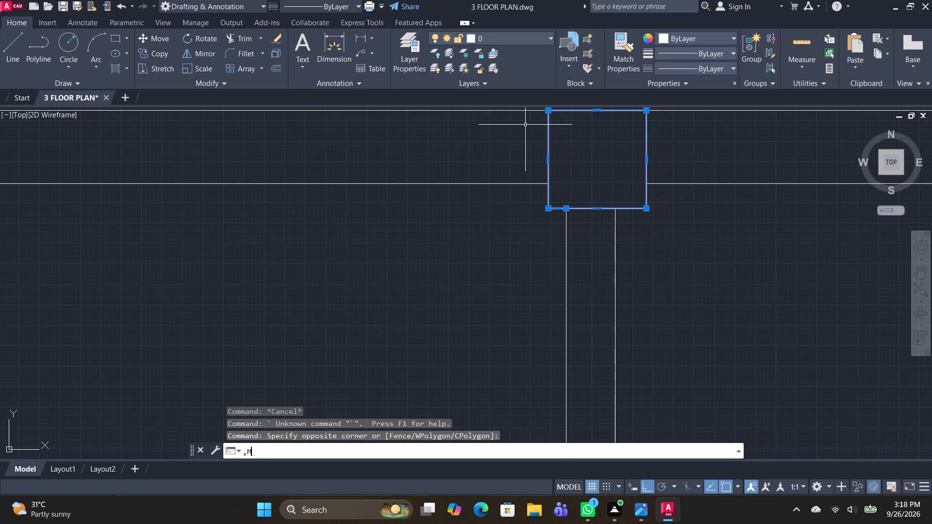
pyautogui.write('M')
pyautogui.press('space')
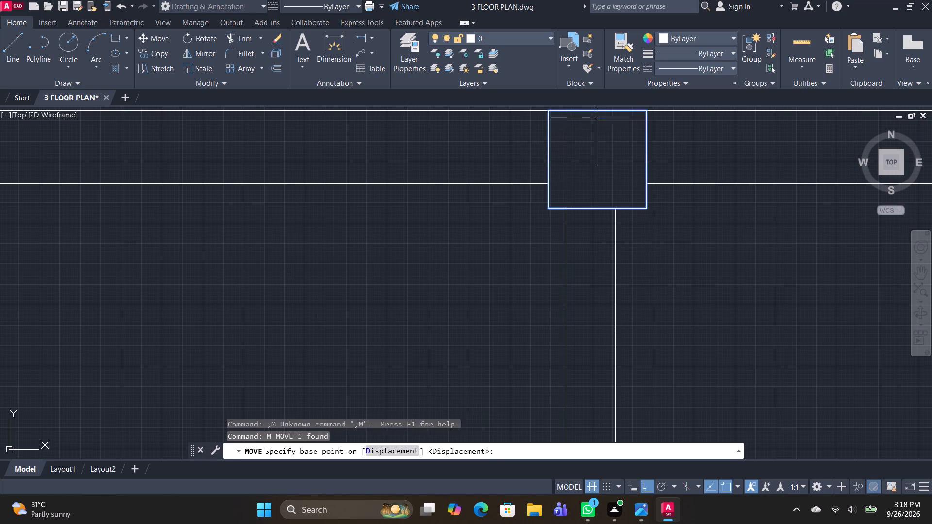
pyautogui.moveTo(589, 158); pyautogui.dragTo(583, 202, button='middle')
pyautogui.click(592, 156)
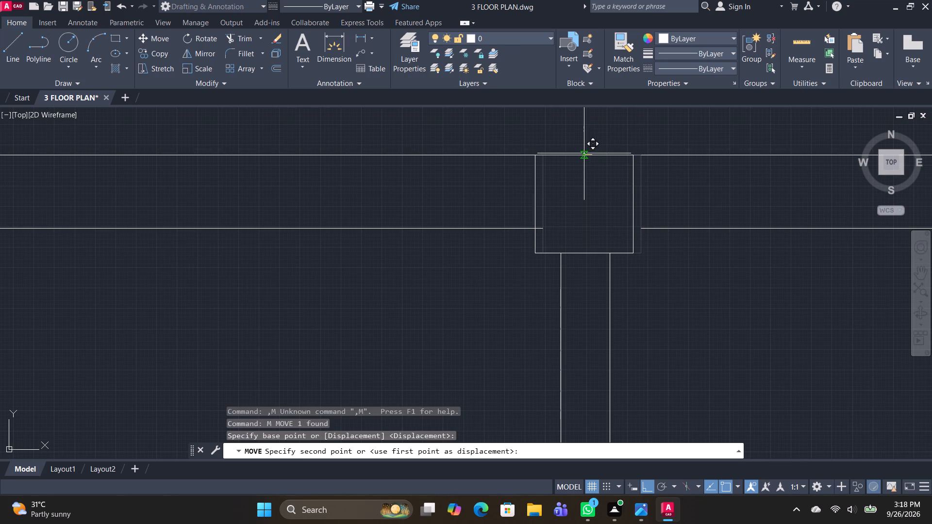
pyautogui.click(582, 155)
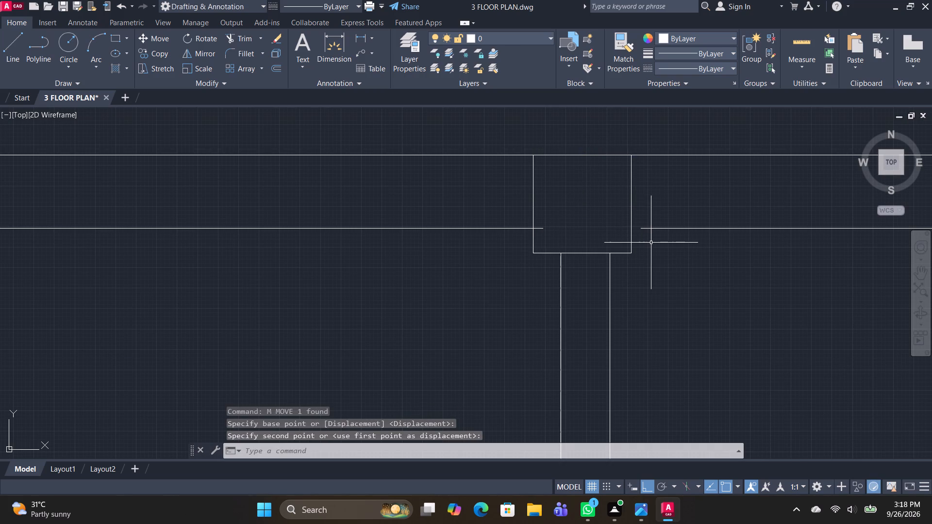
pyautogui.press('Escape')
# Trim the top wall's inner line out of the column and extend its other end to the column's right edge.
pyautogui.write('TR')
pyautogui.press('space')
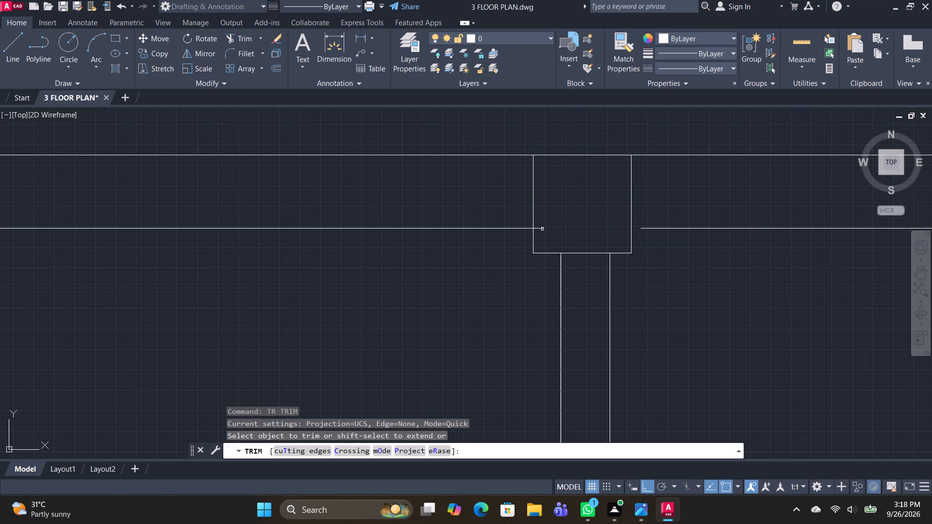
pyautogui.click(542, 229)
pyautogui.keyDown('shift'); pyautogui.moveTo(669, 240); pyautogui.dragTo(658, 199); pyautogui.keyUp('shift')
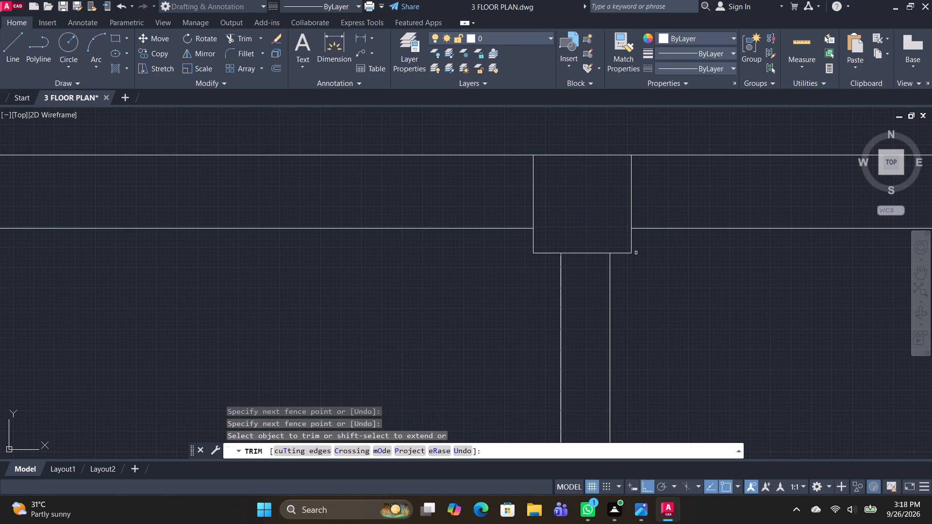
pyautogui.scroll(-3, 827, 245)
pyautogui.moveTo(780, 276); pyautogui.dragTo(475, 209, button='middle')
pyautogui.press('space')
# Trim away the horizontal partition's lower line between the left outer wall and the left corner of the two upper-right rooms.
pyautogui.scroll(-1, 562, 255)
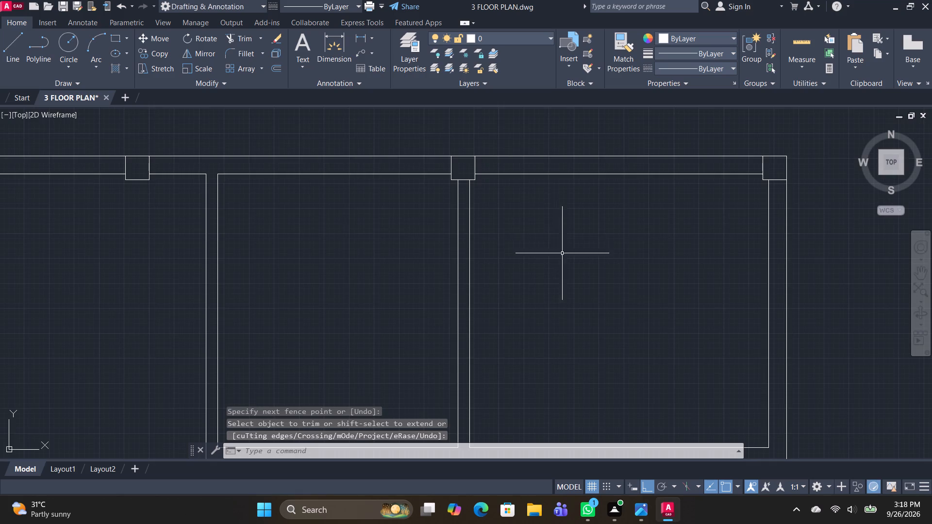
pyautogui.scroll(-2, 562, 255)
pyautogui.moveTo(576, 280); pyautogui.dragTo(578, 207, button='middle')
pyautogui.scroll(2, 443, 238)
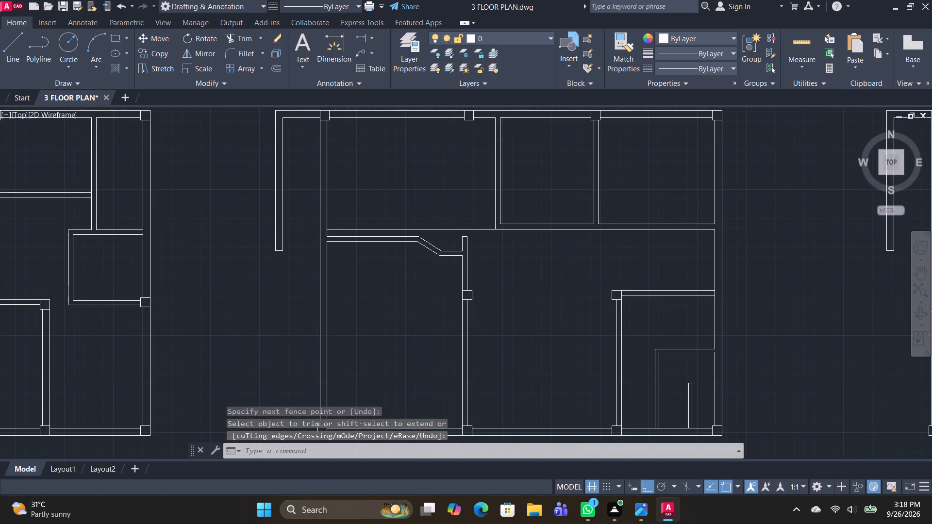
pyautogui.click(488, 223)
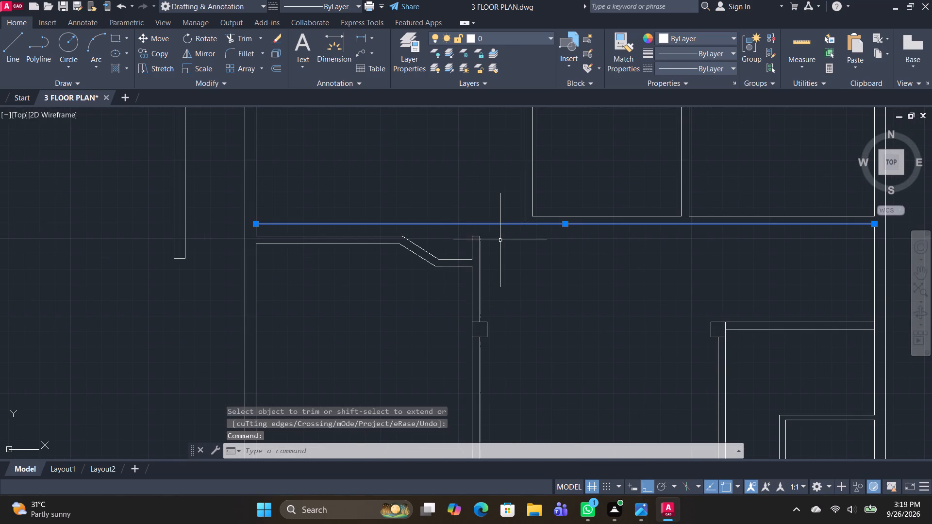
pyautogui.press('Escape')
pyautogui.write('TR')
pyautogui.press('space')
pyautogui.moveTo(498, 229); pyautogui.dragTo(489, 172)
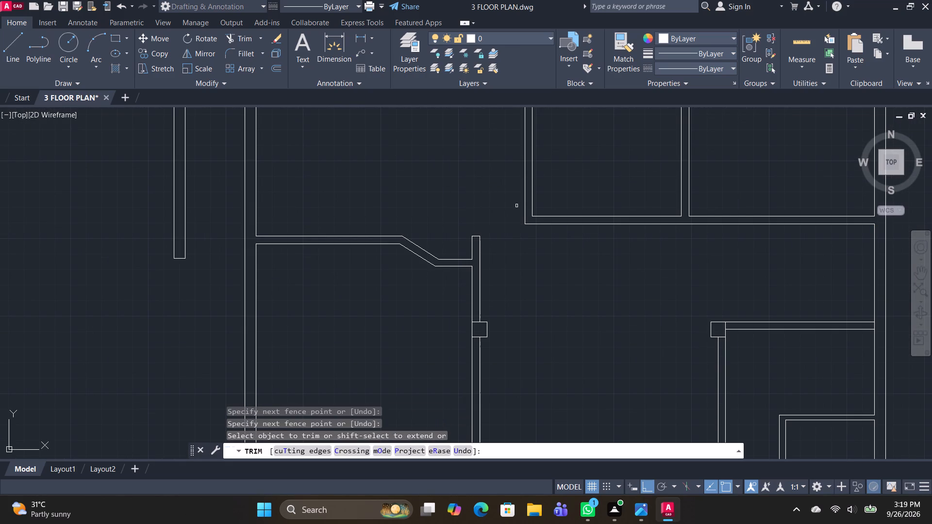
pyautogui.press('Escape')
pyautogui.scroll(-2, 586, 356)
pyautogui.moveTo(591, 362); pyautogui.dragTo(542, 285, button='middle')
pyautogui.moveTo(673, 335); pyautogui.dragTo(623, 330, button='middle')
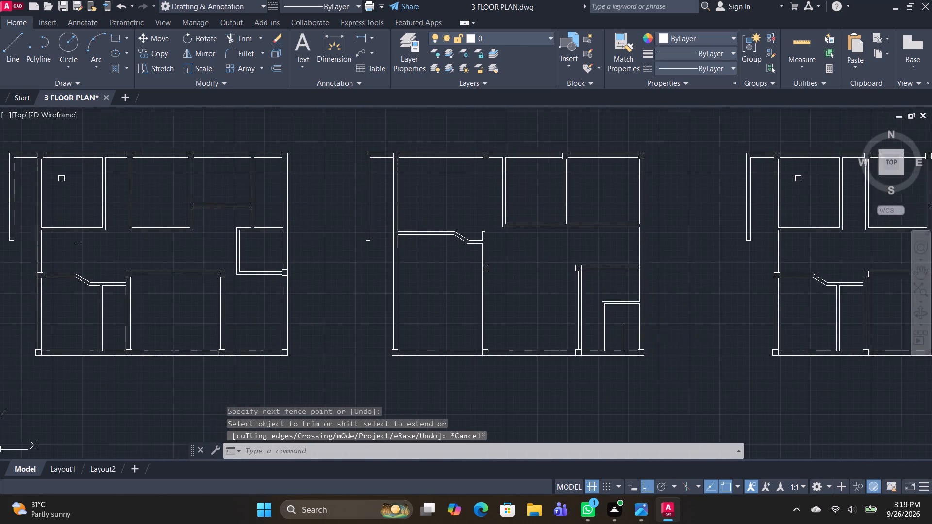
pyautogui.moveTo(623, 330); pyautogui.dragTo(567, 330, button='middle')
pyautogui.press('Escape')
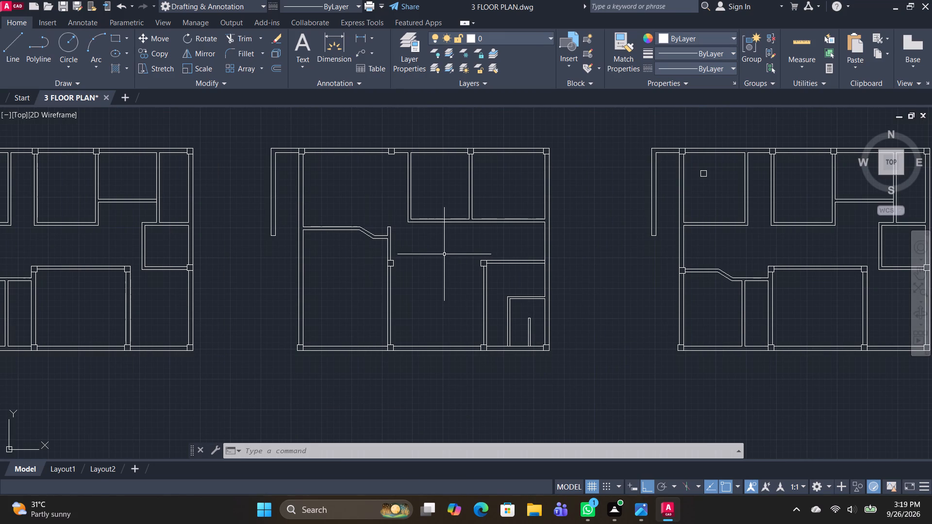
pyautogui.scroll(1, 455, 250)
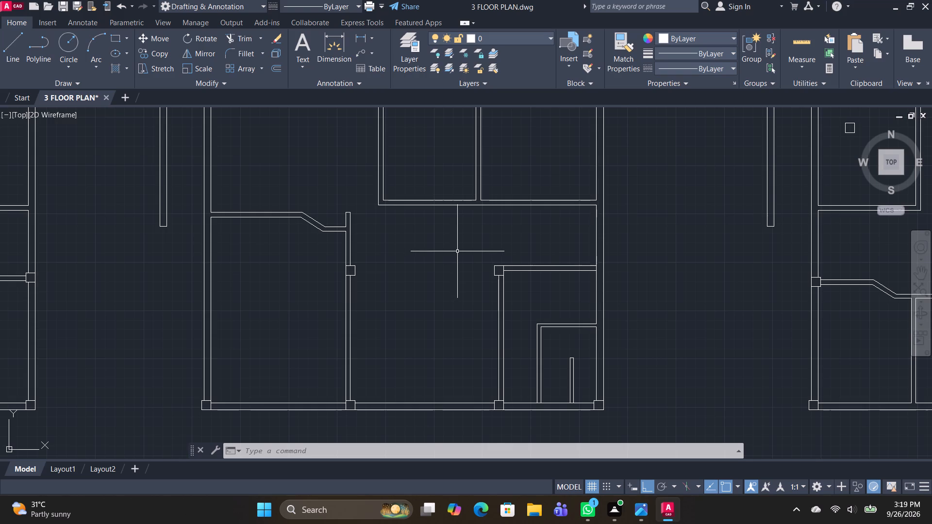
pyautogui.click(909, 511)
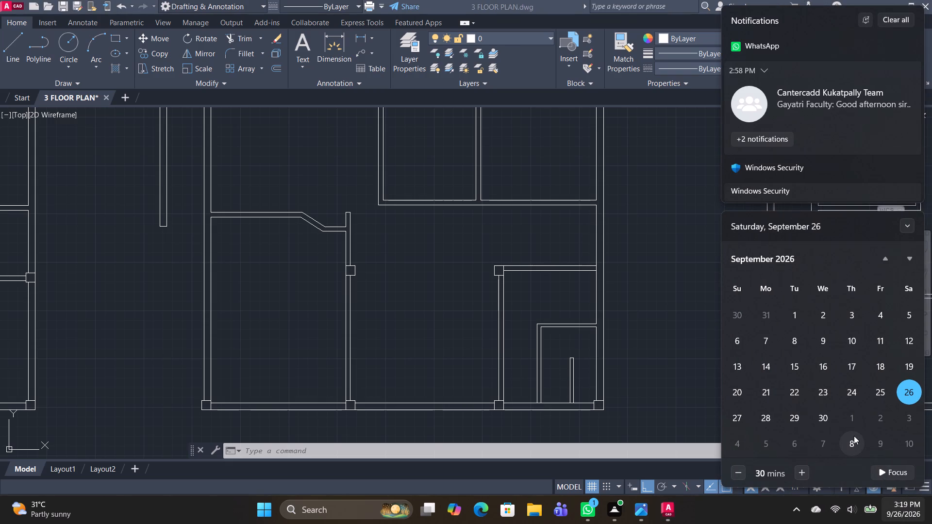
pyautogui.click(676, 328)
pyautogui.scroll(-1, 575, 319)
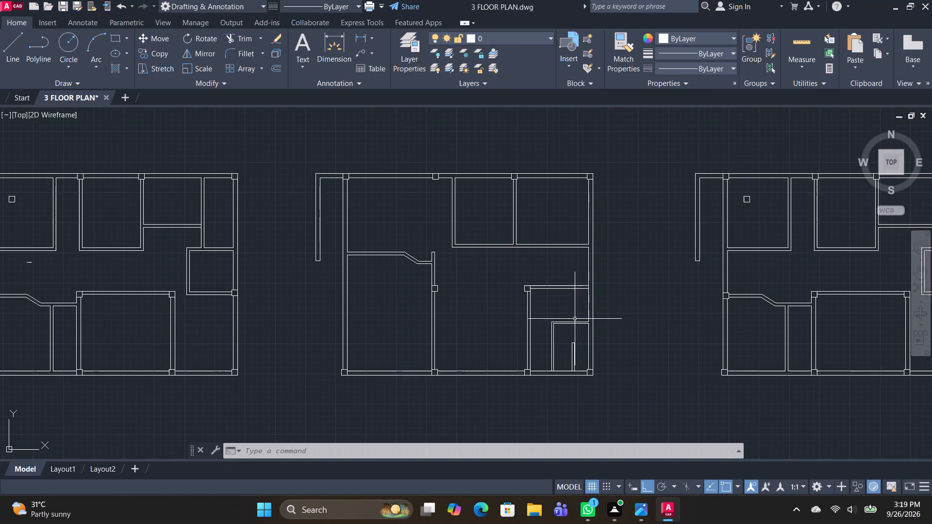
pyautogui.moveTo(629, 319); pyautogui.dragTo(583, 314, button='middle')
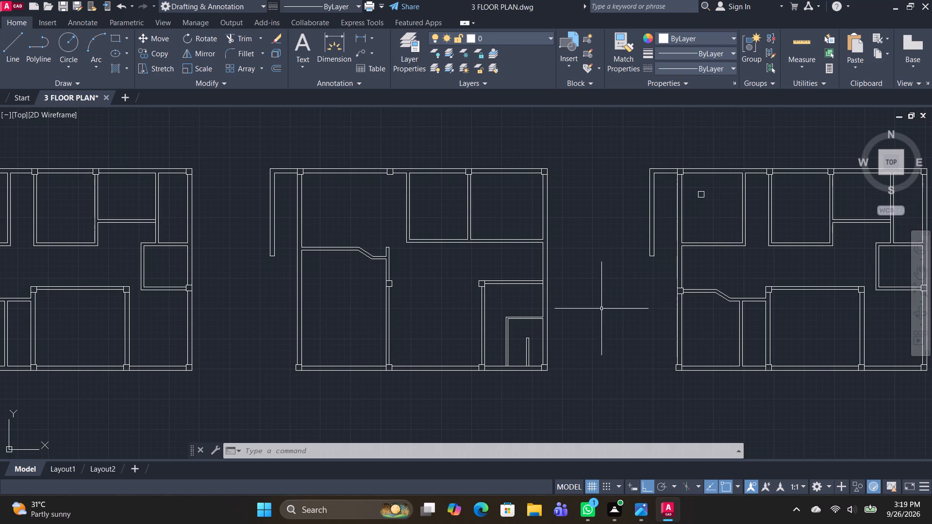
# Trim the bottom wall's inner line where the short stub wall and the small lower-right room's left wall meet it.
pyautogui.moveTo(601, 307); pyautogui.dragTo(566, 308, button='middle')
pyautogui.scroll(1, 500, 342)
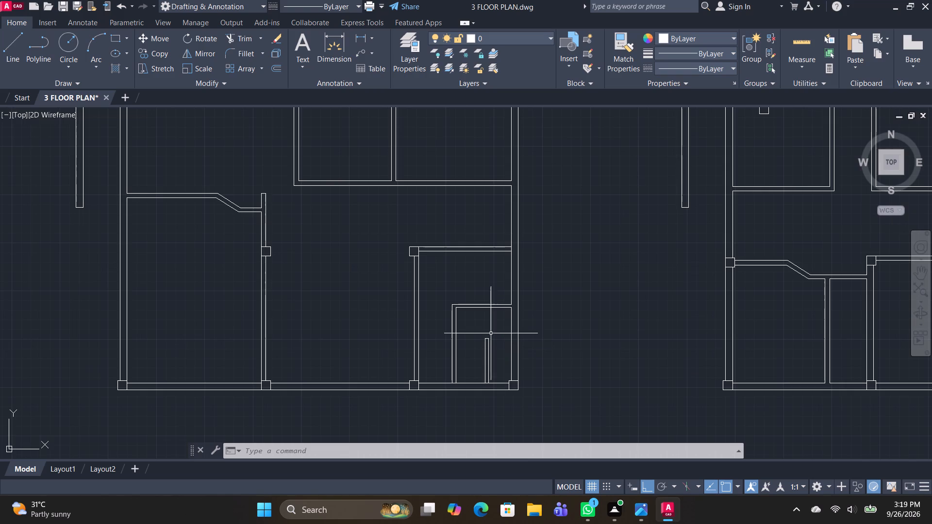
pyautogui.scroll(1, 491, 333)
pyautogui.write('TRC')
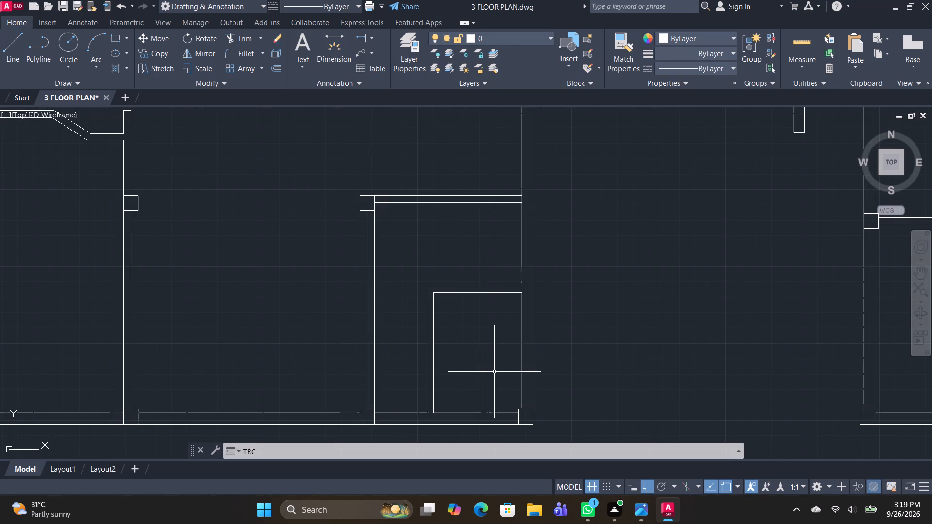
pyautogui.press('Escape')
pyautogui.write('TR')
pyautogui.press('space')
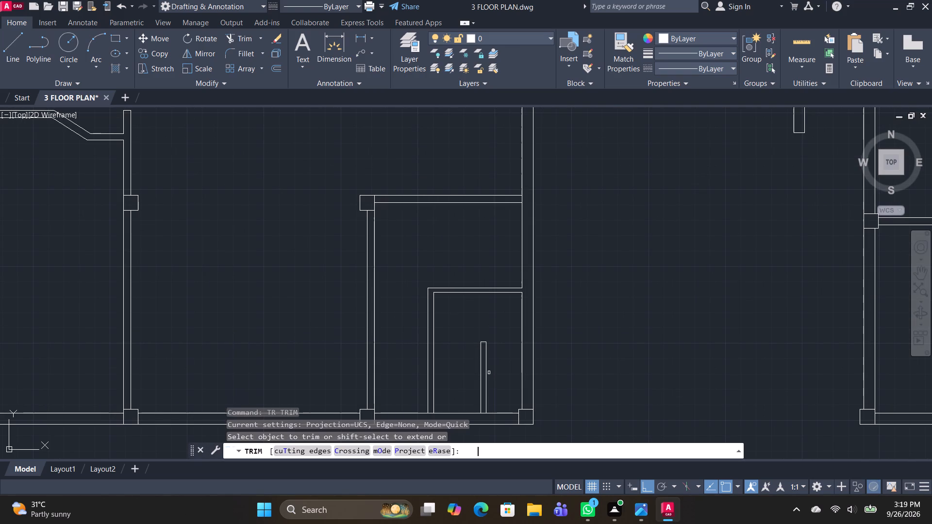
pyautogui.scroll(2, 483, 411)
pyautogui.click(479, 417)
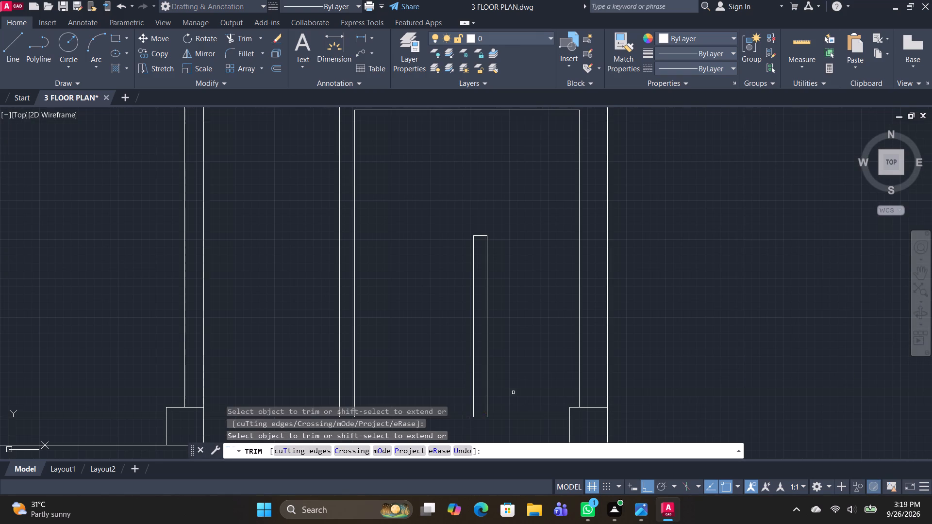
pyautogui.moveTo(546, 379); pyautogui.dragTo(537, 262, button='middle')
pyautogui.click(473, 300)
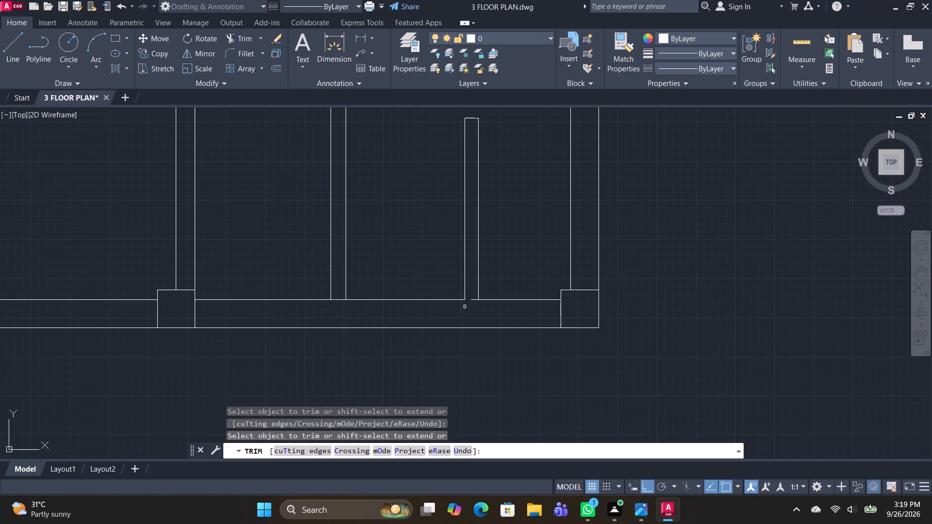
pyautogui.click(474, 300)
pyautogui.moveTo(340, 304); pyautogui.dragTo(336, 286)
pyautogui.scroll(-2, 417, 252)
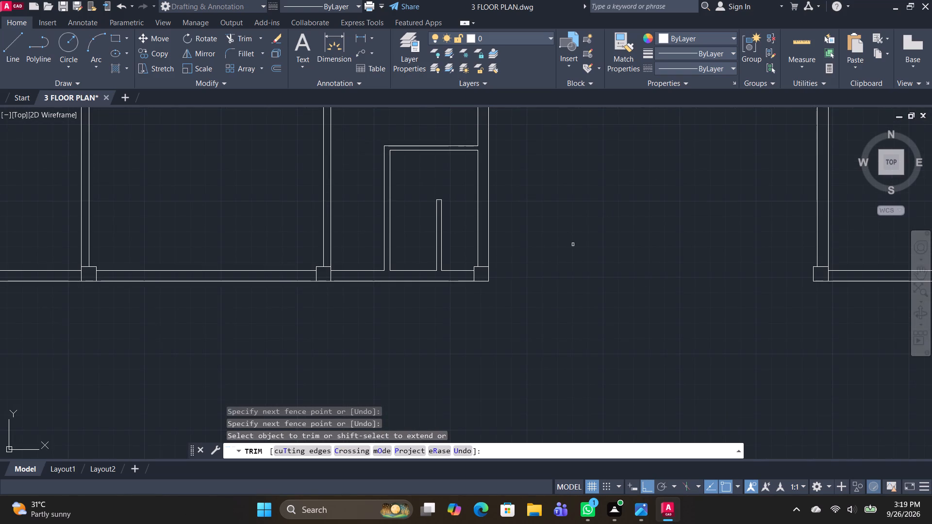
pyautogui.moveTo(573, 245); pyautogui.dragTo(578, 354, button='middle')
pyautogui.scroll(-1, 649, 283)
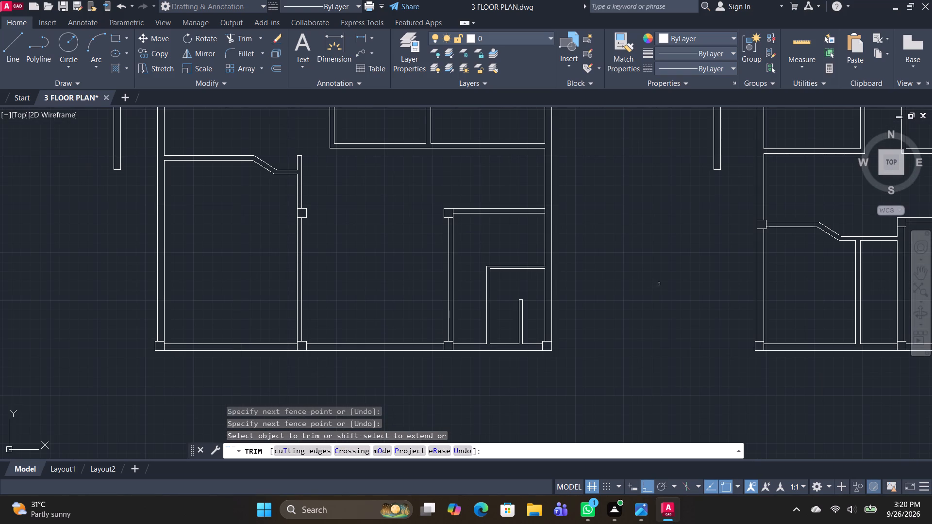
pyautogui.moveTo(629, 299); pyautogui.dragTo(558, 307, button='middle')
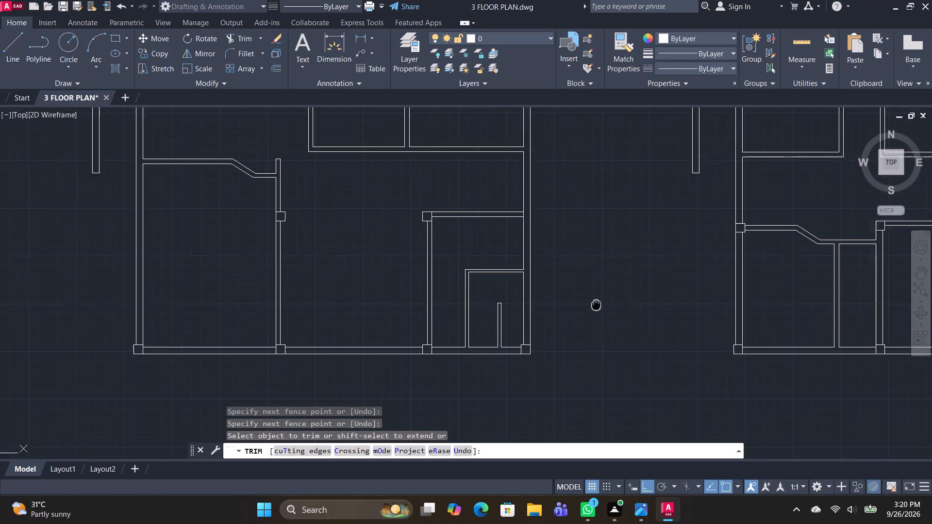
pyautogui.moveTo(558, 307); pyautogui.dragTo(436, 321, button='middle')
pyautogui.press('Escape')
# Erase all interior partitions and interior columns from the right-hand plan copy, keeping the outer walls and perimeter columns.
pyautogui.scroll(-1, 542, 269)
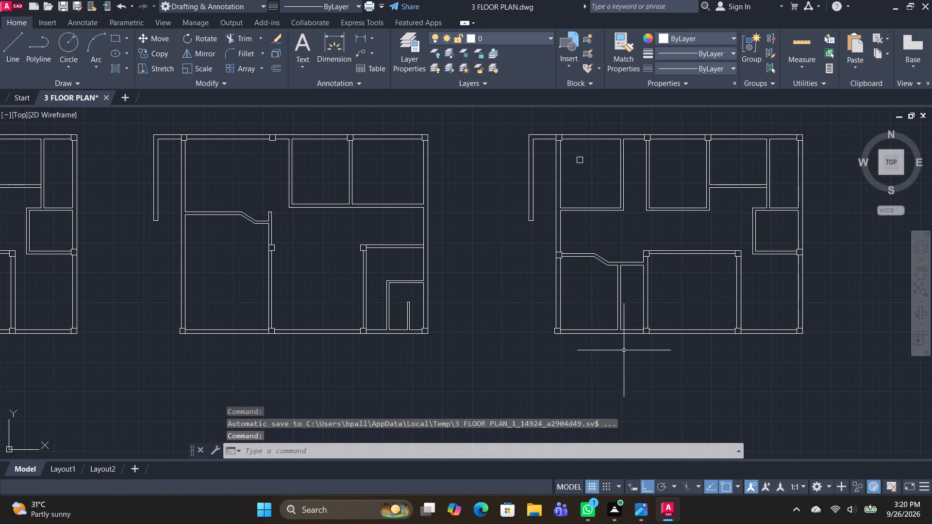
pyautogui.scroll(1, 612, 328)
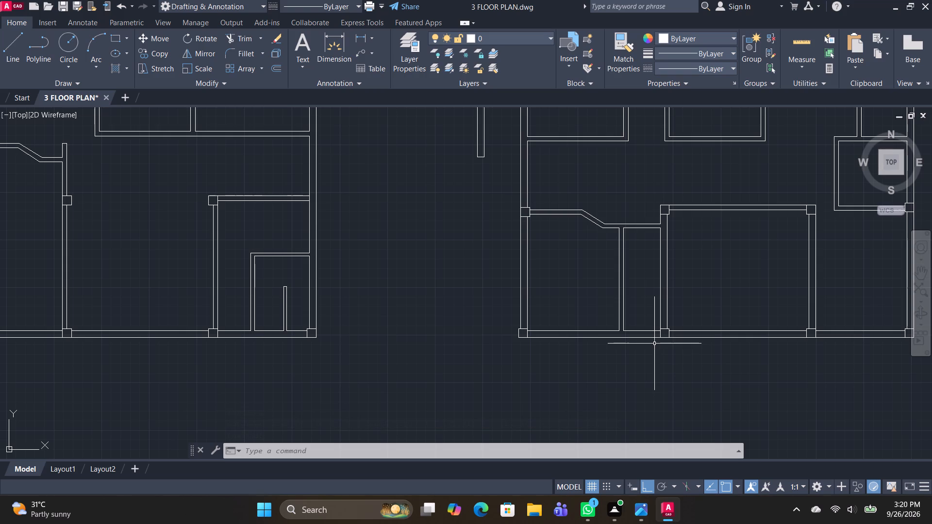
pyautogui.scroll(-1, 638, 239)
pyautogui.moveTo(714, 276); pyautogui.dragTo(636, 317, button='middle')
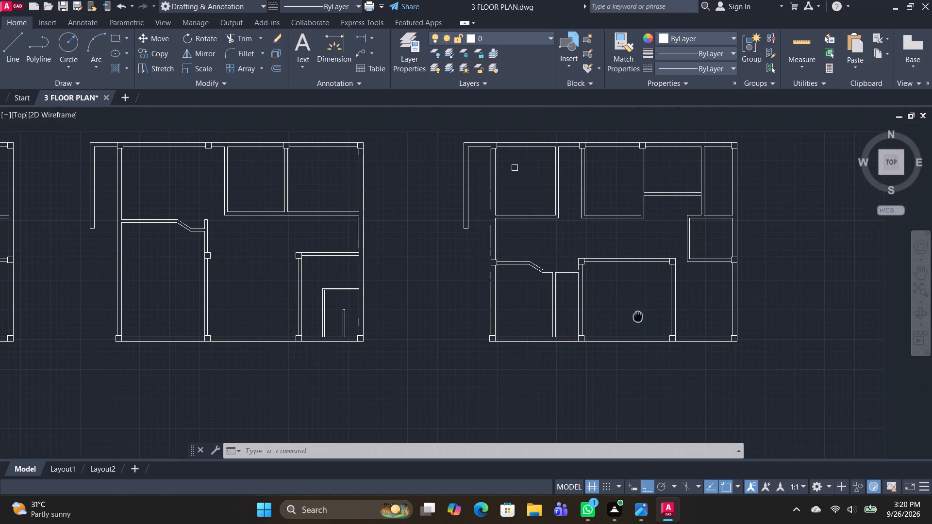
pyautogui.moveTo(636, 317); pyautogui.dragTo(635, 317, button='middle')
pyautogui.moveTo(718, 307); pyautogui.dragTo(536, 204)
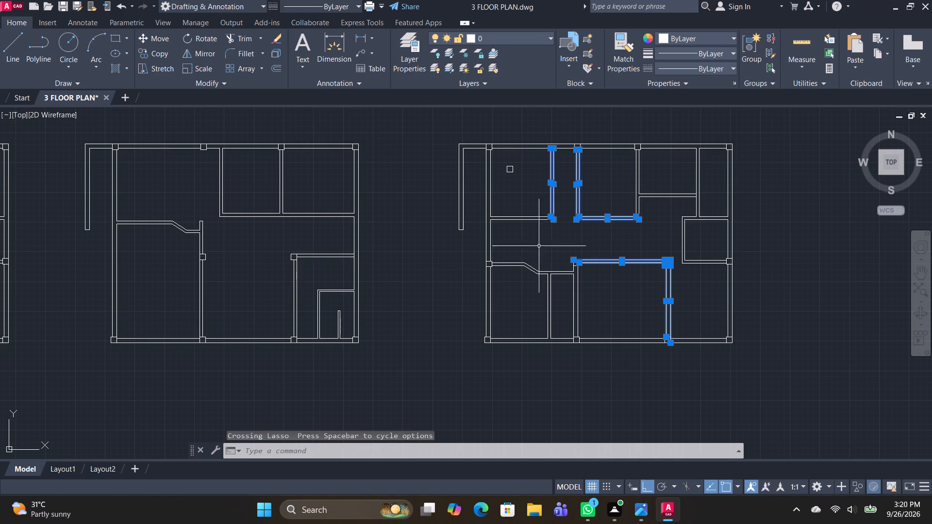
pyautogui.click(713, 168)
pyautogui.click(518, 290)
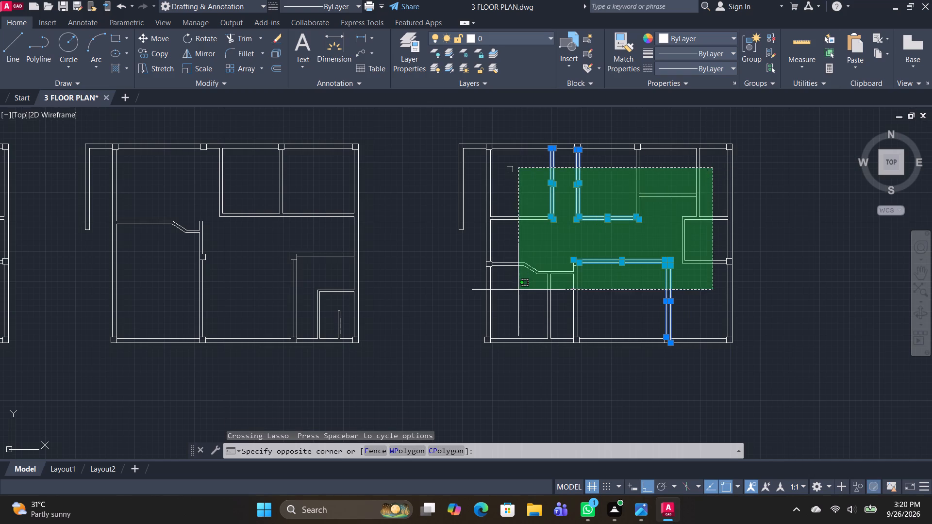
pyautogui.press('Delete')
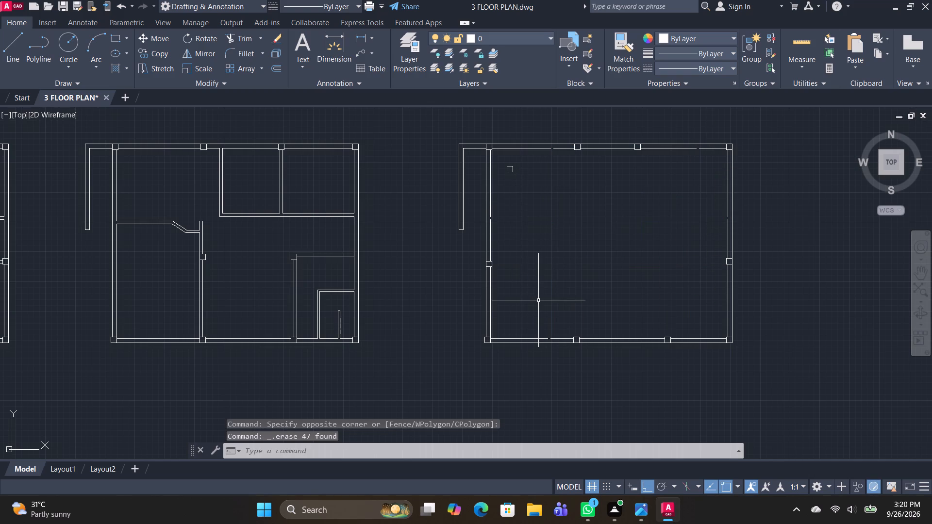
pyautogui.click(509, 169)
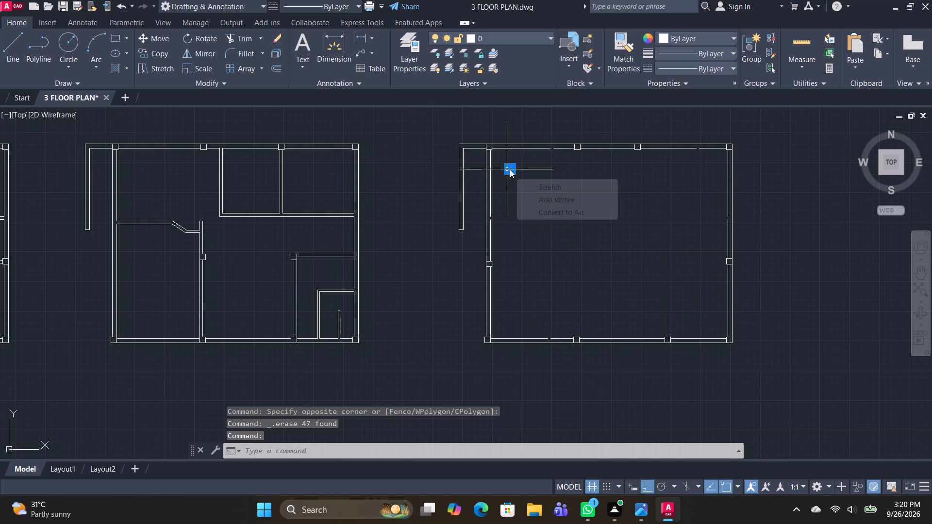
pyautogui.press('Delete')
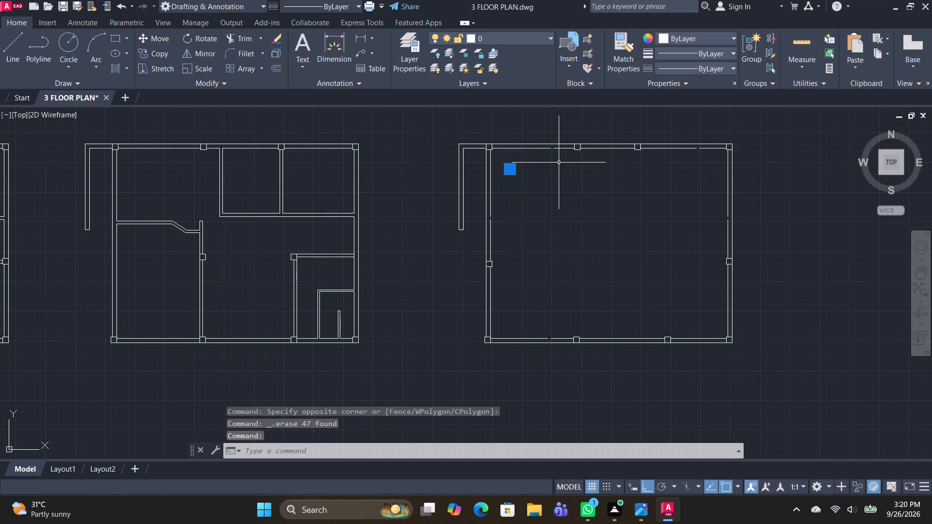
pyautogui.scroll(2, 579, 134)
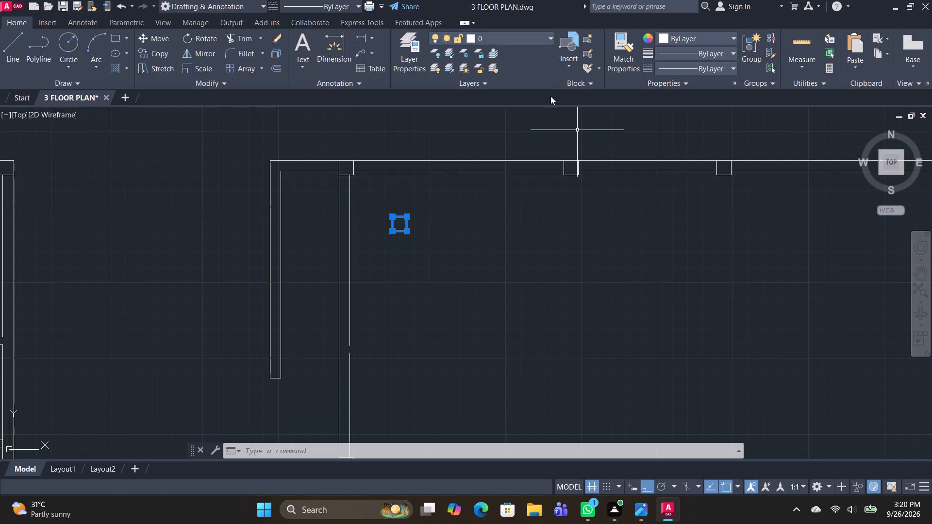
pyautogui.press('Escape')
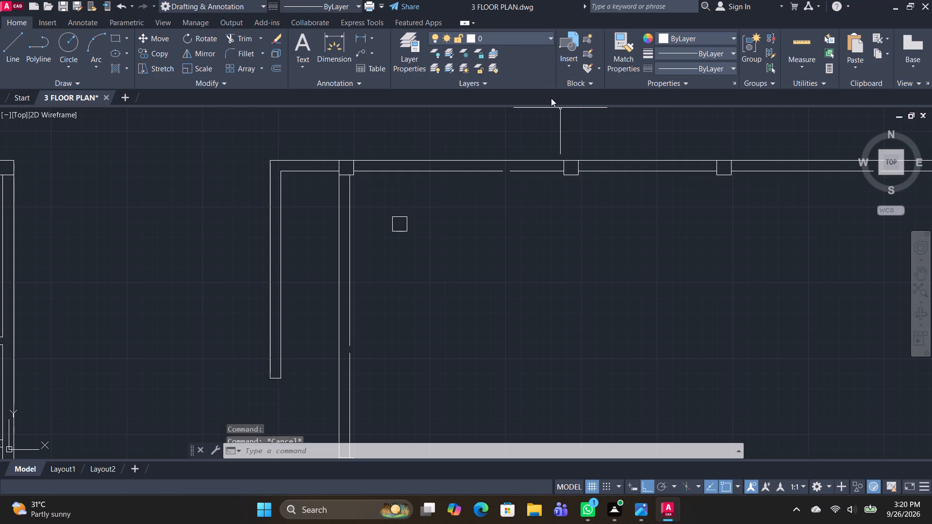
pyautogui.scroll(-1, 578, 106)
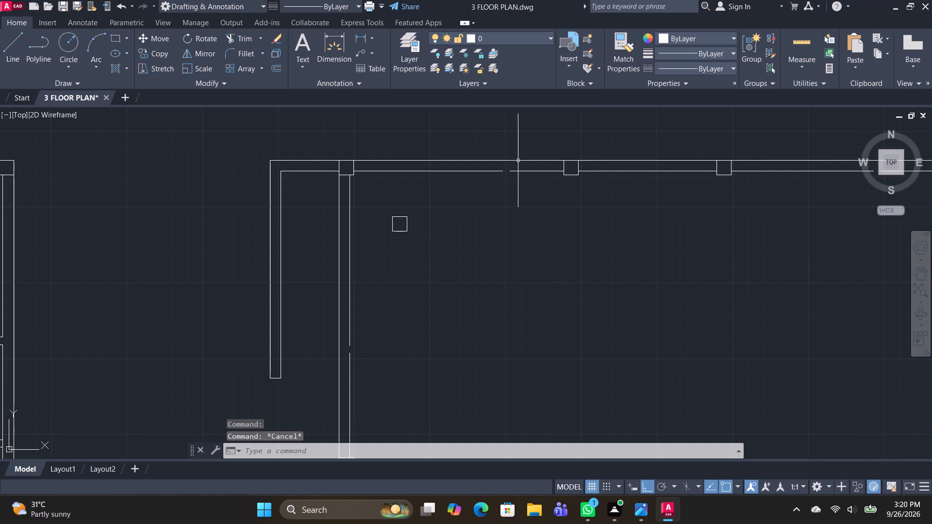
# Extend the inner wall lines of the right-hand plan copy to close the gaps in its top, left, right and bottom walls.
pyautogui.write('TR')
pyautogui.press('space')
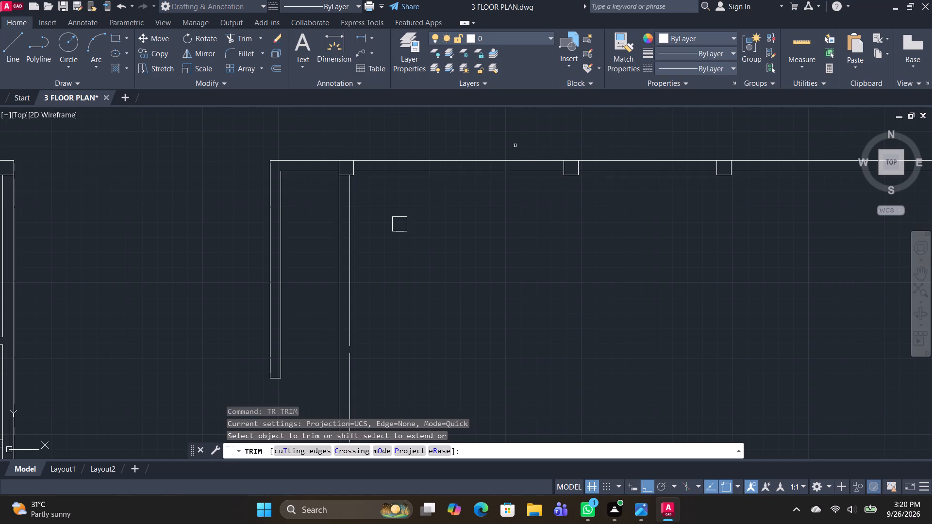
pyautogui.keyDown('shift'); pyautogui.click(524, 172); pyautogui.keyUp('shift')
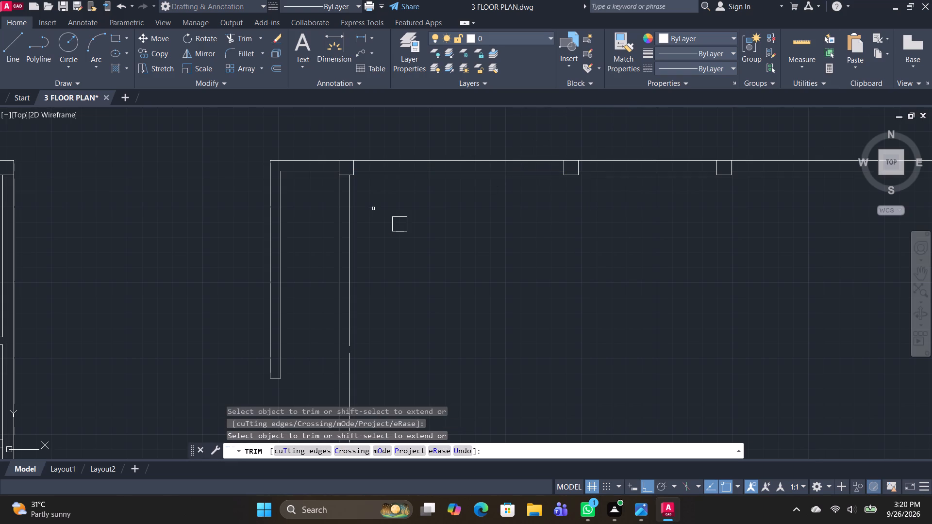
pyautogui.keyDown('shift'); pyautogui.click(348, 315); pyautogui.keyUp('shift')
pyautogui.scroll(-3, 546, 309)
pyautogui.scroll(2, 659, 286)
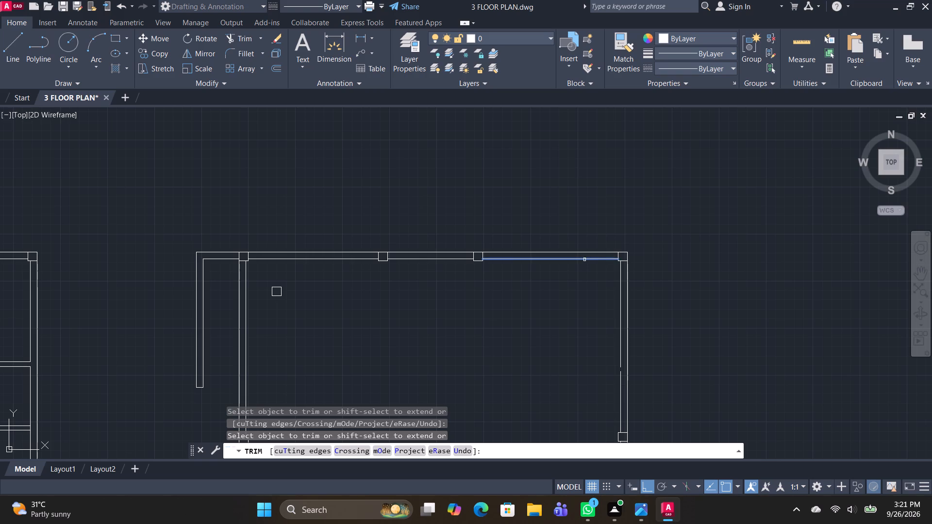
pyautogui.keyDown('shift'); pyautogui.click(584, 260); pyautogui.keyUp('shift')
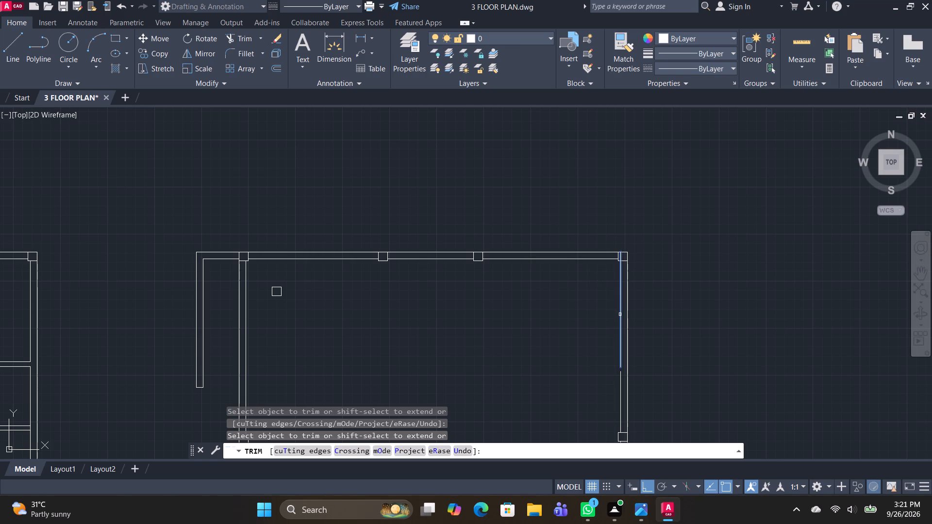
pyautogui.keyDown('shift'); pyautogui.click(622, 321); pyautogui.keyUp('shift')
pyautogui.scroll(-2, 592, 349)
pyautogui.moveTo(592, 348); pyautogui.dragTo(610, 223, button='middle')
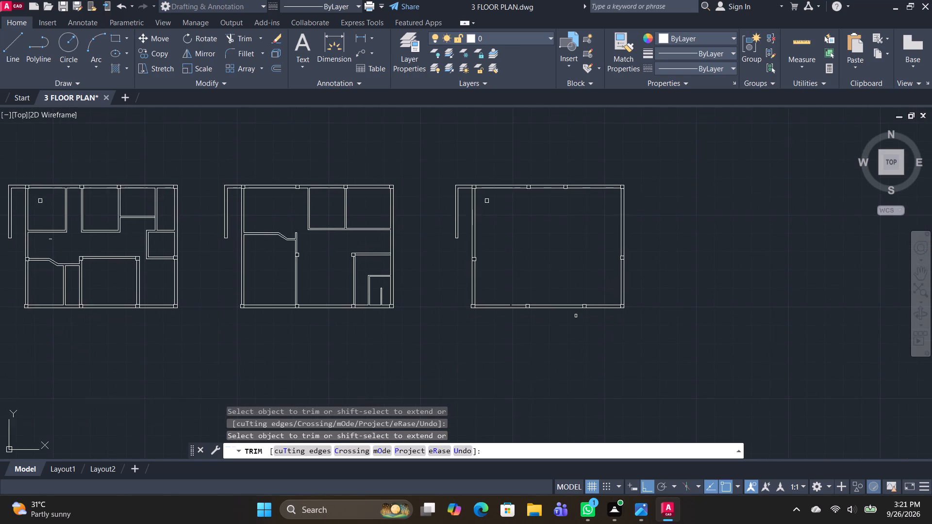
pyautogui.scroll(2, 575, 317)
pyautogui.keyDown('shift'); pyautogui.click(423, 289); pyautogui.keyUp('shift')
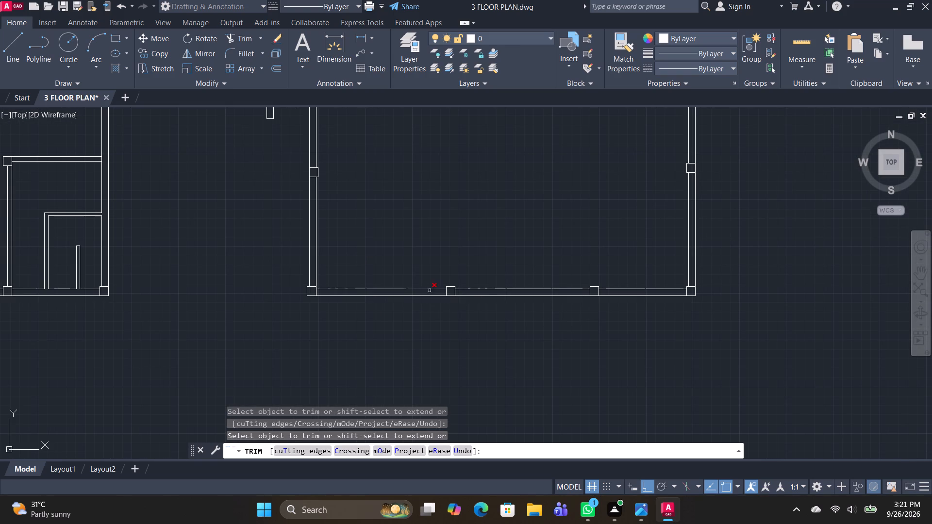
pyautogui.scroll(-1, 466, 316)
pyautogui.moveTo(497, 347); pyautogui.dragTo(503, 323, button='middle')
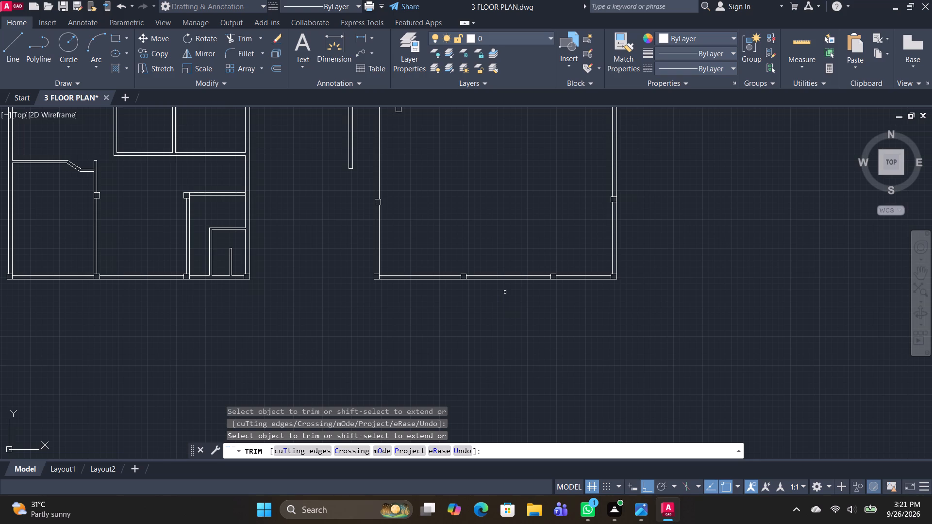
pyautogui.press('Escape')
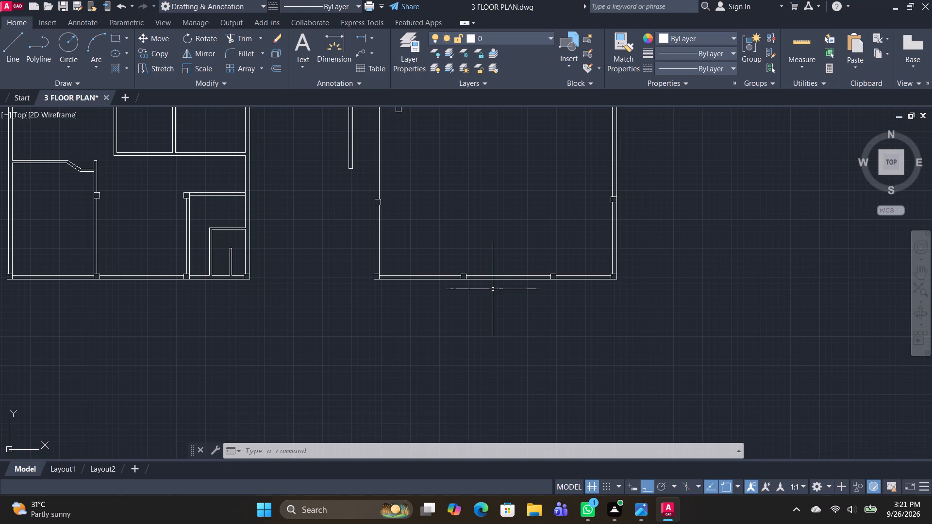
# Erase the loose square column inside the upper-left corner of the right-hand plan copy.
pyautogui.scroll(-2, 545, 274)
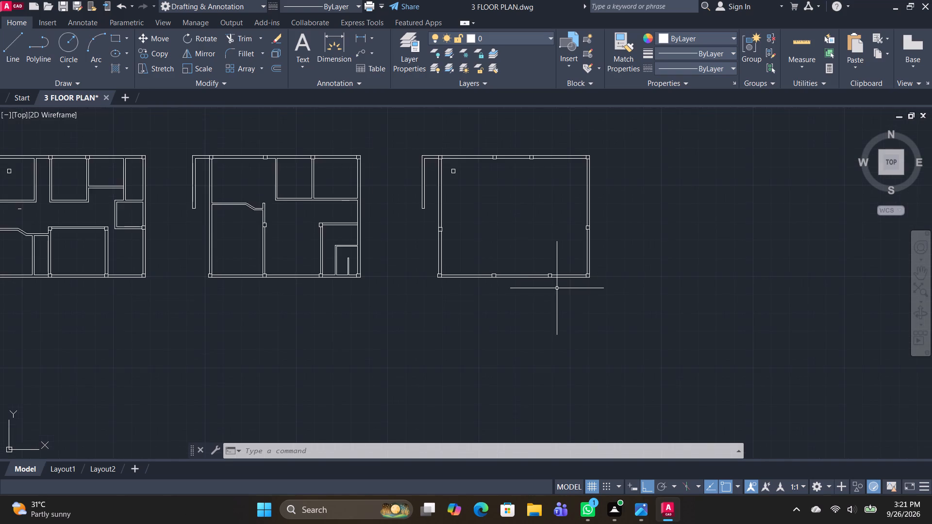
pyautogui.moveTo(593, 288); pyautogui.dragTo(600, 305, button='middle')
pyautogui.scroll(2, 515, 239)
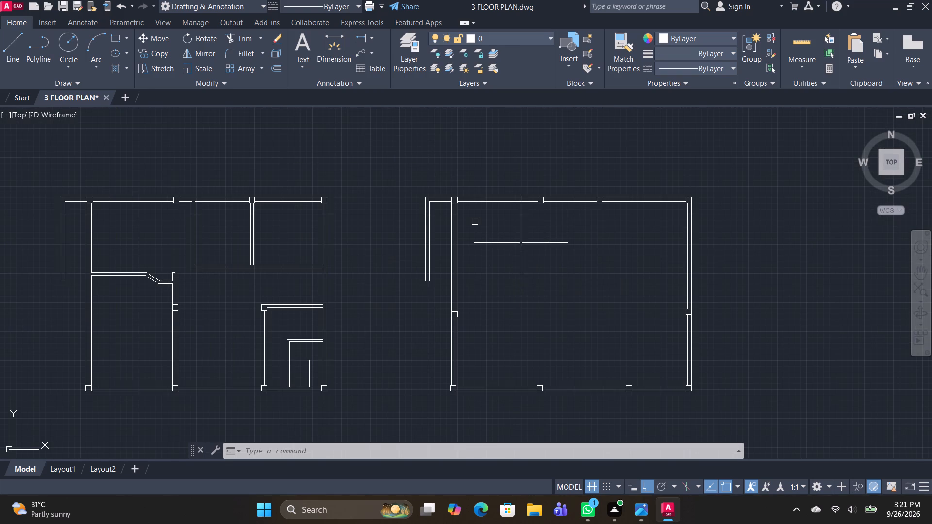
pyautogui.middleClick(516, 242)
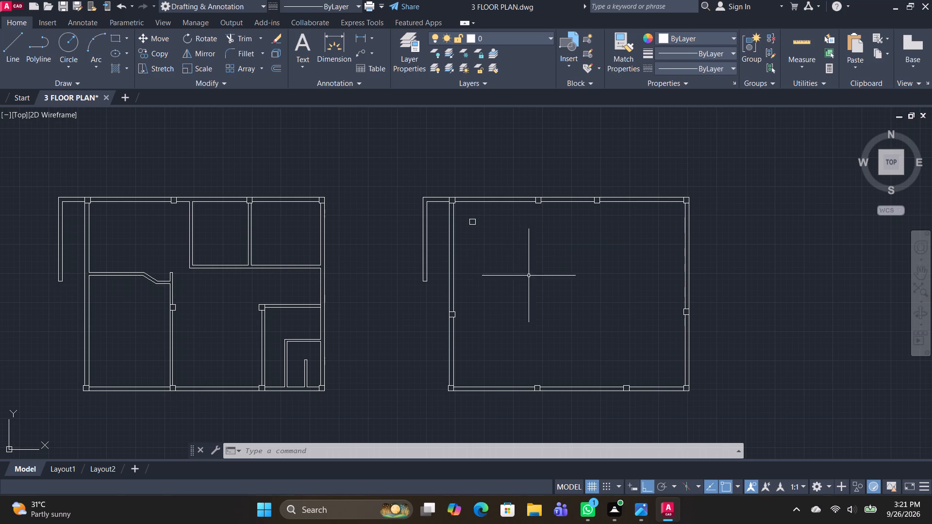
pyautogui.click(479, 232)
pyautogui.click(464, 218)
pyautogui.press('Delete')
# Move the top wall's right intermediate column along the wall to roughly above the bottom wall's right intermediate column.
pyautogui.click(599, 199)
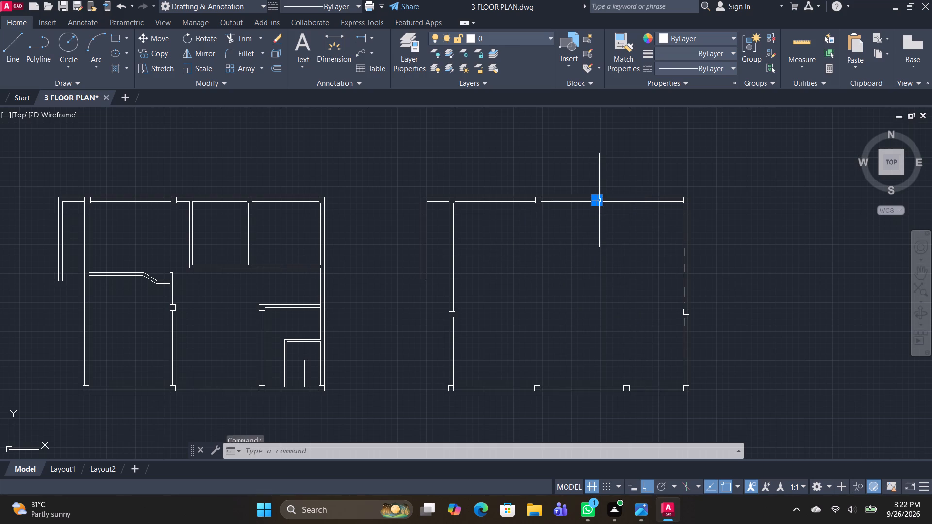
pyautogui.scroll(4, 597, 210)
pyautogui.press('m')
pyautogui.press('space')
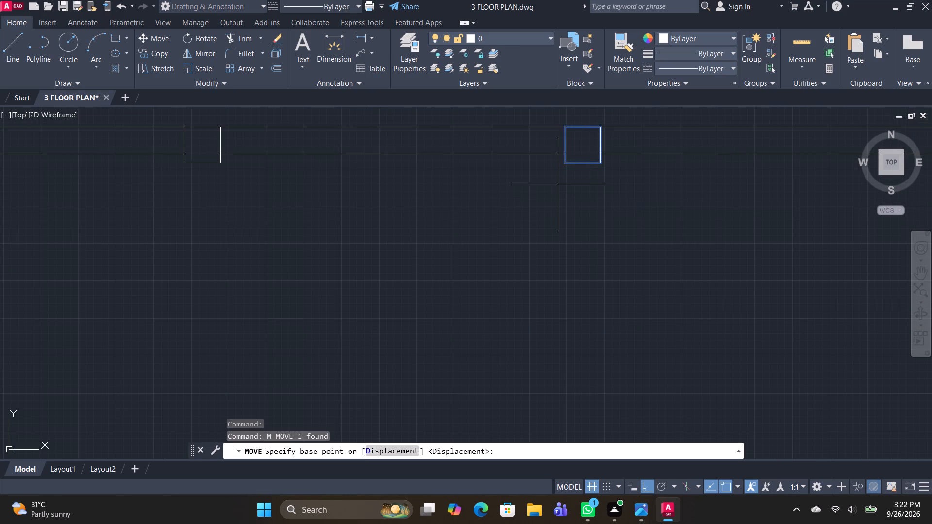
pyautogui.click(565, 164)
pyautogui.scroll(-3, 689, 227)
pyautogui.moveTo(717, 290); pyautogui.dragTo(703, 277, button='middle')
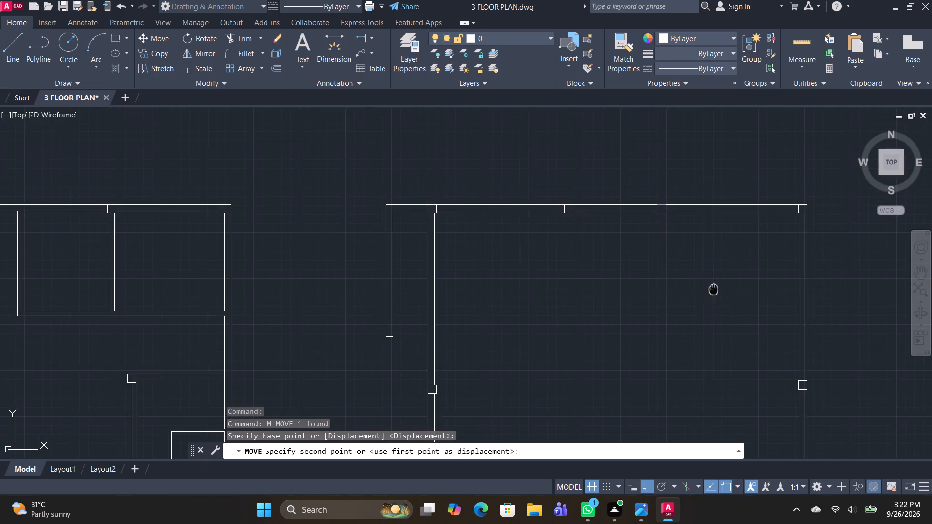
pyautogui.moveTo(703, 277); pyautogui.dragTo(626, 167, button='middle')
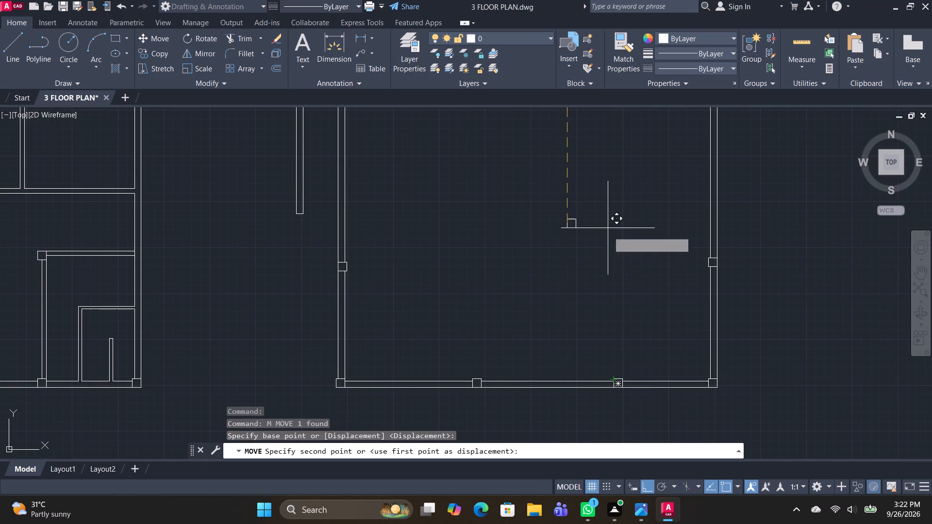
pyautogui.moveTo(605, 192); pyautogui.dragTo(616, 412, button='middle')
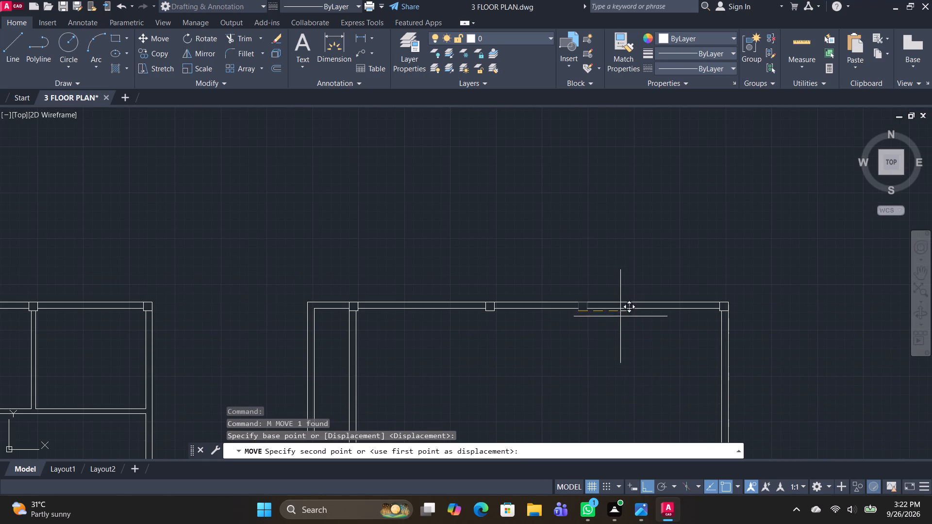
pyautogui.scroll(-2, 621, 329)
pyautogui.moveTo(646, 361); pyautogui.dragTo(610, 306, button='middle')
pyautogui.scroll(3, 593, 392)
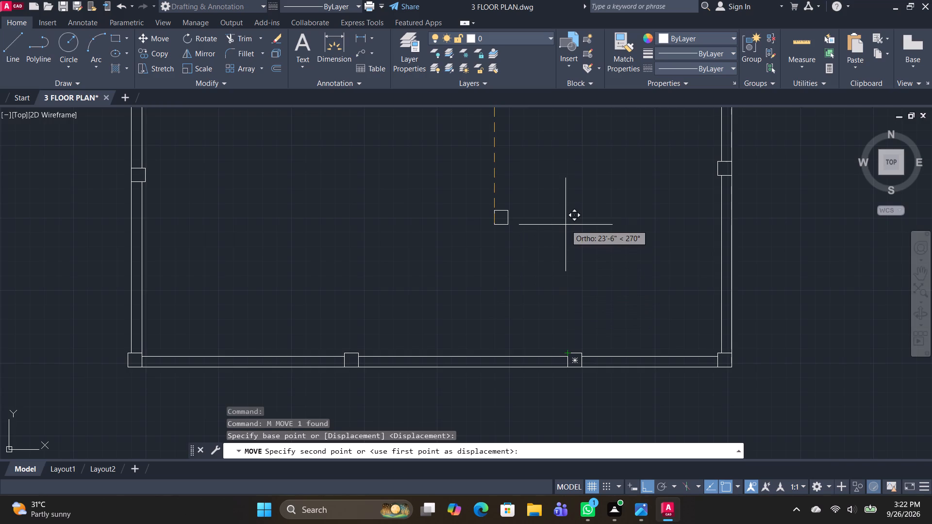
pyautogui.moveTo(566, 225); pyautogui.dragTo(577, 475, button='middle')
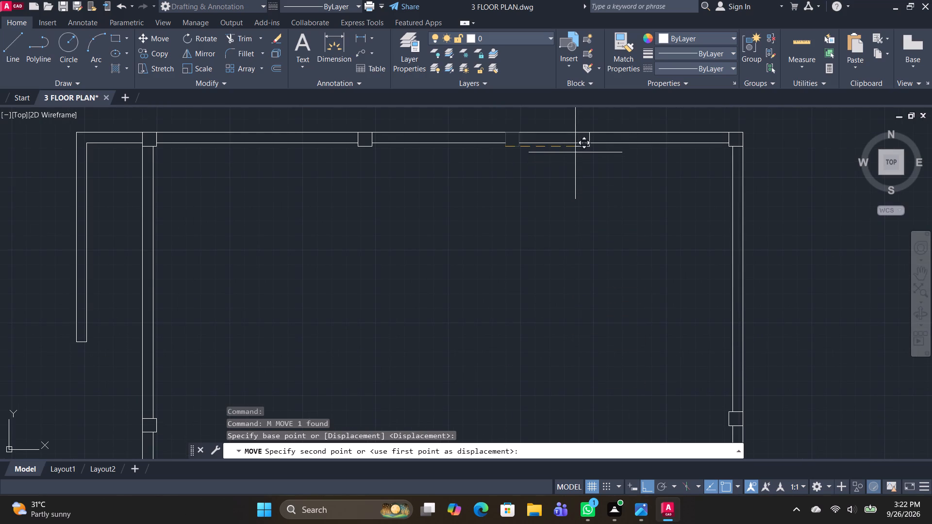
pyautogui.click(577, 144)
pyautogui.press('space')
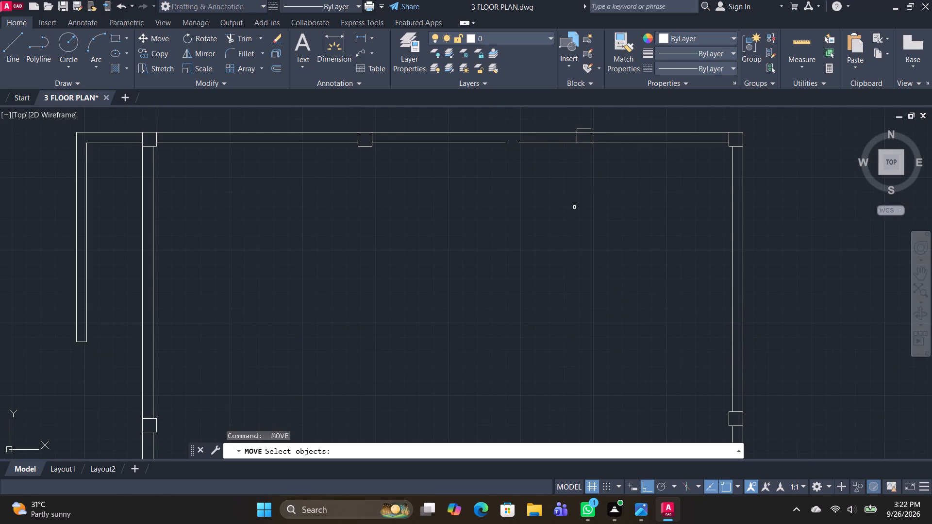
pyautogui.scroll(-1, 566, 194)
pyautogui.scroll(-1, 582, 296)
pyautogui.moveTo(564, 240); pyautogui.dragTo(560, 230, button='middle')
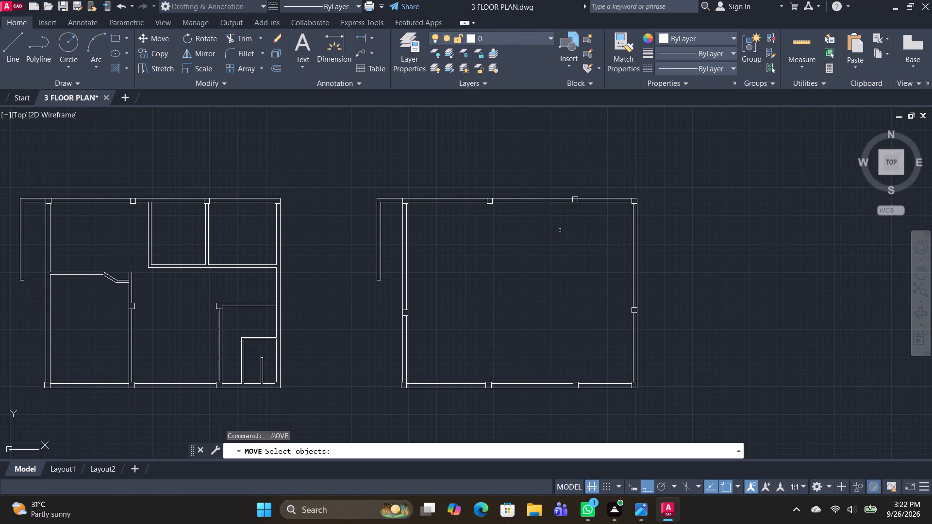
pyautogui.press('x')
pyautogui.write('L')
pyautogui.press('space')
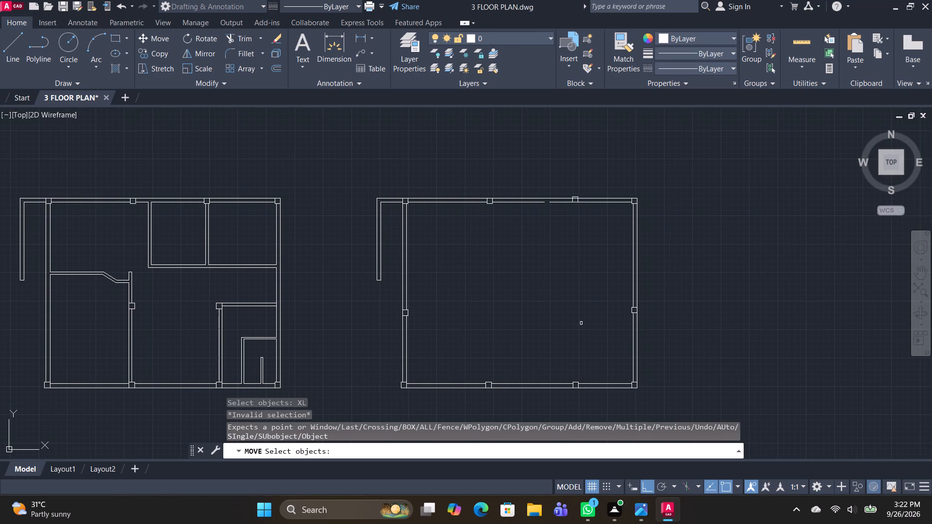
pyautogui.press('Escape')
# Draw two vertical construction lines through the left and right edges of the bottom wall's right intermediate column.
pyautogui.press('x')
pyautogui.write('L')
pyautogui.press('space')
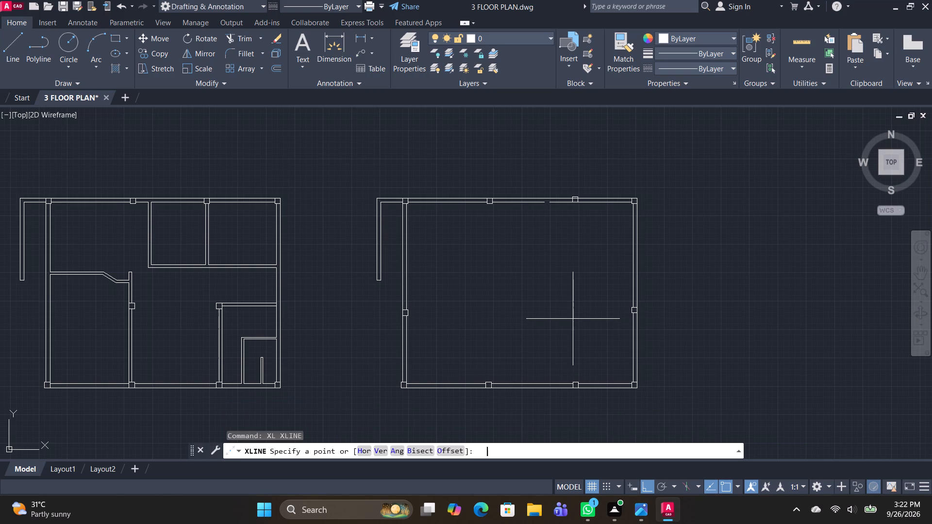
pyautogui.press('v')
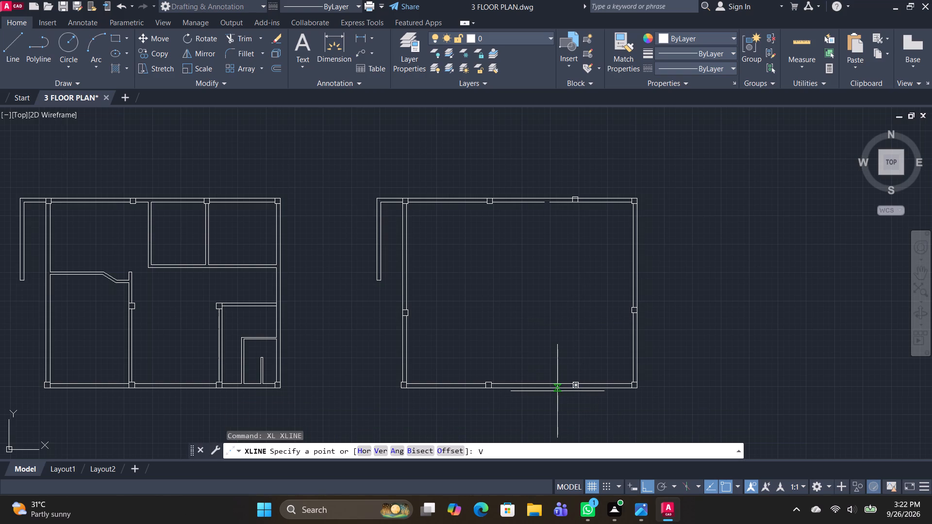
pyautogui.press('space')
pyautogui.scroll(3, 561, 410)
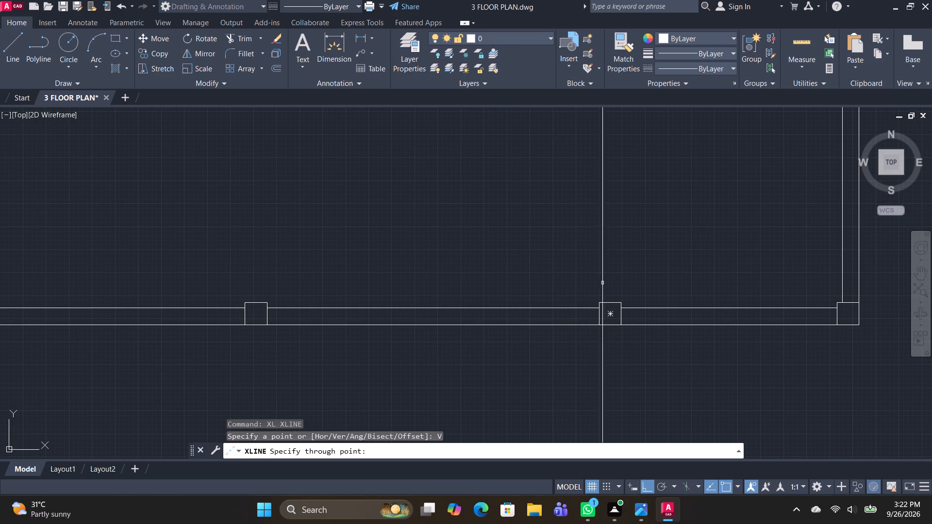
pyautogui.click(599, 303)
pyautogui.click(621, 305)
pyautogui.press('space')
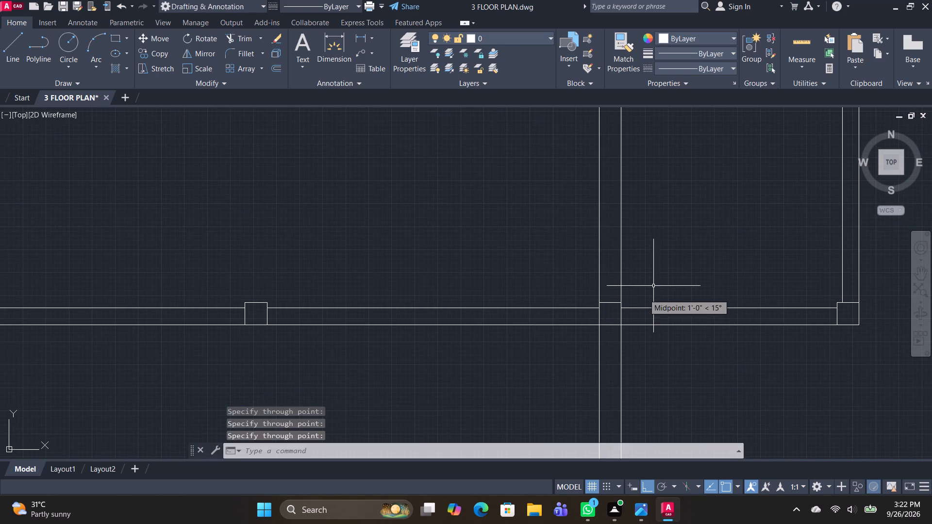
pyautogui.press('v')
pyautogui.scroll(-2, 651, 280)
pyautogui.press('Escape')
pyautogui.press('Escape')
# Move the top wall's right intermediate column so its lower-left corner meets the left construction line on the wall's inner line.
pyautogui.scroll(-2, 654, 244)
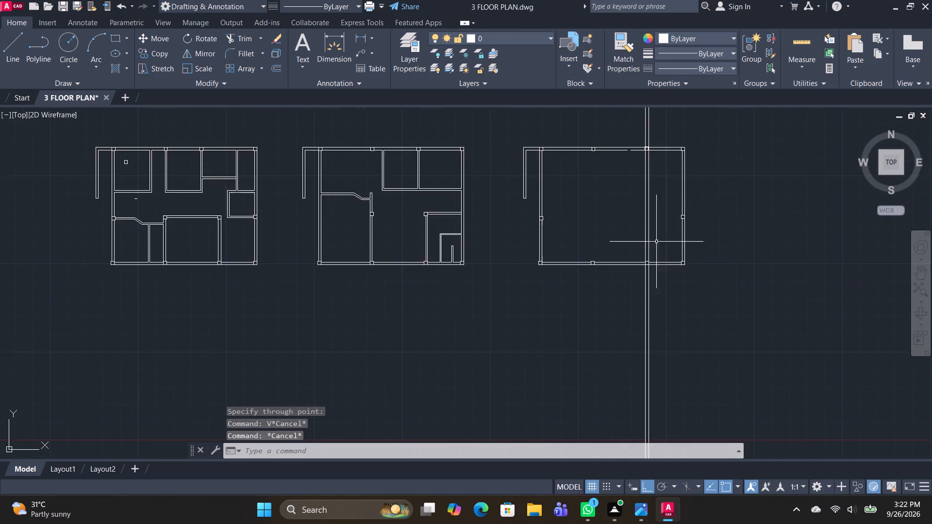
pyautogui.moveTo(662, 232); pyautogui.dragTo(648, 378, button='middle')
pyautogui.scroll(5, 629, 299)
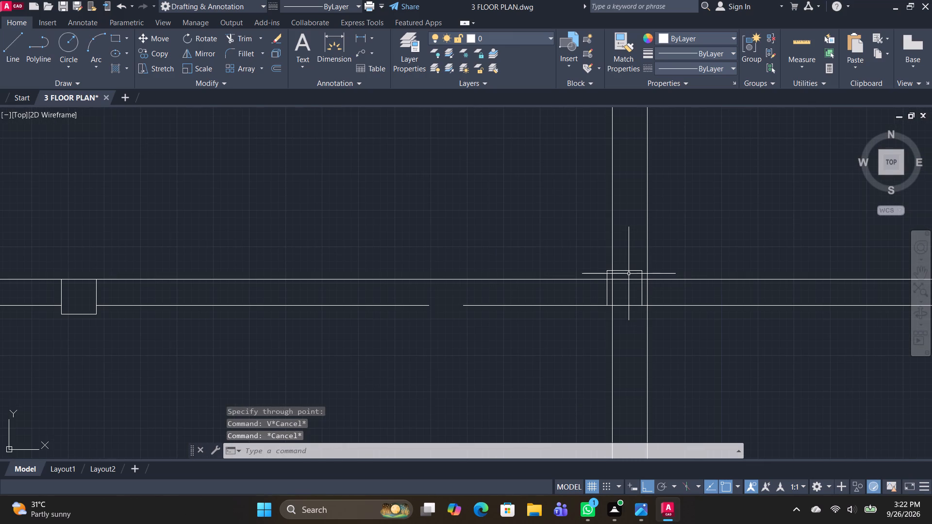
pyautogui.click(629, 274)
pyautogui.click(624, 265)
pyautogui.write('M')
pyautogui.press('space')
pyautogui.scroll(2, 607, 313)
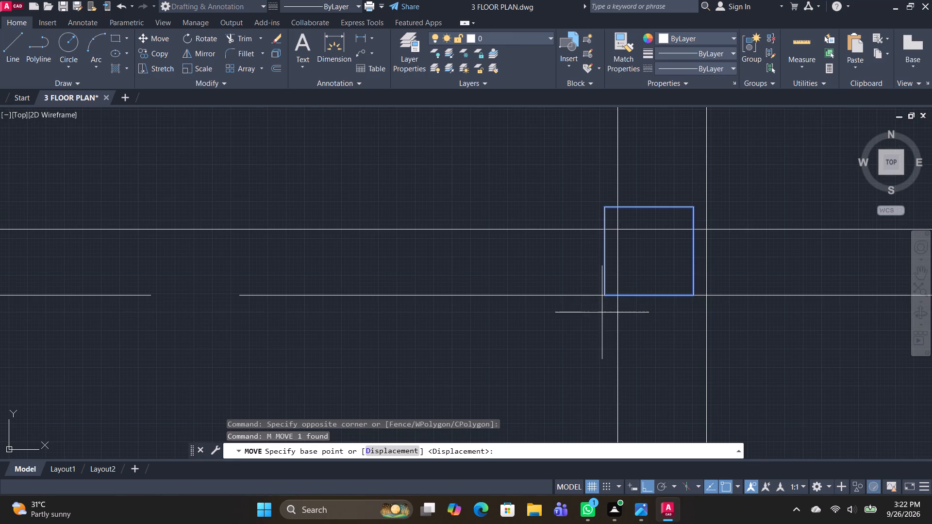
pyautogui.click(602, 292)
pyautogui.click(617, 295)
pyautogui.press('space')
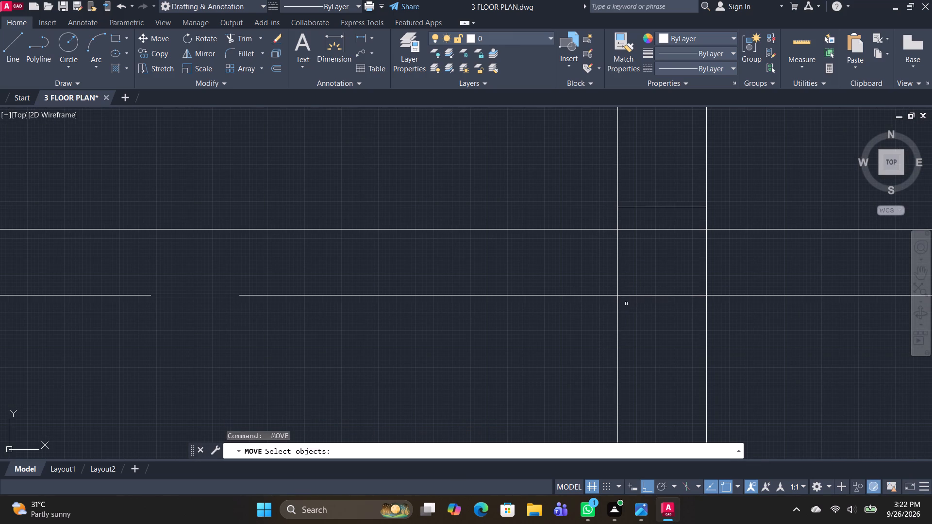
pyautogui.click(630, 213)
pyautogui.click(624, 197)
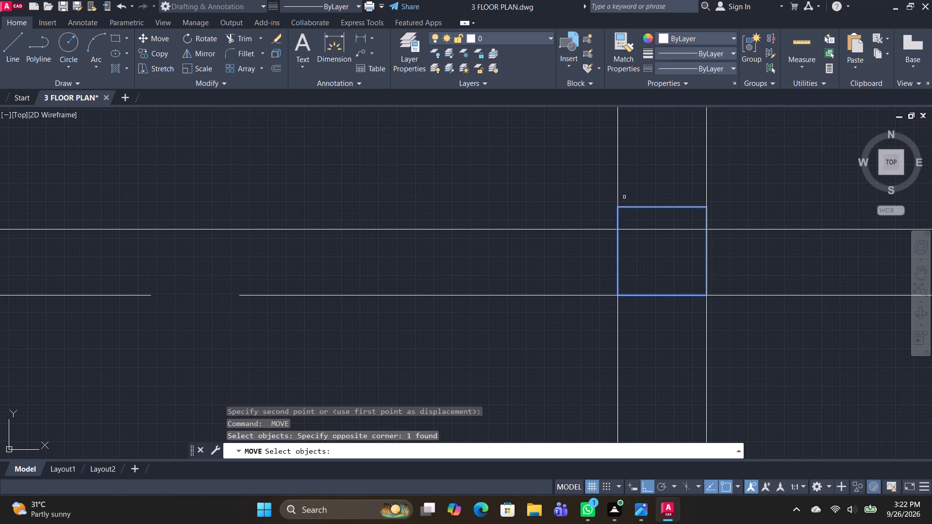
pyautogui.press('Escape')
# Move the top wall's right intermediate column down so its upper-left corner sits on the wall's outer line.
pyautogui.click(637, 218)
pyautogui.click(637, 203)
pyautogui.press('space')
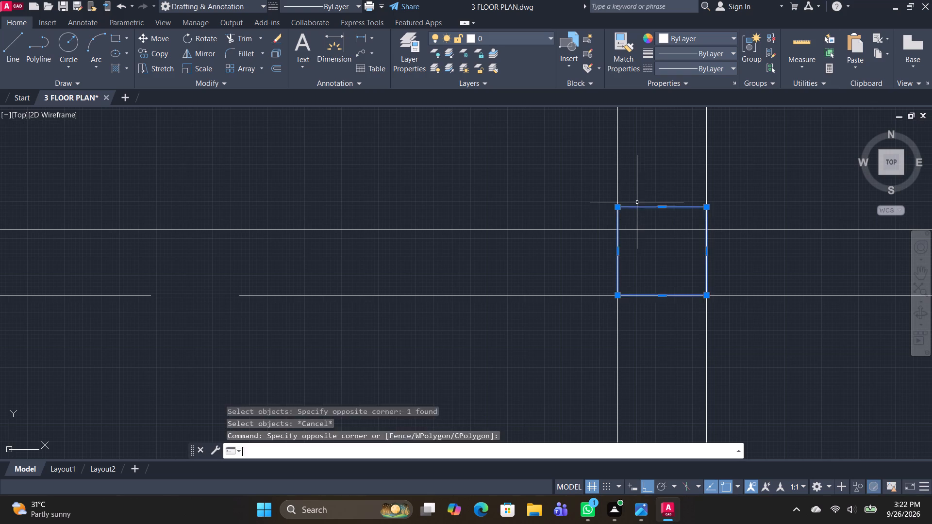
pyautogui.click(618, 206)
pyautogui.click(616, 231)
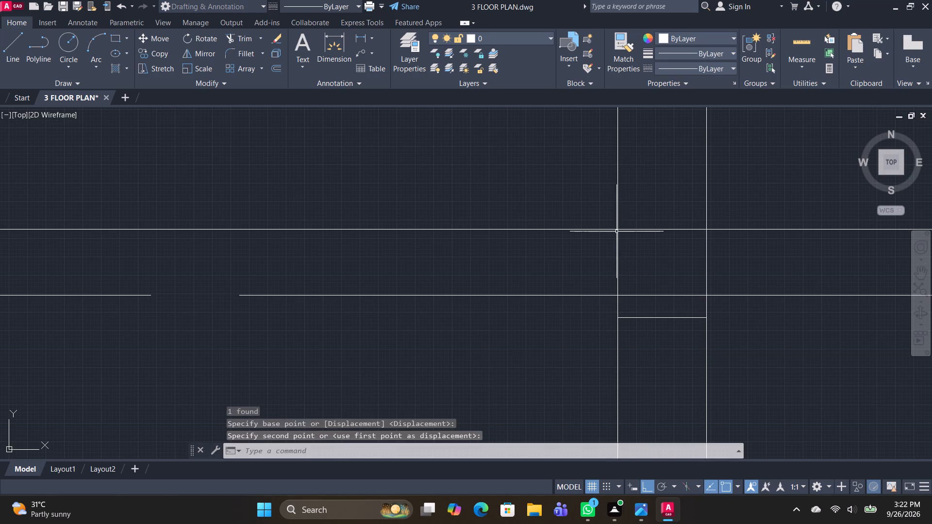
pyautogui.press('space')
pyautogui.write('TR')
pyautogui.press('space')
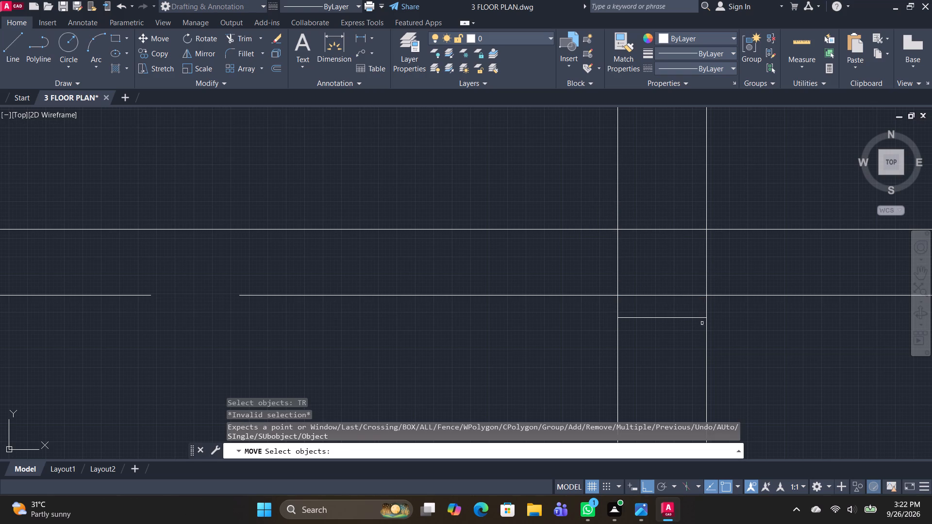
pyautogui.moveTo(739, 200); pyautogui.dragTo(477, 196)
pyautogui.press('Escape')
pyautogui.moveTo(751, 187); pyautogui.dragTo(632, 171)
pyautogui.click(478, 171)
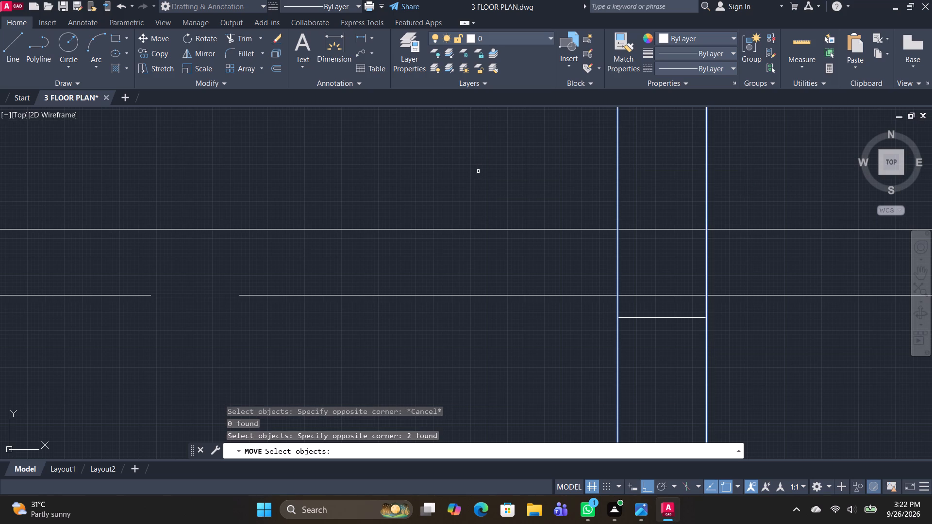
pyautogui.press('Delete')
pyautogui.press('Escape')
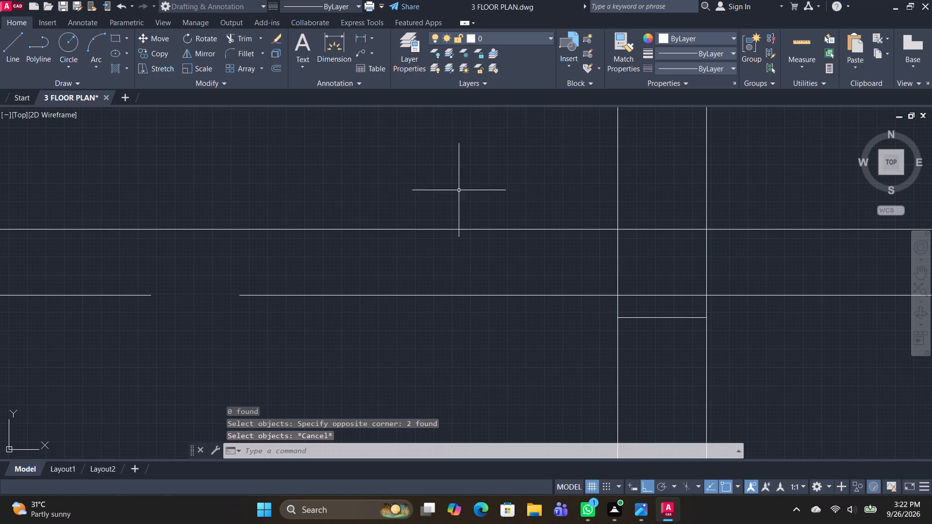
# Erase the two vertical construction lines beside the top wall's right intermediate column.
pyautogui.click(714, 189)
pyautogui.click(372, 176)
pyautogui.press('Delete')
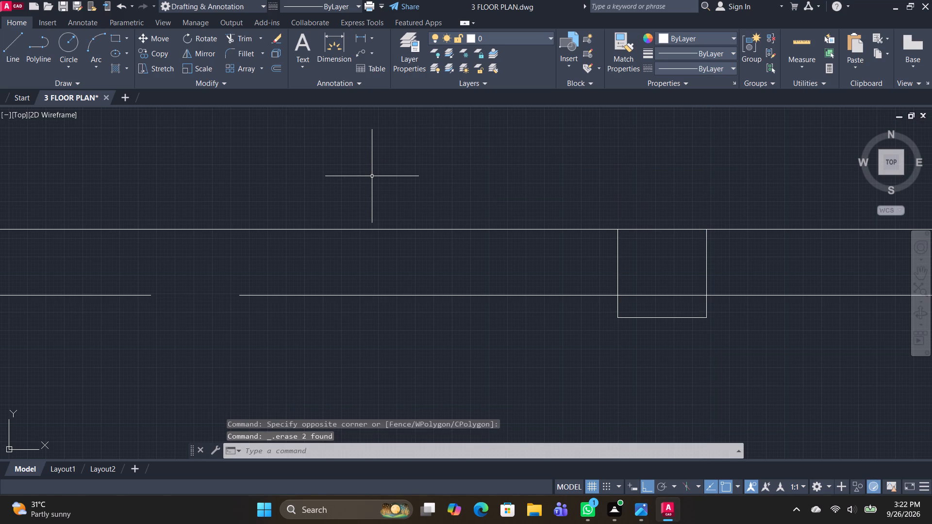
# Close the gap in the top wall's inner line at the old column position and trim the line inside the relocated column.
pyautogui.scroll(-2, 522, 298)
pyautogui.moveTo(506, 282); pyautogui.dragTo(505, 219, button='middle')
pyautogui.scroll(-1, 531, 257)
pyautogui.press('t')
pyautogui.press('r')
pyautogui.press('space')
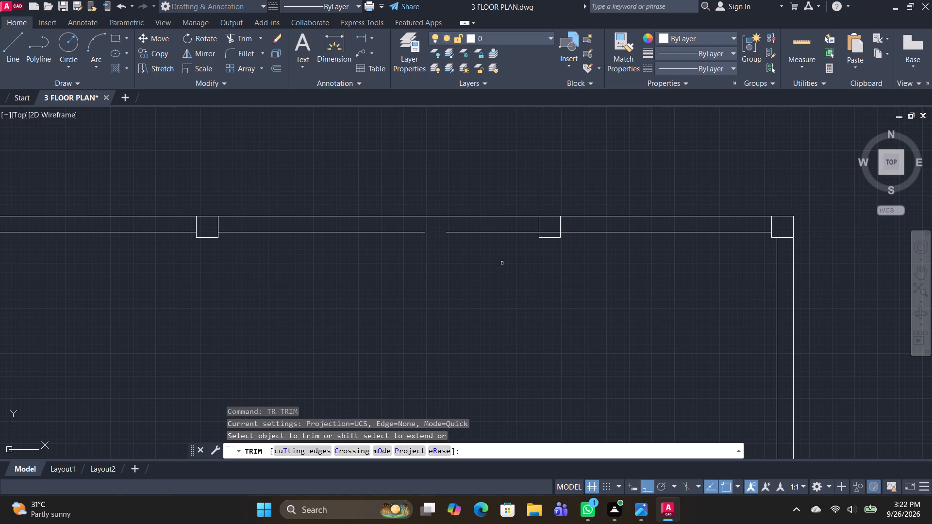
pyautogui.keyDown('shift'); pyautogui.click(456, 232); pyautogui.keyUp('shift')
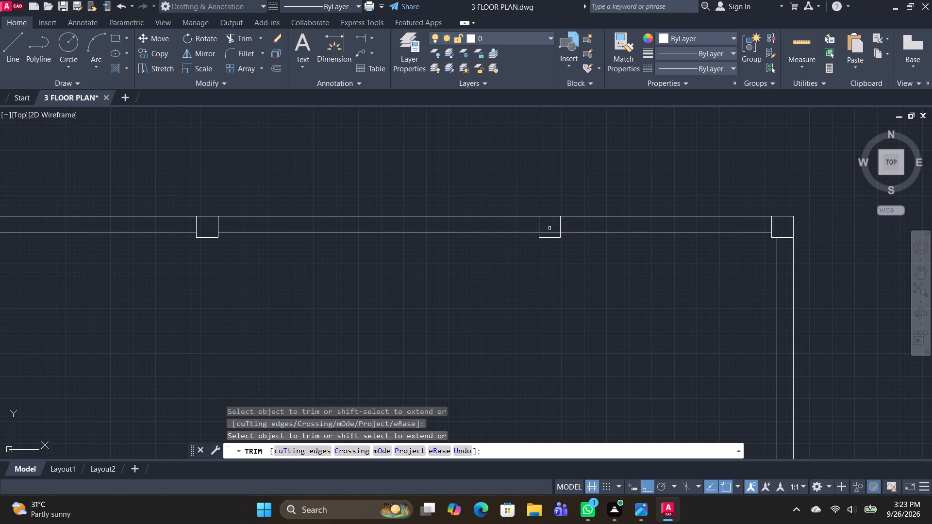
pyautogui.click(549, 232)
pyautogui.click(548, 233)
pyautogui.scroll(-2, 548, 276)
pyautogui.moveTo(554, 305); pyautogui.dragTo(532, 239, button='middle')
pyautogui.scroll(-1, 531, 266)
pyautogui.moveTo(526, 329); pyautogui.dragTo(518, 292, button='middle')
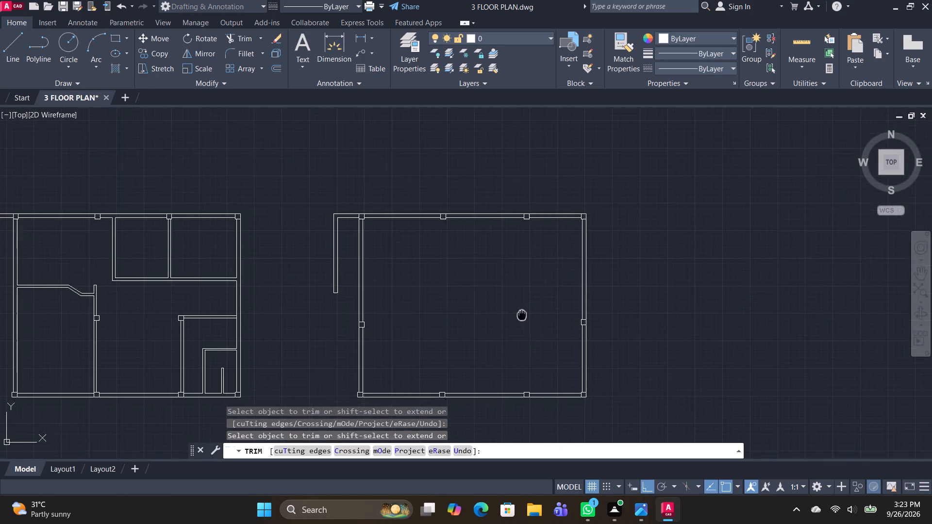
pyautogui.moveTo(518, 292); pyautogui.dragTo(502, 255, button='middle')
pyautogui.scroll(1, 506, 305)
pyautogui.scroll(-1, 506, 305)
pyautogui.press('space')
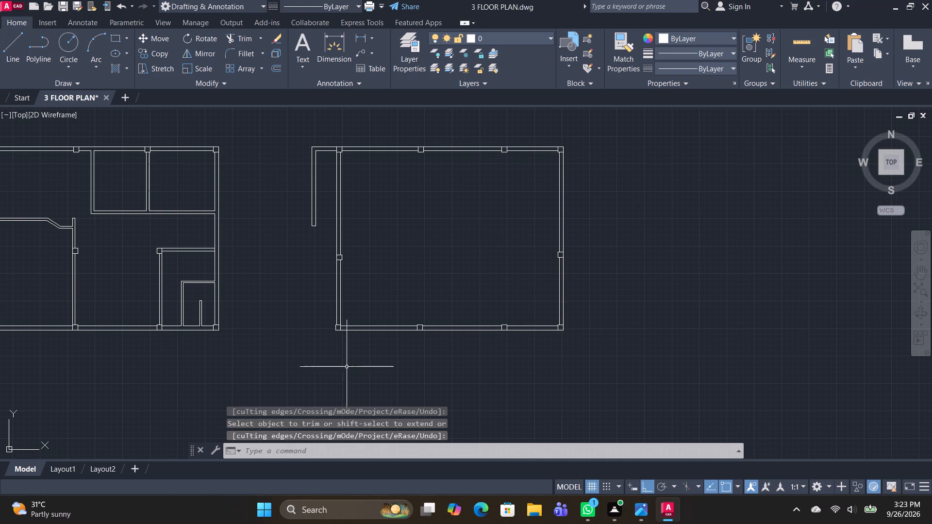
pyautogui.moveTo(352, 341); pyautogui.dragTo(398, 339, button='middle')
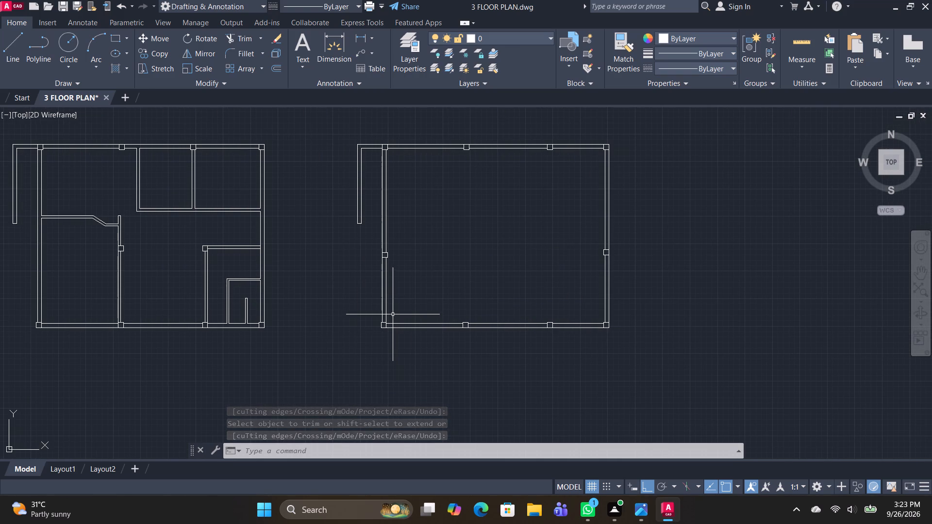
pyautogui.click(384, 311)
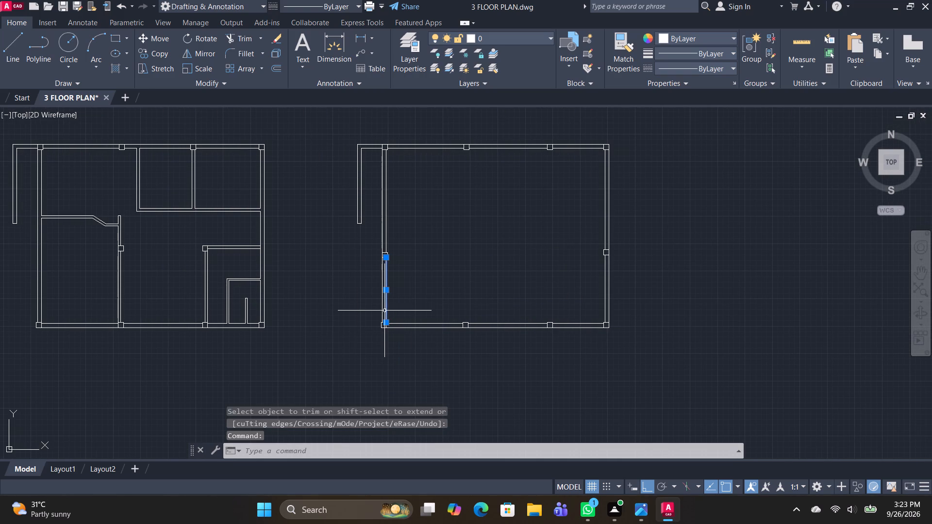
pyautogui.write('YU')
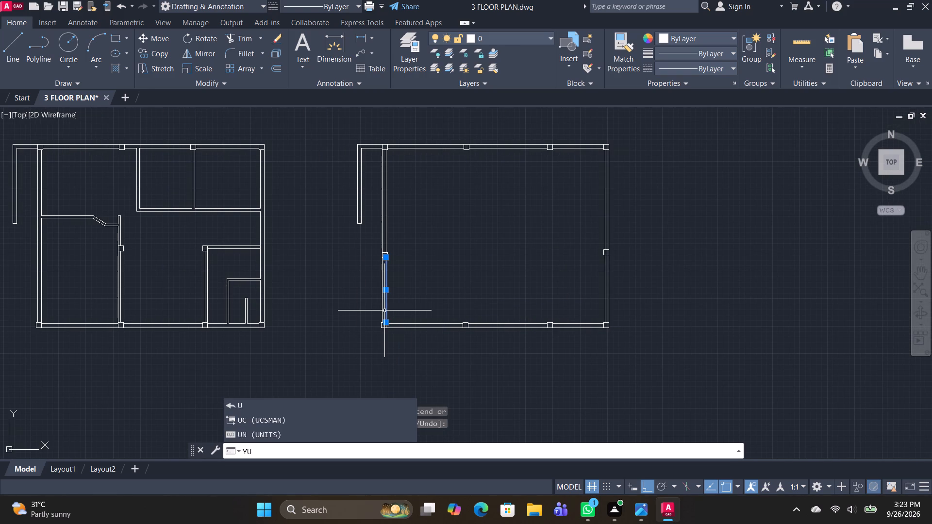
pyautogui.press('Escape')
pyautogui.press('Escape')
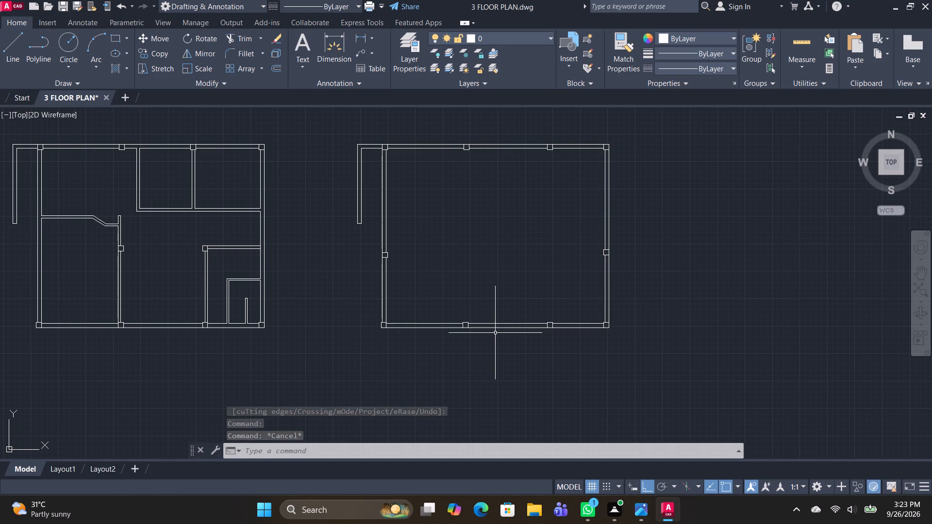
# Draw a short horizontal line inward from the right wall's inner line, a little above the right plan's lower-right corner column.
pyautogui.moveTo(495, 333); pyautogui.dragTo(485, 327, button='middle')
pyautogui.scroll(1, 539, 297)
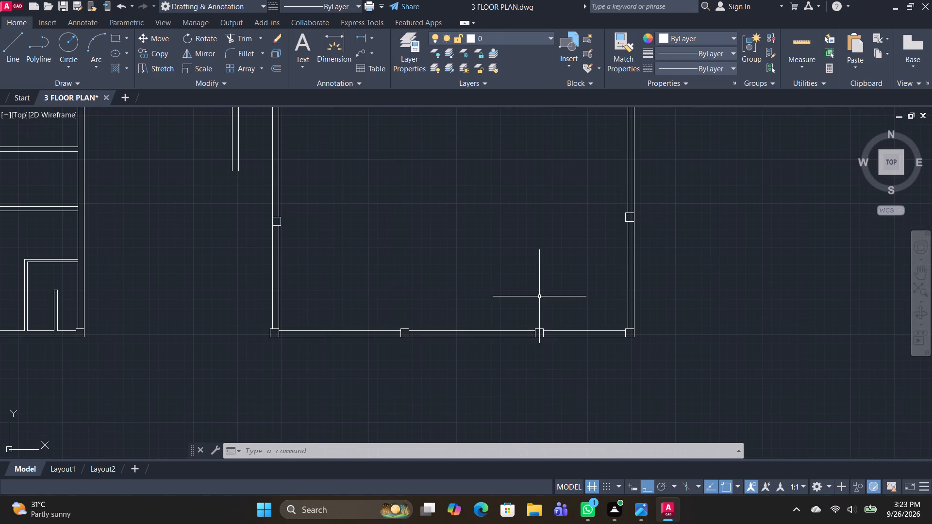
pyautogui.write('L')
pyautogui.press('space')
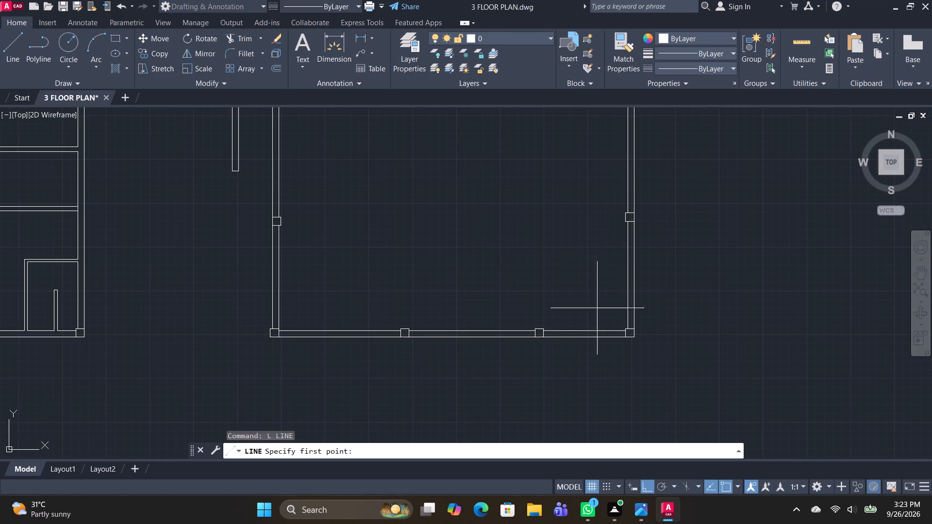
pyautogui.scroll(1, 625, 305)
pyautogui.click(626, 288)
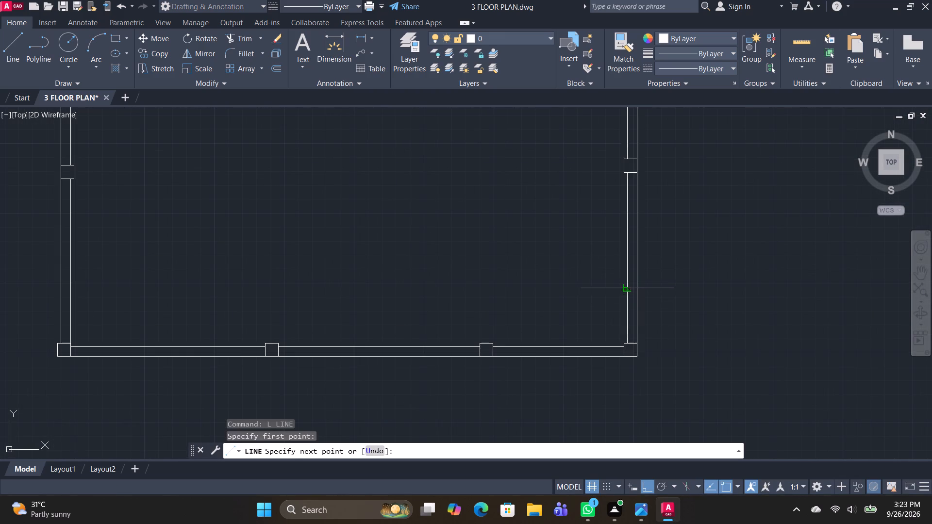
pyautogui.click(530, 298)
pyautogui.press('space')
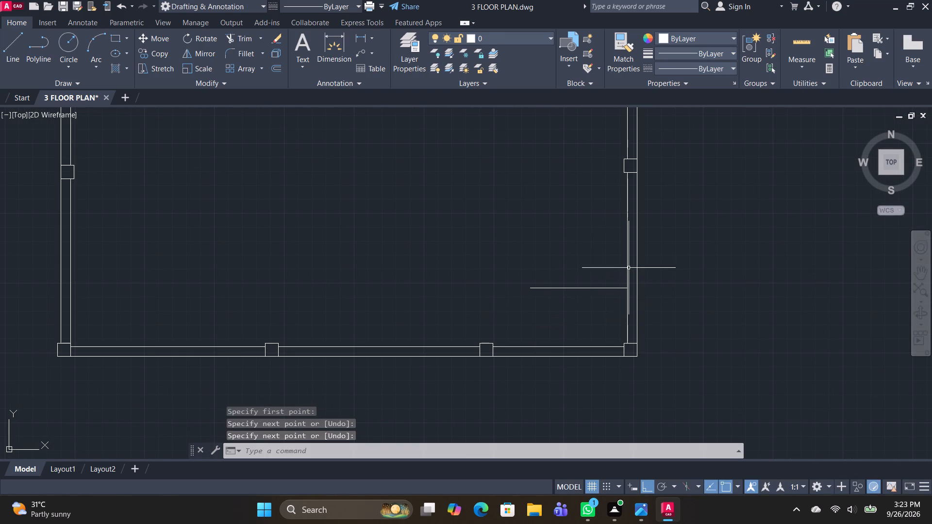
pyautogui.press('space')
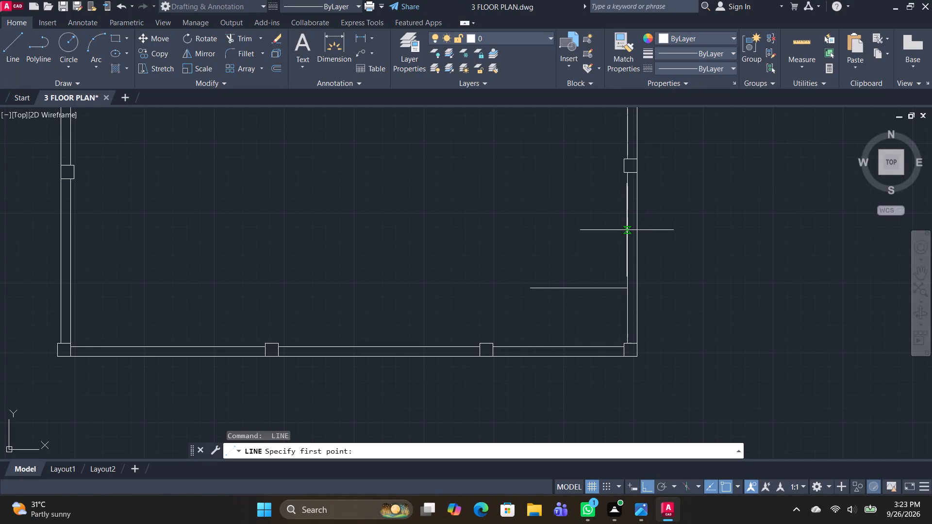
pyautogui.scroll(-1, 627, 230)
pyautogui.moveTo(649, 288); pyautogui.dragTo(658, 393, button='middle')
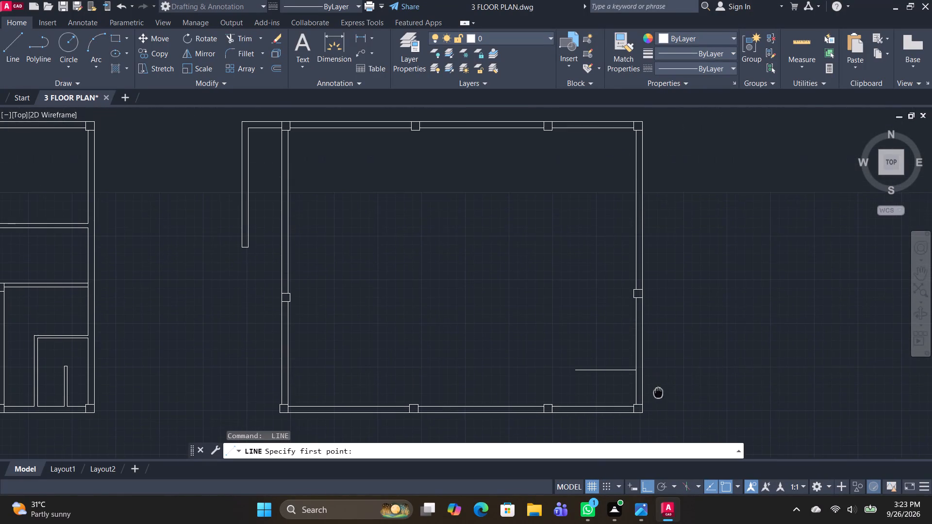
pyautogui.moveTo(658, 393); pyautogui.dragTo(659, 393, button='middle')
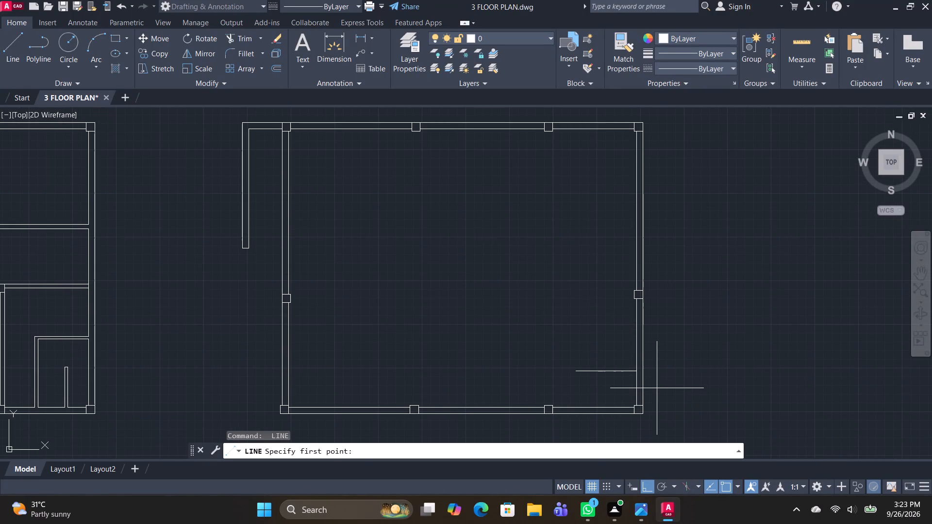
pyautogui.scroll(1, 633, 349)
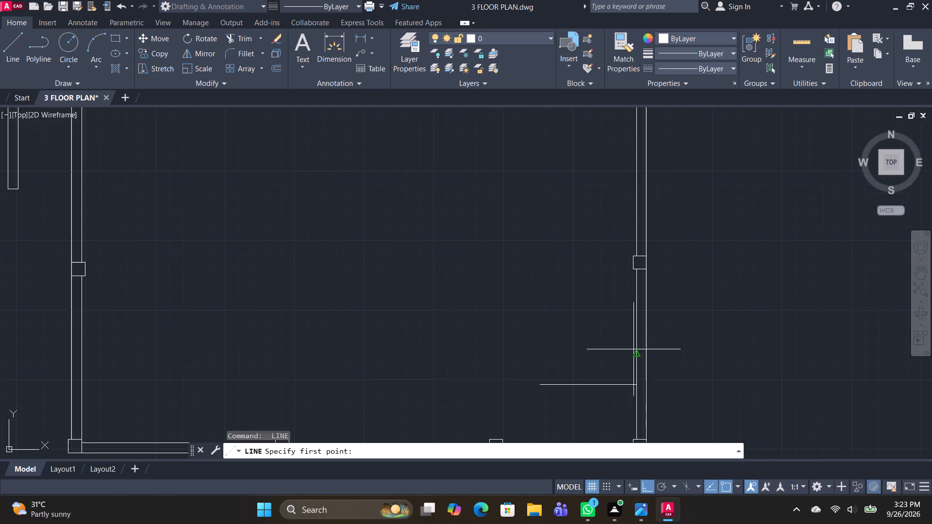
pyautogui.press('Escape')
# Move the short horizontal line up the right wall to about midway between the wall's middle column and the corner column.
pyautogui.click(623, 388)
pyautogui.click(591, 365)
pyautogui.write('M')
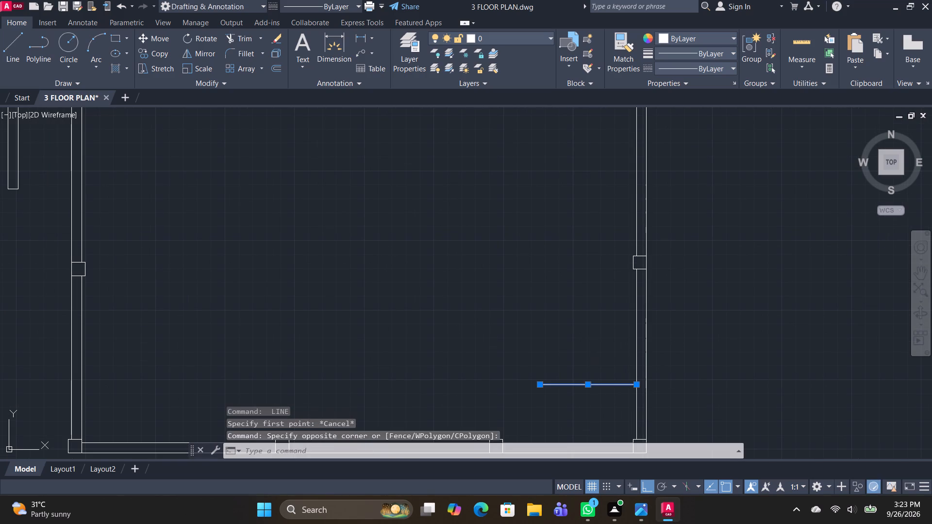
pyautogui.press('space')
pyautogui.scroll(1, 647, 393)
pyautogui.click(629, 376)
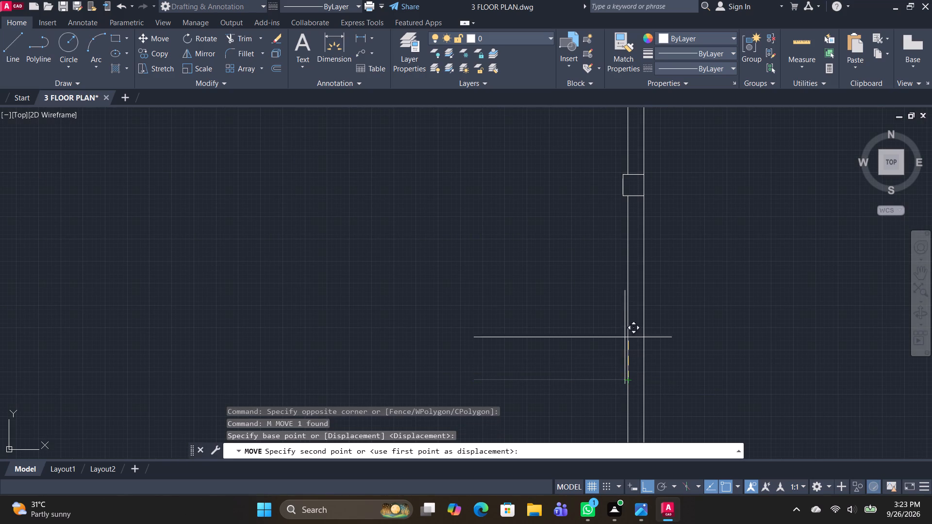
pyautogui.click(629, 320)
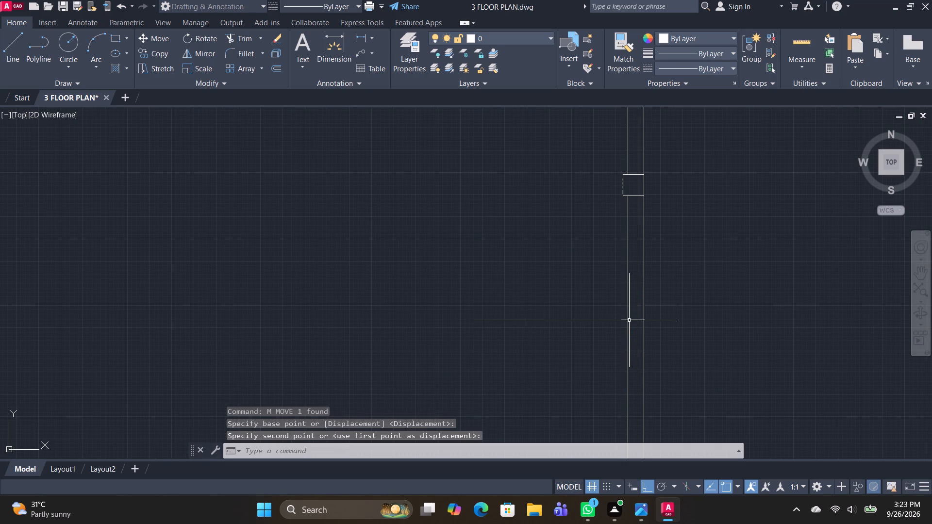
# Move the short horizontal line partway back down along the right wall's inner line, towards the corner column.
pyautogui.scroll(-2, 596, 388)
pyautogui.moveTo(596, 388); pyautogui.dragTo(580, 344, button='middle')
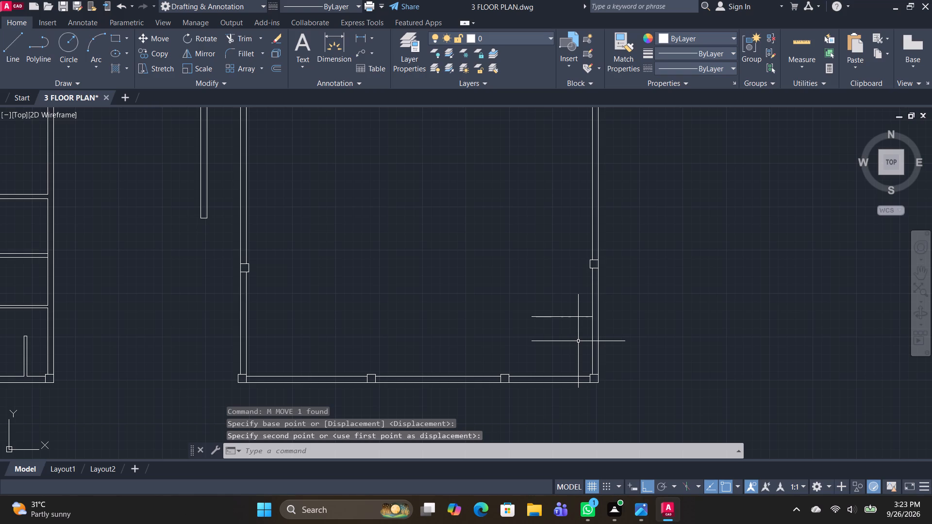
pyautogui.moveTo(582, 339); pyautogui.dragTo(580, 331)
pyautogui.click(569, 312)
pyautogui.write('M')
pyautogui.press('space')
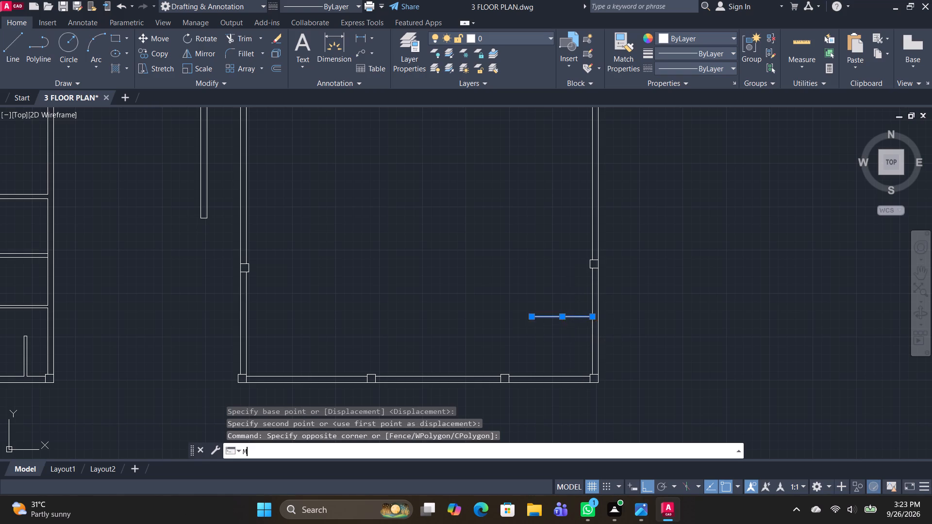
pyautogui.scroll(2, 597, 334)
pyautogui.click(581, 292)
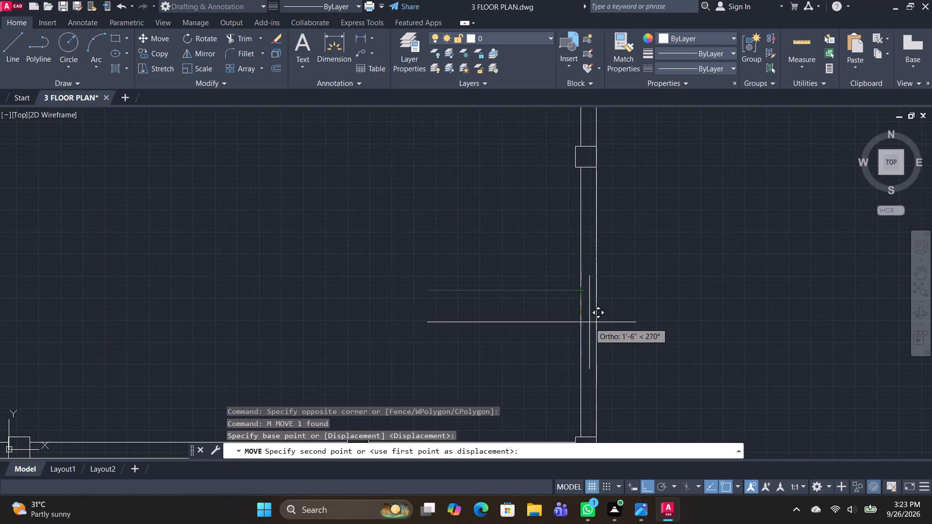
pyautogui.click(581, 334)
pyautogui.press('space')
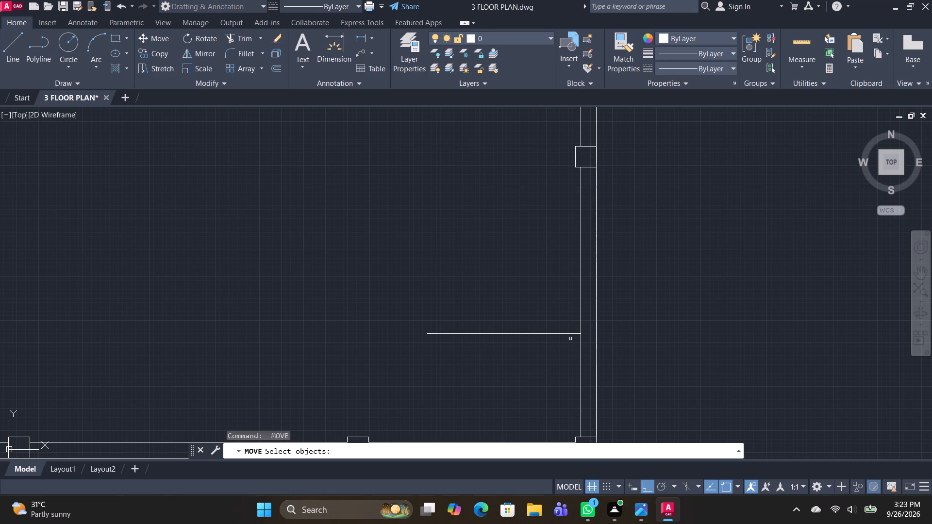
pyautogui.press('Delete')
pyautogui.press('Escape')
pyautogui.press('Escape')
# Copy the short horizontal line up the right wall's inner line twice, once just below the wall's middle column and once above it.
pyautogui.write('CO')
pyautogui.press('space')
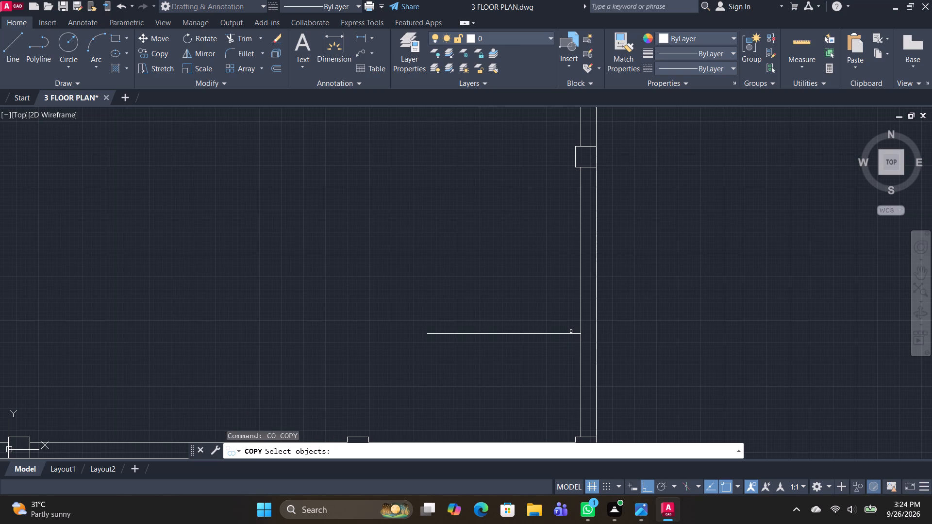
pyautogui.click(570, 332)
pyautogui.press('space')
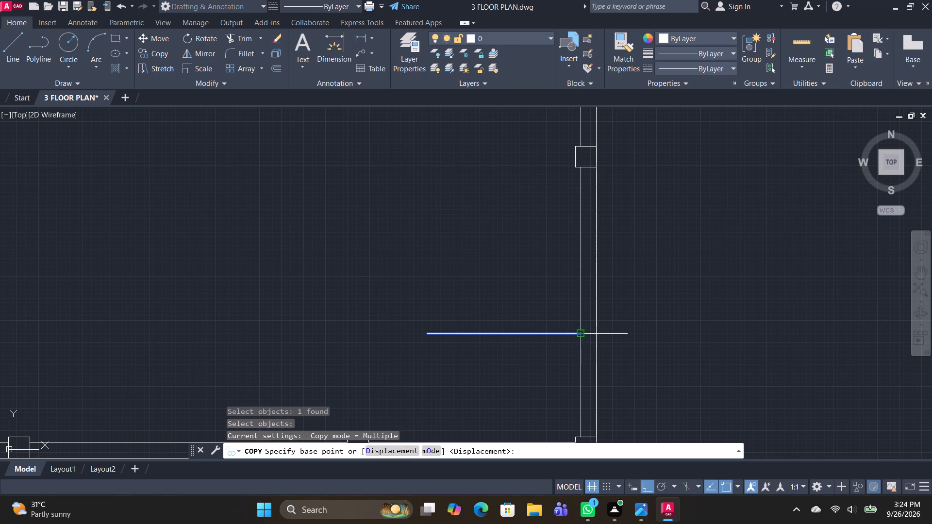
pyautogui.click(582, 335)
pyautogui.click(579, 207)
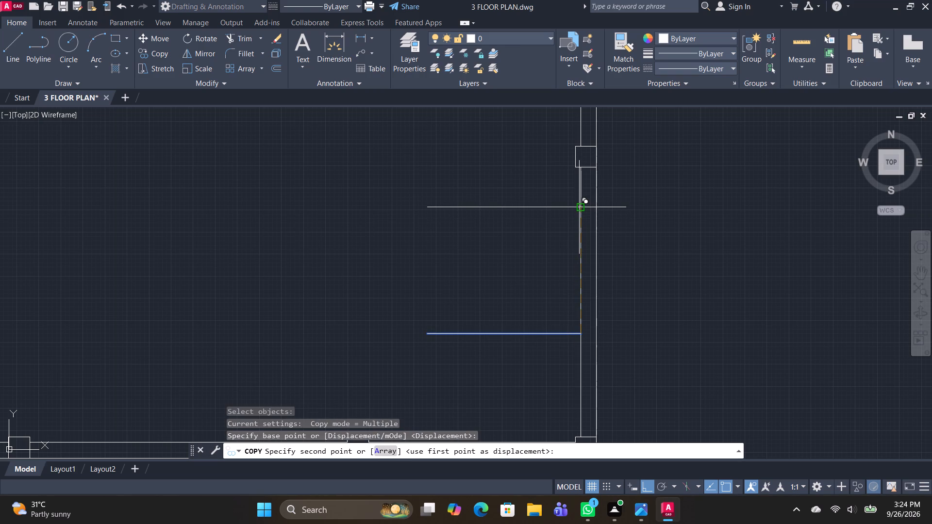
pyautogui.moveTo(579, 220); pyautogui.dragTo(600, 355, button='middle')
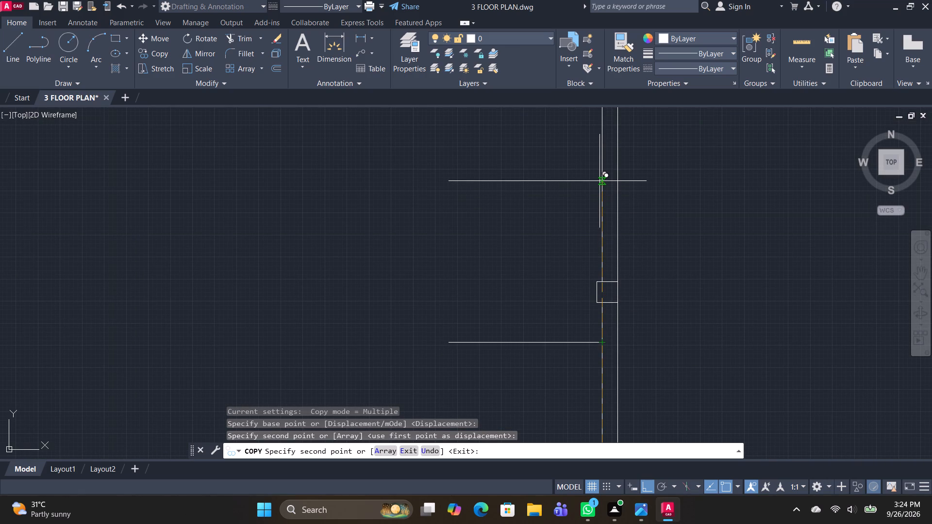
pyautogui.click(599, 178)
pyautogui.press('Escape')
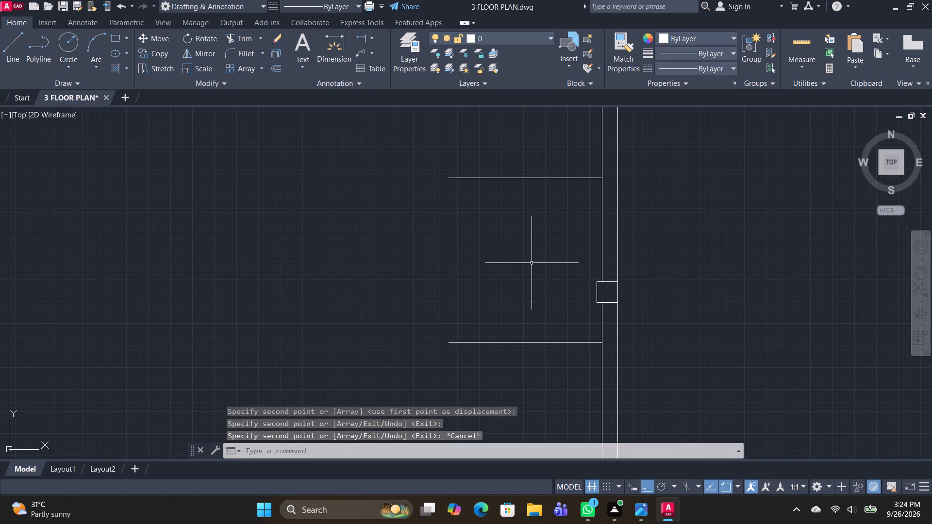
# Offset the three short horizontal lines by 4" into wall pairs: the lowest downward, the middle one upward, and the top one downward.
pyautogui.moveTo(532, 264); pyautogui.dragTo(534, 203, button='middle')
pyautogui.scroll(-1, 549, 274)
pyautogui.moveTo(549, 274); pyautogui.dragTo(583, 278, button='middle')
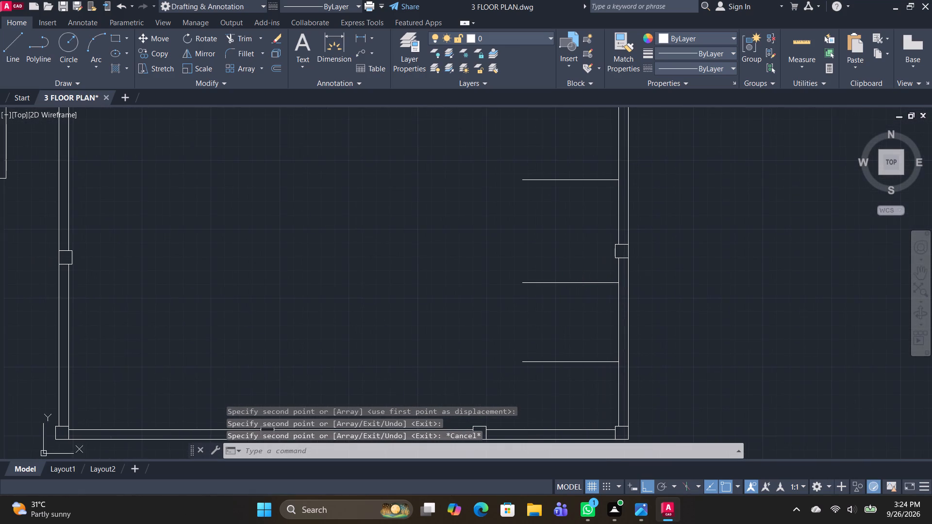
pyautogui.write('O')
pyautogui.press('space')
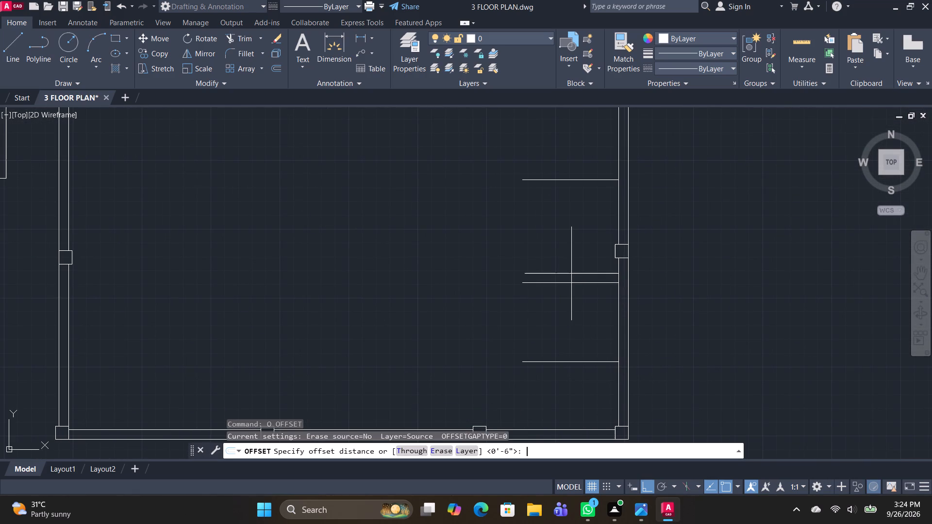
pyautogui.write('4"')
pyautogui.press('Return')
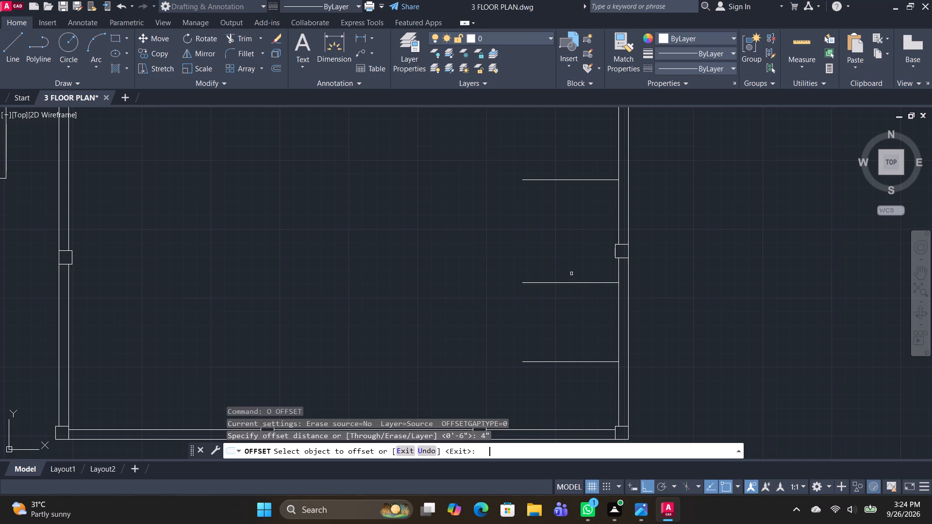
pyautogui.click(565, 361)
pyautogui.click(567, 357)
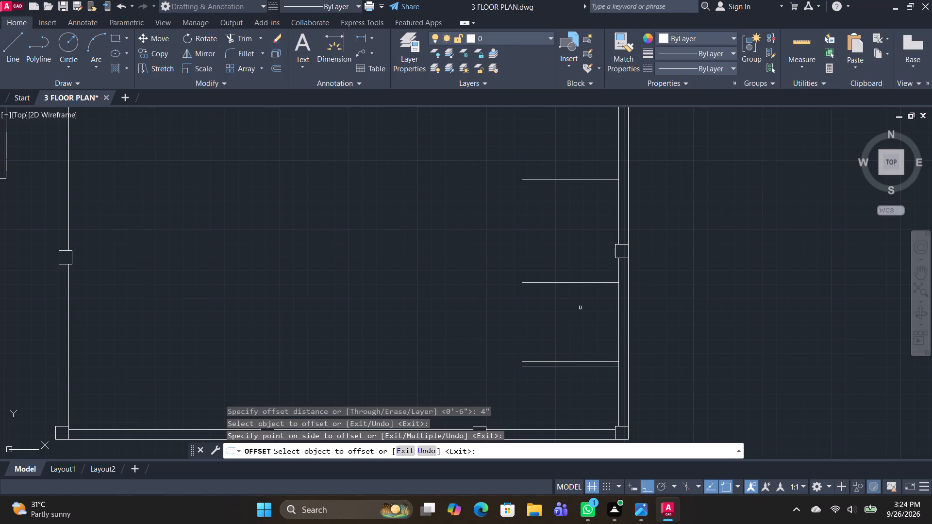
pyautogui.click(585, 282)
pyautogui.click(587, 271)
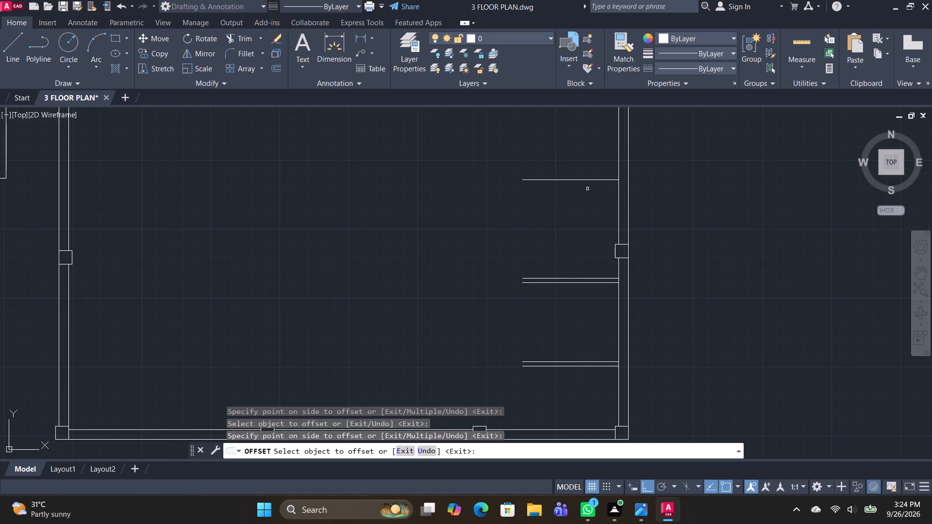
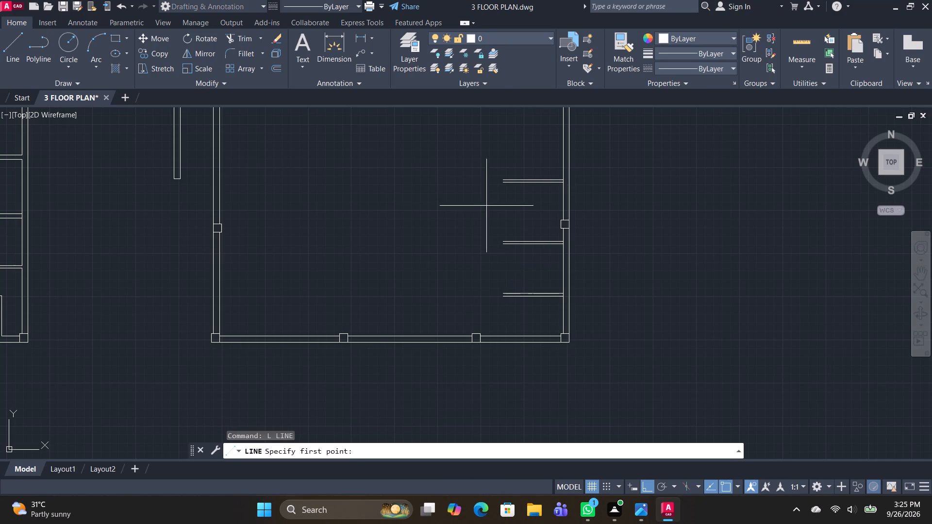
# Draw a vertical line from the topmost partition's free end down to the inner face of the south wall.
pyautogui.scroll(1, 499, 304)
pyautogui.moveTo(484, 164); pyautogui.dragTo(498, 240, button='middle')
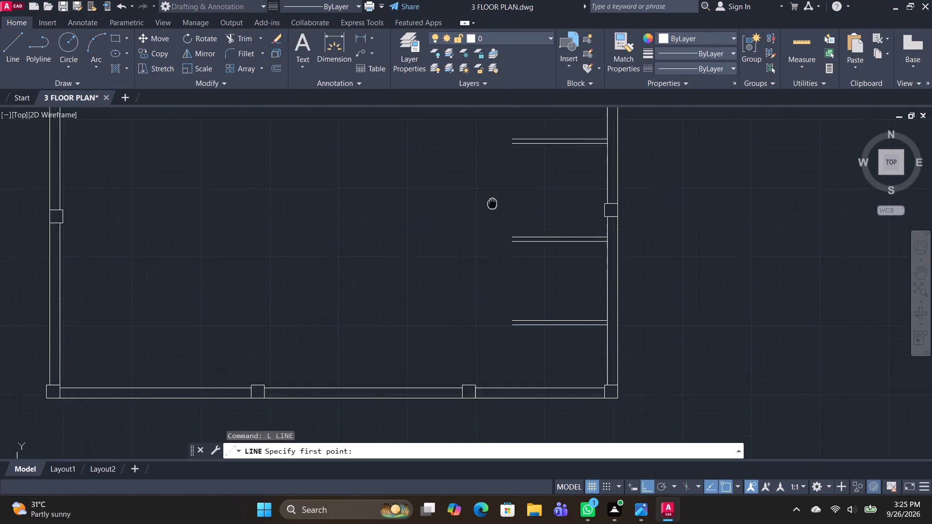
pyautogui.moveTo(498, 240); pyautogui.dragTo(500, 259, button='middle')
pyautogui.scroll(1, 515, 203)
pyautogui.click(522, 202)
pyautogui.moveTo(560, 392); pyautogui.dragTo(543, 184, button='middle')
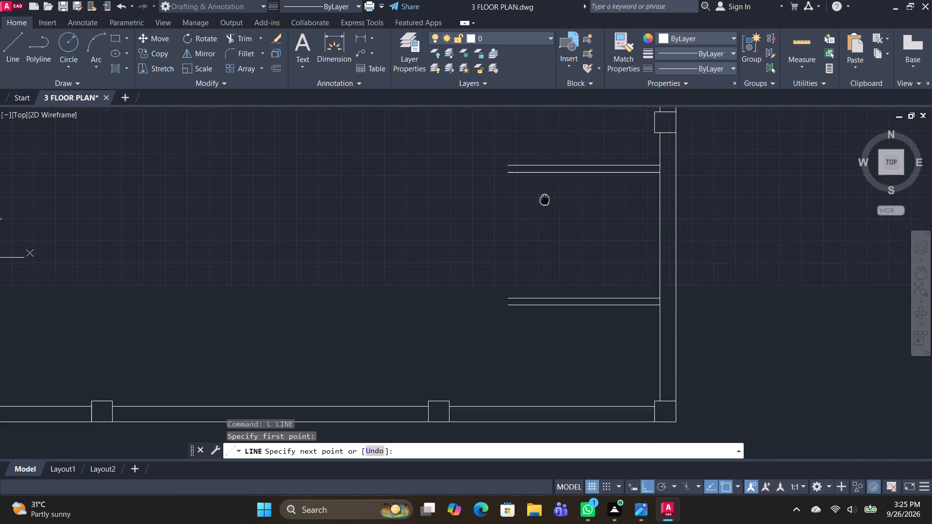
pyautogui.moveTo(543, 184); pyautogui.dragTo(542, 176, button='middle')
pyautogui.click(508, 382)
pyautogui.press('space')
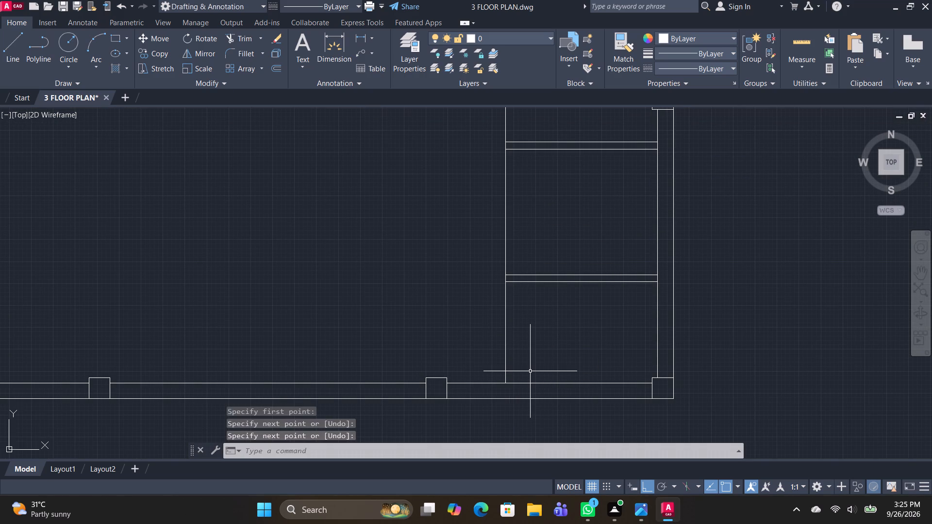
# Offset the new vertical line 4" to the west, away from the three small rooms, to form a double-line wall.
pyautogui.press('o')
pyautogui.write('F')
pyautogui.press('space')
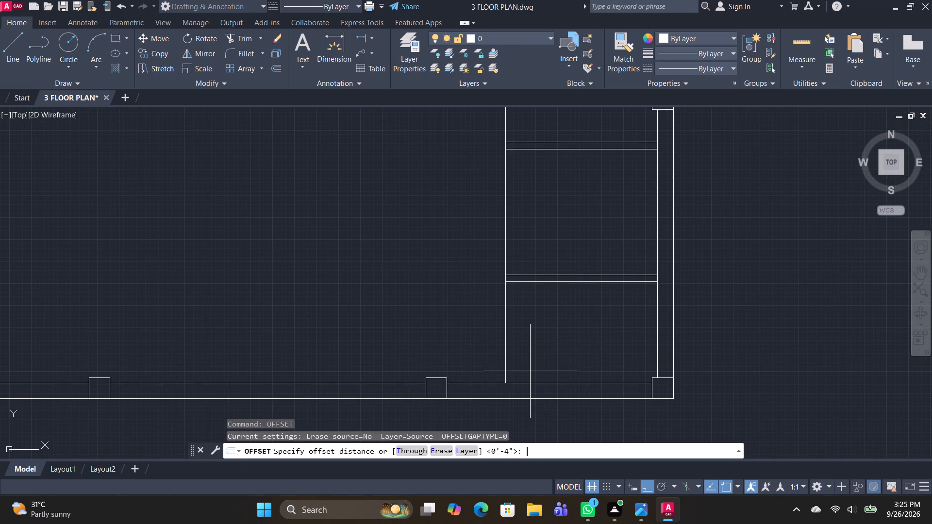
pyautogui.press('Return')
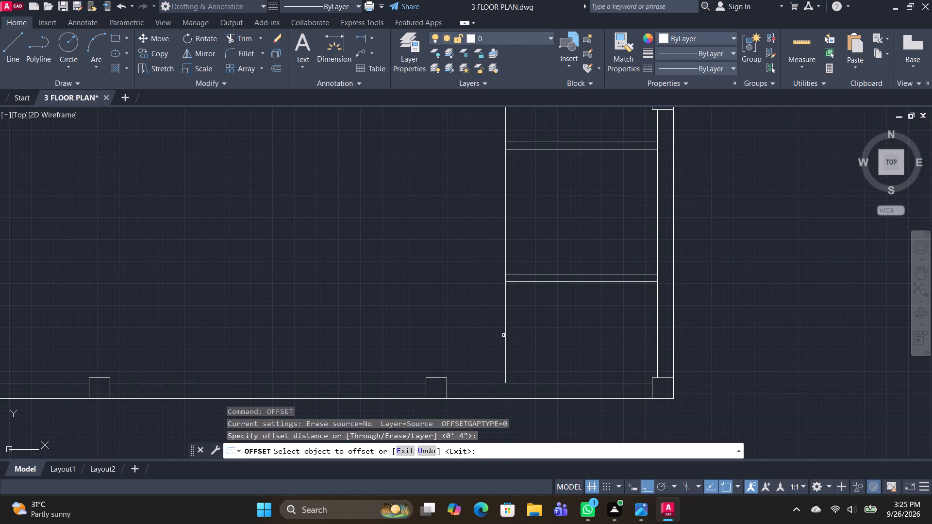
pyautogui.click(506, 335)
pyautogui.click(476, 343)
pyautogui.press('space')
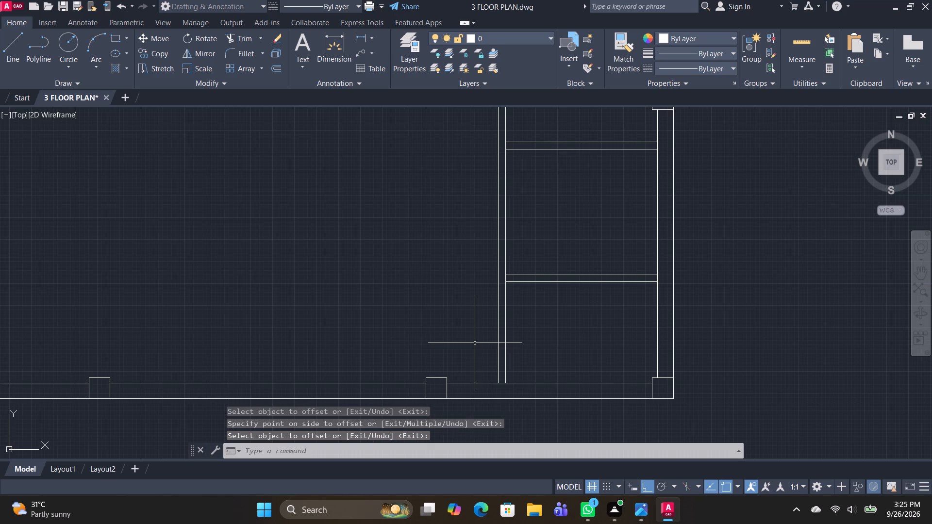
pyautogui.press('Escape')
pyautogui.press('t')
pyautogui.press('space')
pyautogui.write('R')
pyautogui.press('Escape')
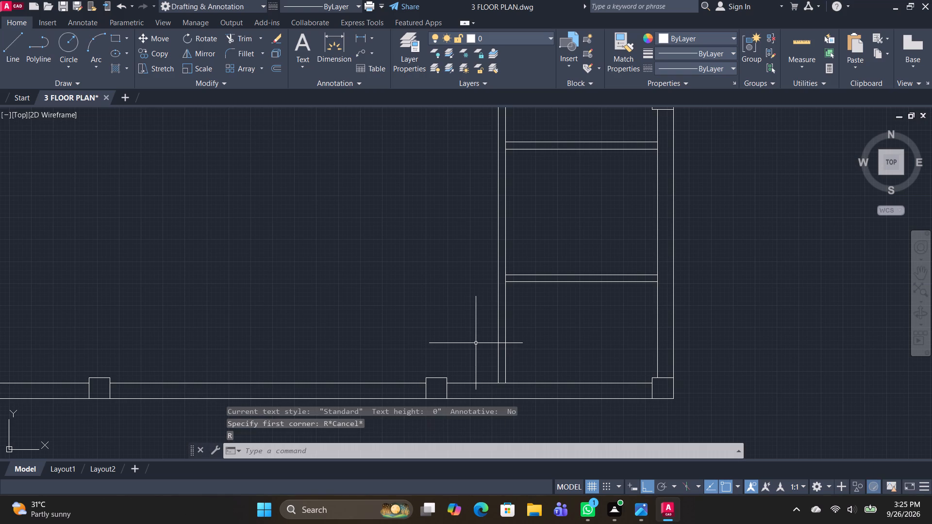
# Trim the wall lines crossing both ends of the lowest partition to open its junctions.
pyautogui.write('TR')
pyautogui.press('space')
pyautogui.scroll(2, 511, 287)
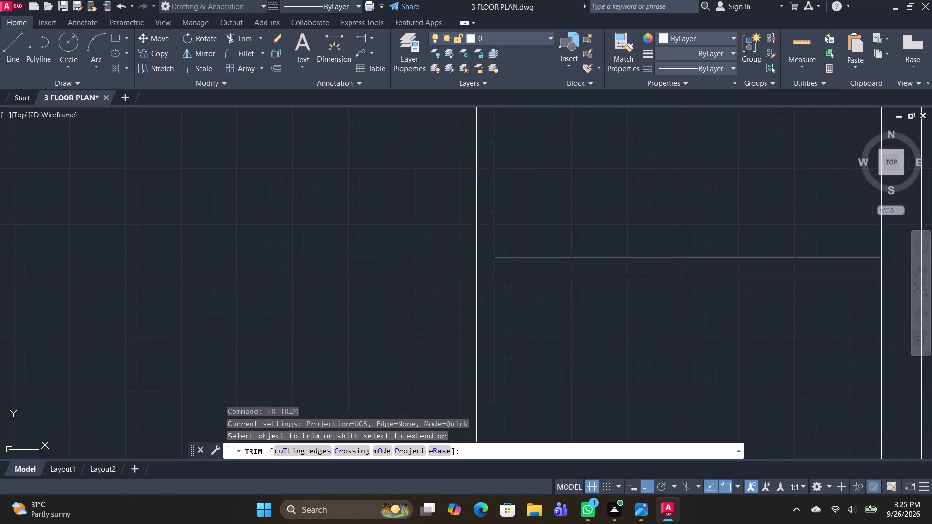
pyautogui.scroll(1, 511, 287)
pyautogui.moveTo(474, 255); pyautogui.dragTo(514, 255)
pyautogui.scroll(-3, 545, 244)
pyautogui.scroll(2, 674, 252)
pyautogui.moveTo(667, 241); pyautogui.dragTo(706, 243)
pyautogui.scroll(-3, 509, 149)
# Trim the wall lines crossing both ends of the middle partition to open its junctions.
pyautogui.moveTo(508, 149); pyautogui.dragTo(510, 160, button='middle')
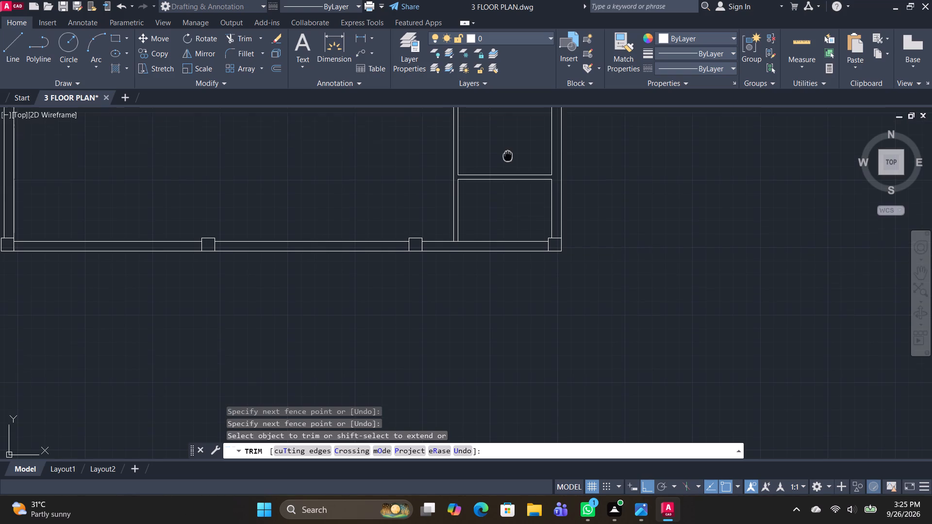
pyautogui.moveTo(510, 160); pyautogui.dragTo(532, 306, button='middle')
pyautogui.scroll(2, 499, 240)
pyautogui.moveTo(449, 256); pyautogui.dragTo(455, 254)
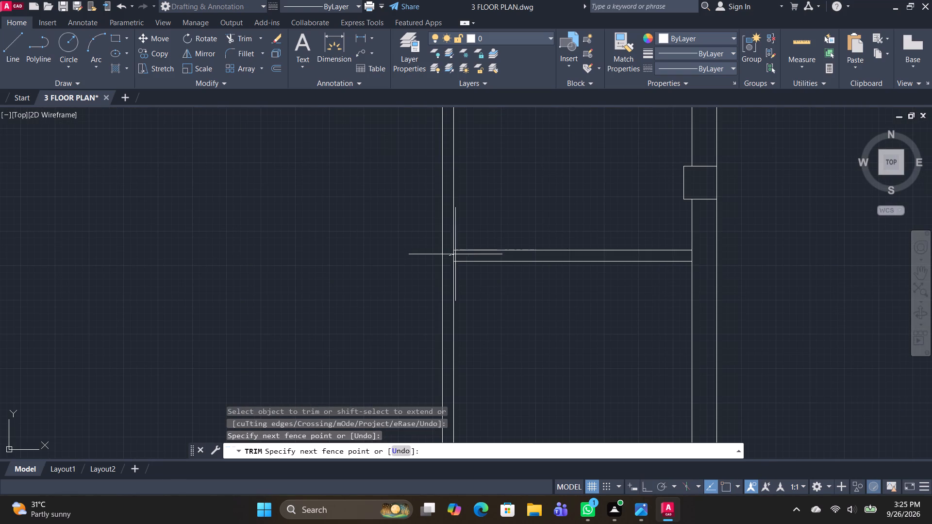
pyautogui.moveTo(455, 254); pyautogui.dragTo(463, 254)
pyautogui.scroll(1, 690, 256)
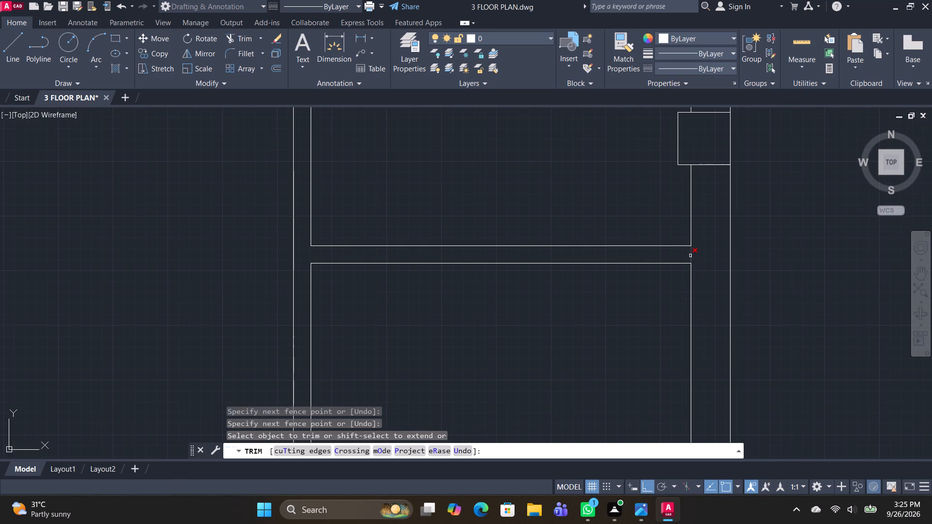
pyautogui.click(690, 256)
# Trim the excess line at the topmost partition's corner and the exterior wall's inner line across its east end.
pyautogui.moveTo(502, 171); pyautogui.dragTo(520, 294, button='middle')
pyautogui.scroll(-2, 464, 211)
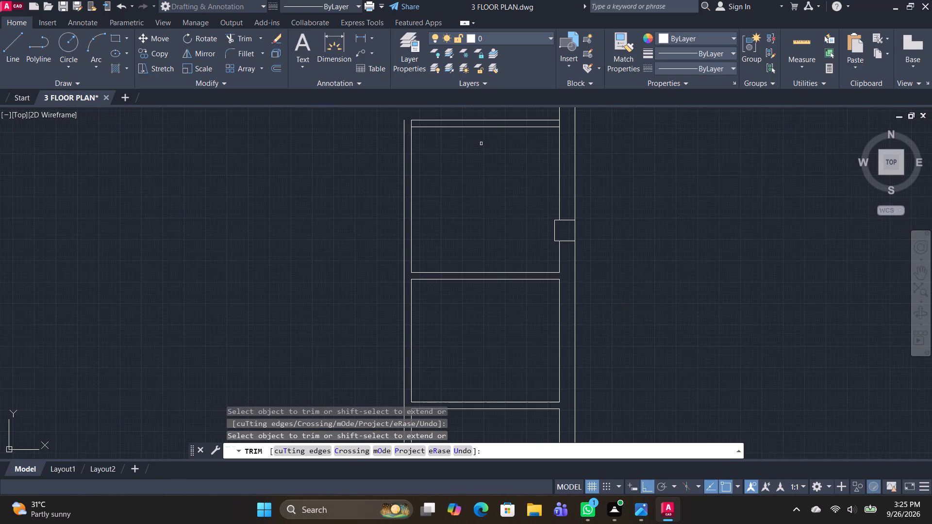
pyautogui.scroll(3, 413, 118)
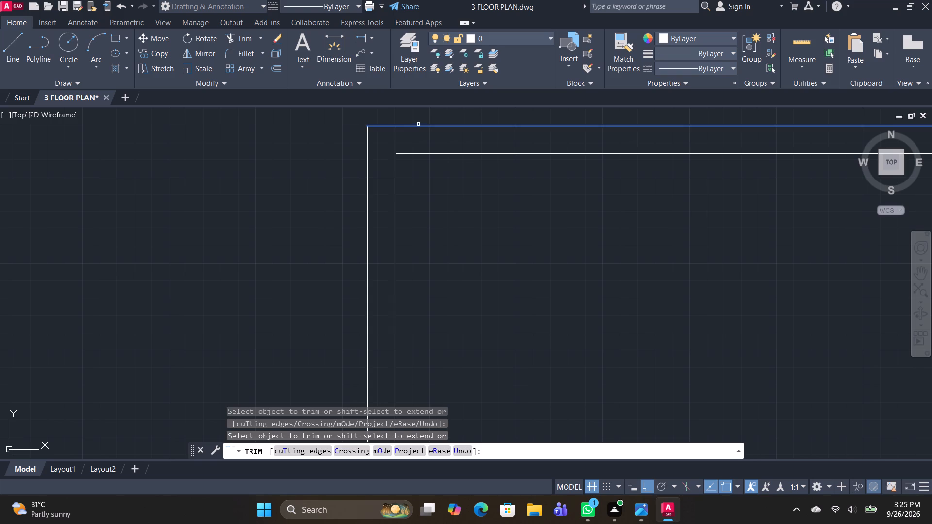
pyautogui.keyDown('shift'); pyautogui.click(417, 124); pyautogui.keyUp('shift')
pyautogui.moveTo(410, 141); pyautogui.dragTo(382, 146)
pyautogui.scroll(-2, 532, 158)
pyautogui.scroll(1, 709, 183)
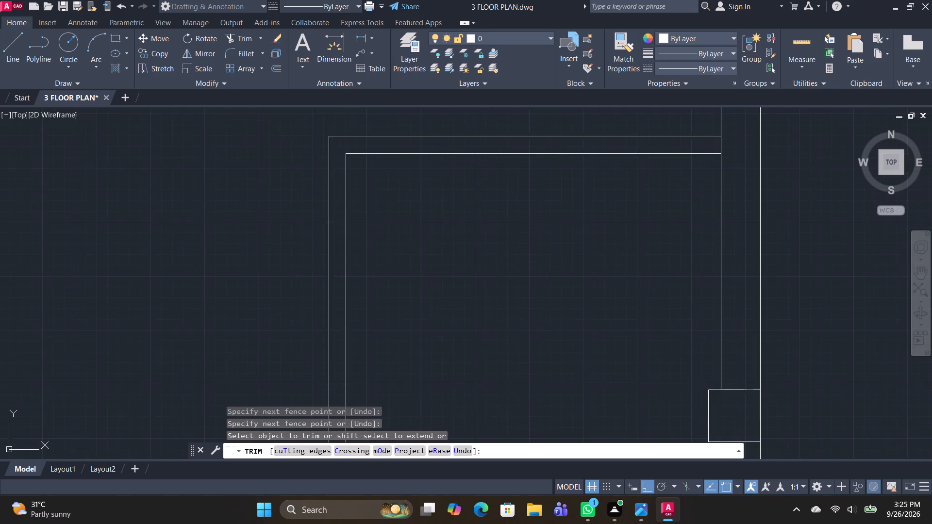
pyautogui.scroll(1, 709, 181)
pyautogui.moveTo(754, 127); pyautogui.dragTo(614, 127)
pyautogui.scroll(-3, 610, 240)
# Trim the south wall's inner line between the two faces of the new vertical wall.
pyautogui.moveTo(592, 327); pyautogui.dragTo(551, 202, button='middle')
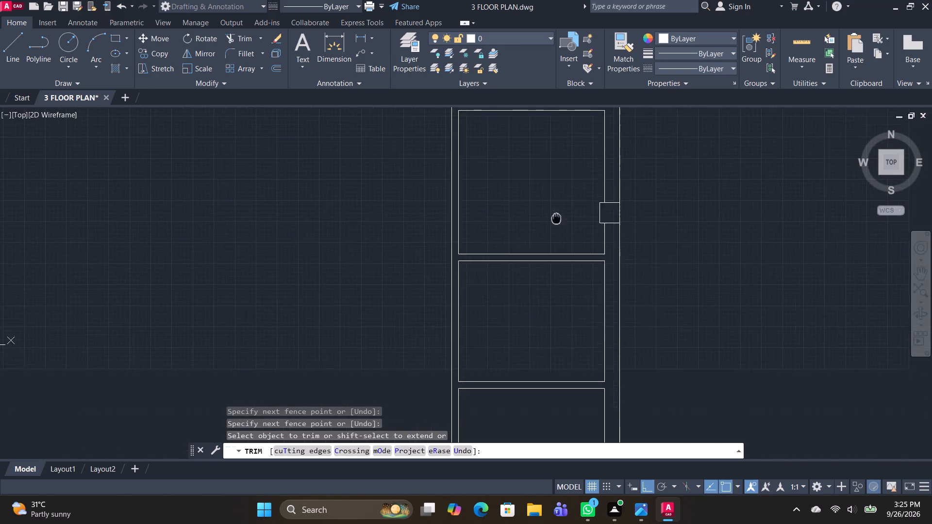
pyautogui.moveTo(551, 202); pyautogui.dragTo(543, 164, button='middle')
pyautogui.moveTo(546, 301); pyautogui.dragTo(551, 209, button='middle')
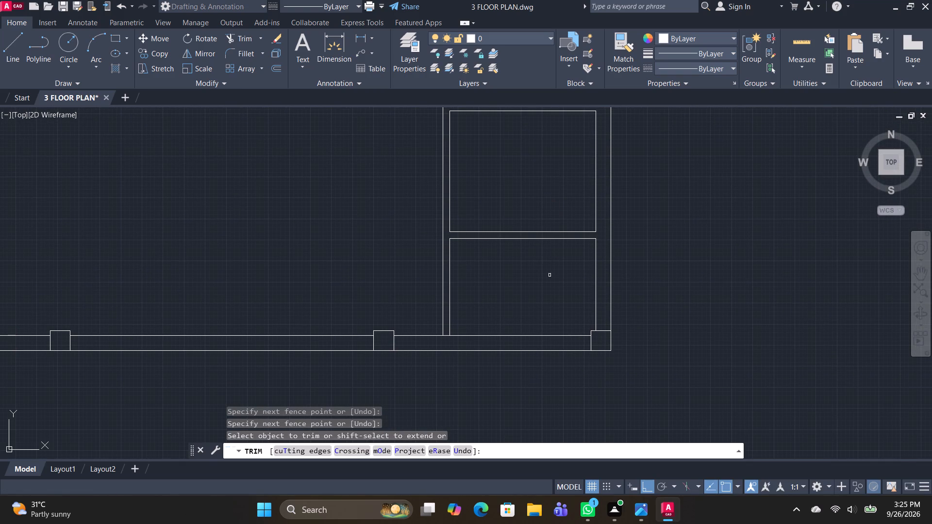
pyautogui.scroll(2, 424, 332)
pyautogui.moveTo(471, 347); pyautogui.dragTo(472, 314)
pyautogui.press('Escape')
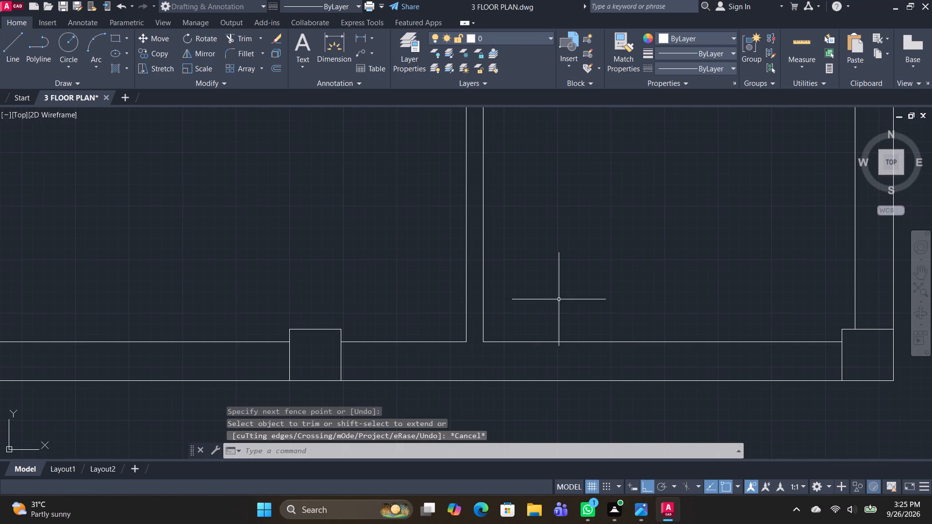
pyautogui.scroll(-1, 557, 294)
pyautogui.press('space')
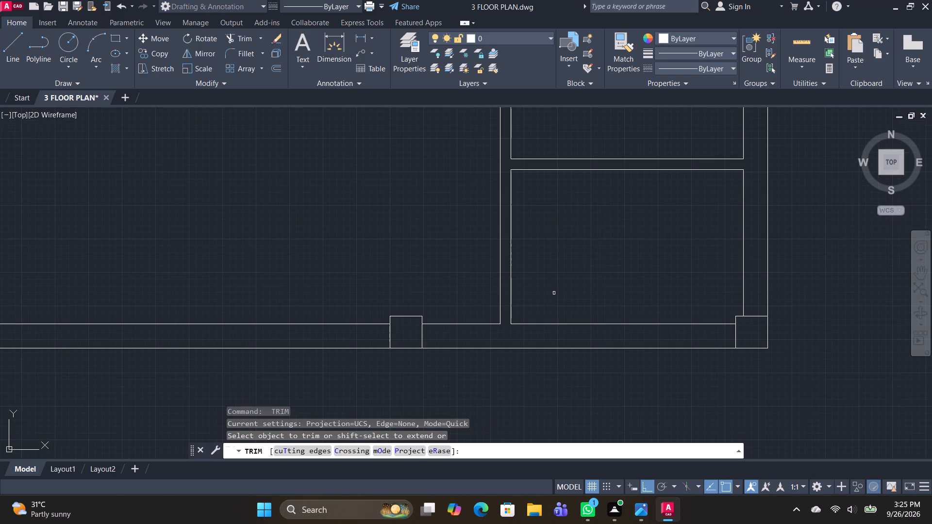
pyautogui.press('Escape')
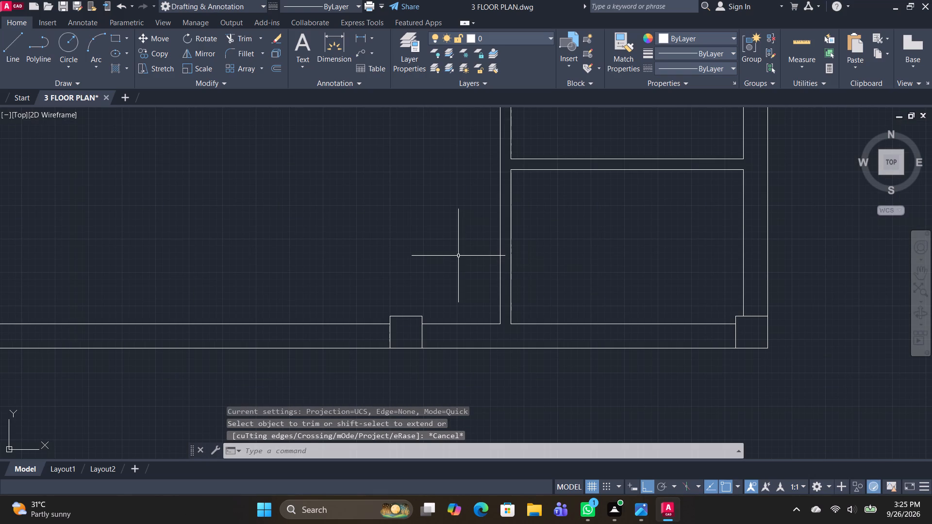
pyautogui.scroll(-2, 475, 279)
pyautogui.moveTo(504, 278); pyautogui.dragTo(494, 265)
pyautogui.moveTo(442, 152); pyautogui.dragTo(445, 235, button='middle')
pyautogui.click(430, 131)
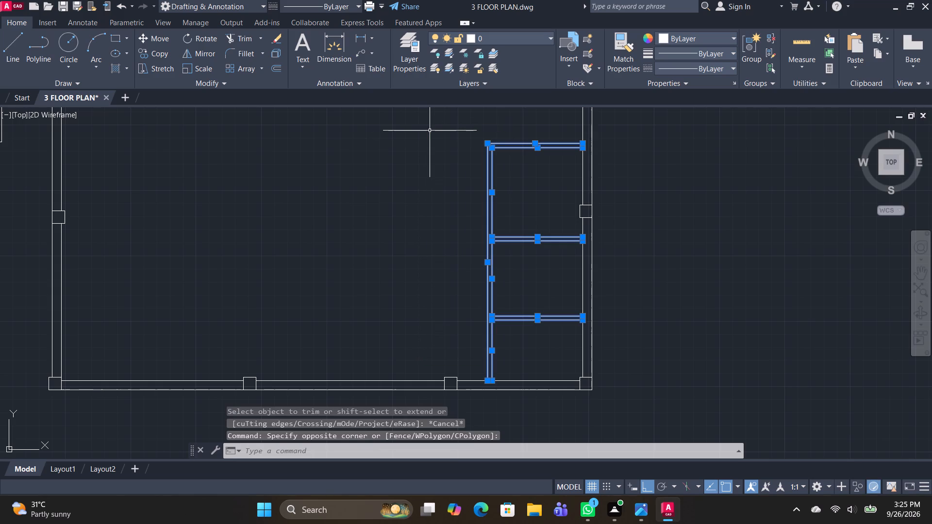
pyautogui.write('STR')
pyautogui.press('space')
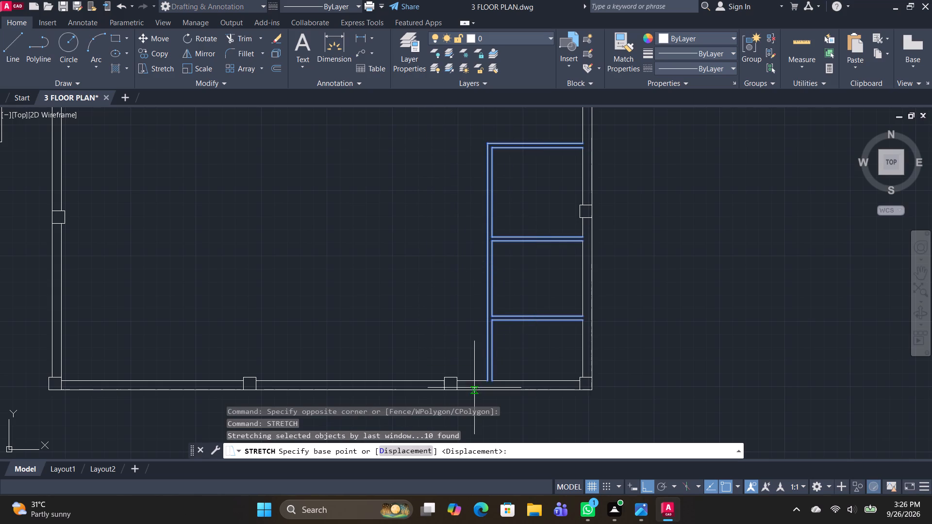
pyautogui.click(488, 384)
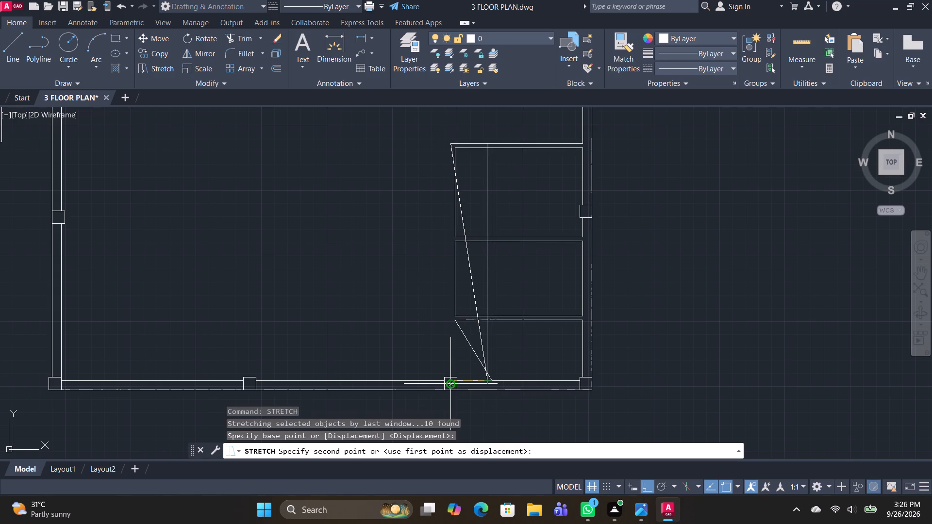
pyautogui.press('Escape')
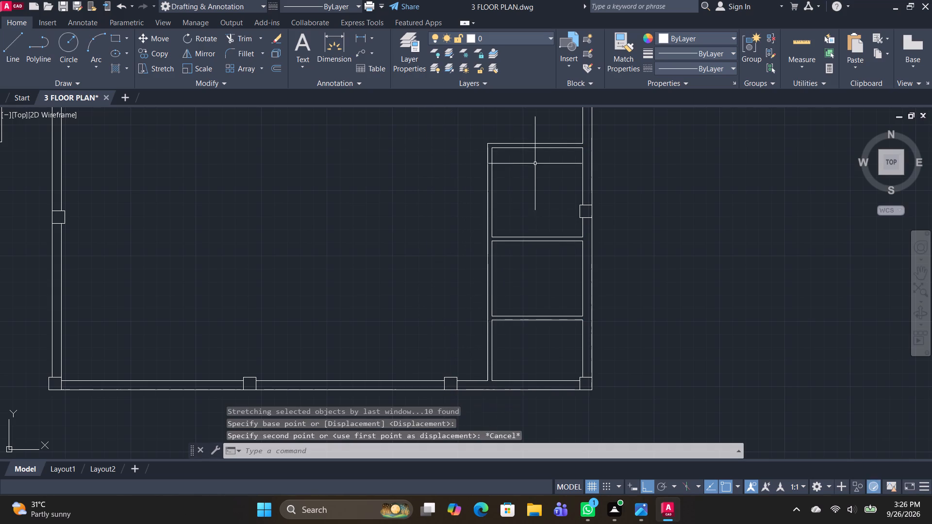
# Stretch the partitions' west ends and vertical wall from the wall's base to the middle of the nearby south-wall column.
pyautogui.moveTo(508, 128); pyautogui.dragTo(508, 147)
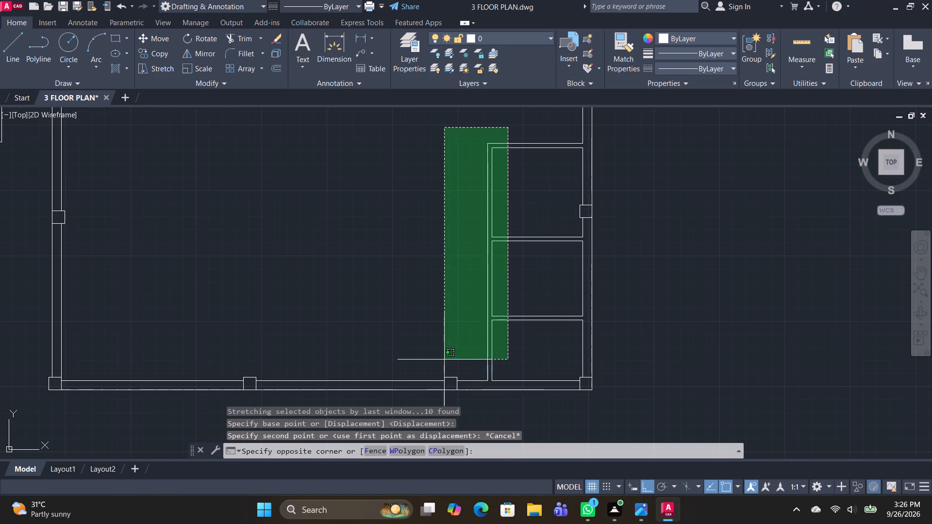
pyautogui.click(444, 360)
pyautogui.write('STR')
pyautogui.press('space')
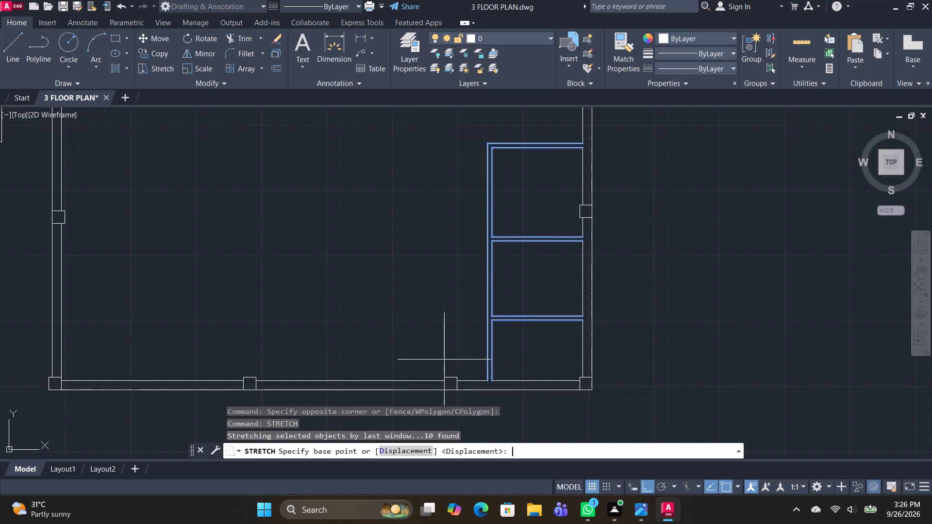
pyautogui.click(488, 379)
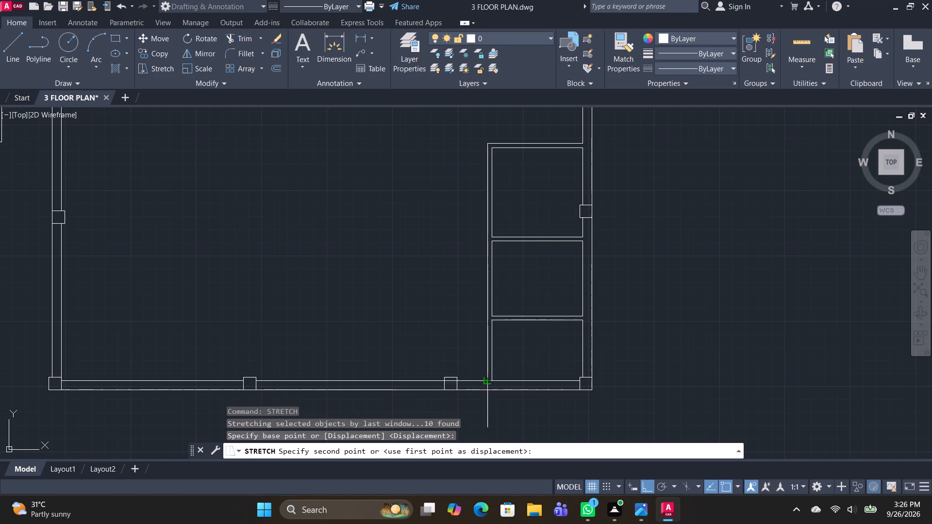
pyautogui.scroll(2, 445, 382)
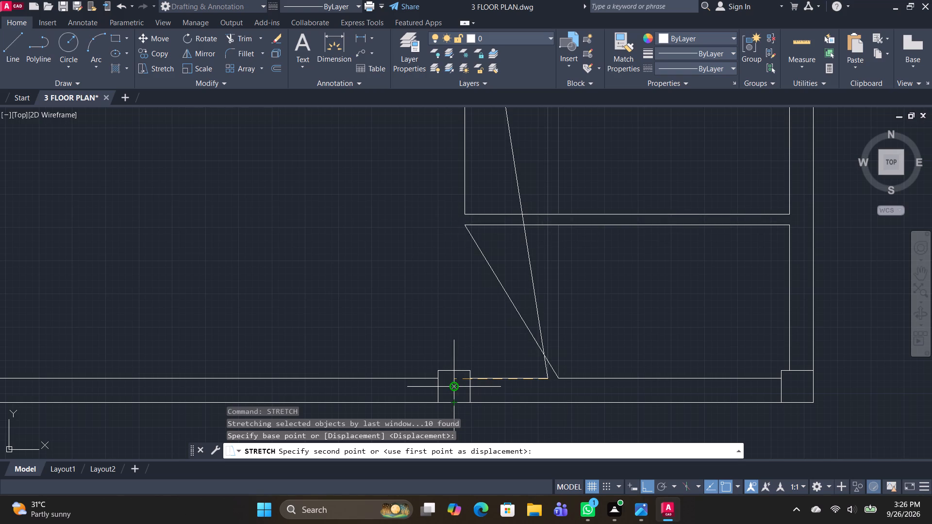
pyautogui.click(454, 379)
pyautogui.press('space')
pyautogui.scroll(-1, 567, 329)
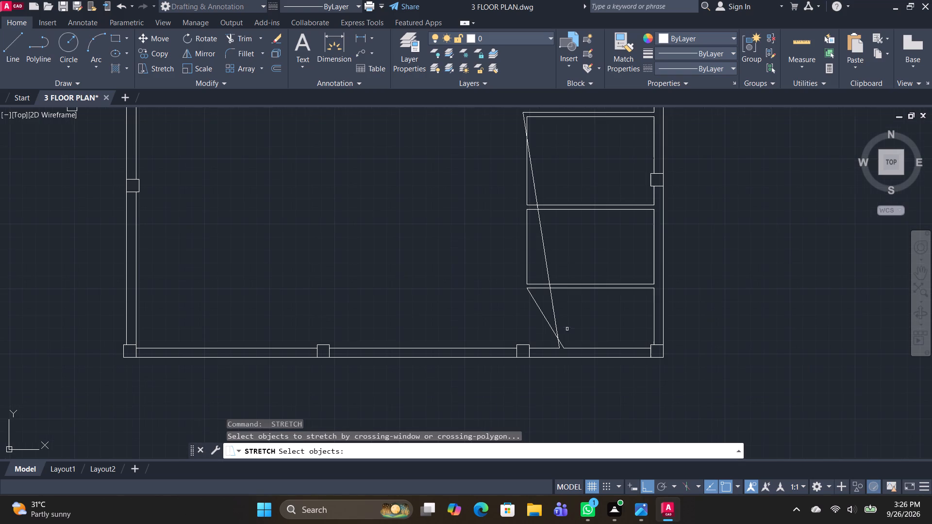
pyautogui.scroll(-1, 567, 329)
pyautogui.press('Escape')
# Delete the long slanted outer line of the stretched vertical wall.
pyautogui.click(547, 257)
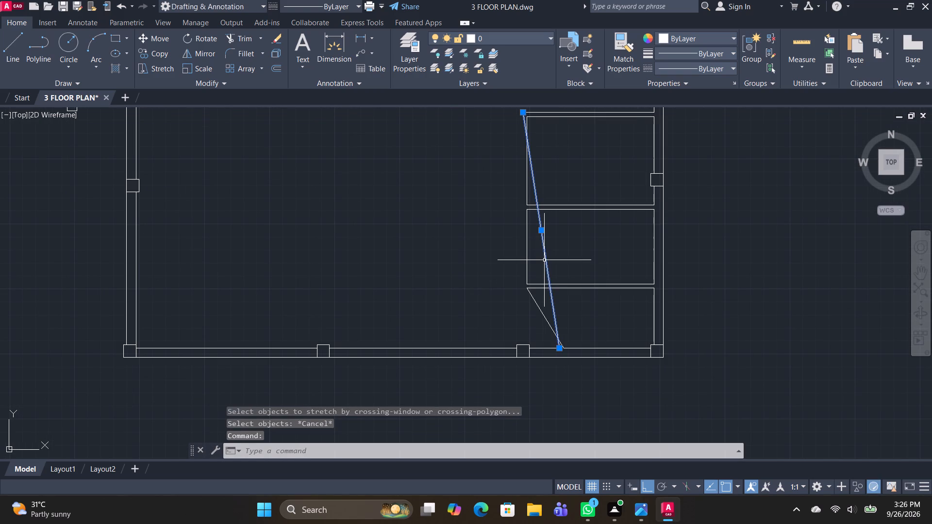
pyautogui.press('Delete')
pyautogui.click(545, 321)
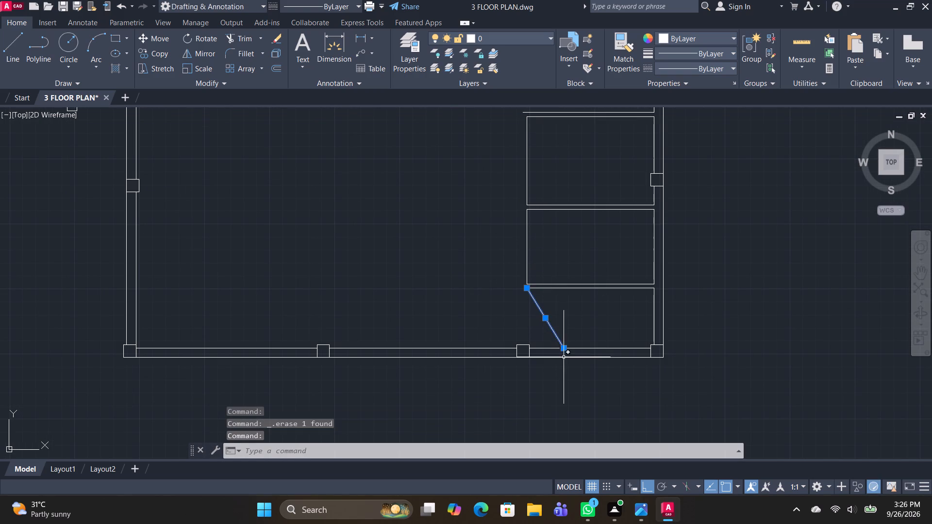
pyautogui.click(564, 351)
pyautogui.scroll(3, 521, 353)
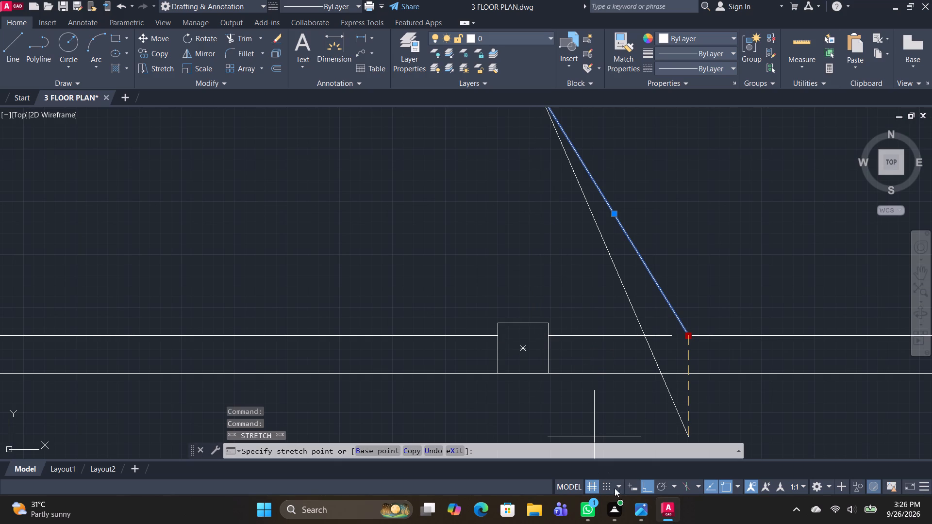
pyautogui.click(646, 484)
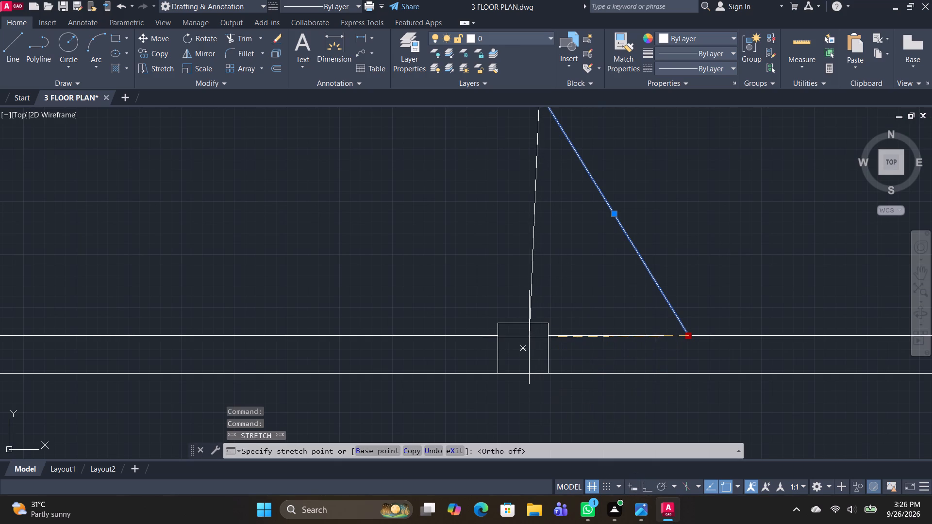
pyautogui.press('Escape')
# Delete the short slanted line between the lowest partition and the south wall.
pyautogui.moveTo(690, 302); pyautogui.dragTo(639, 294)
pyautogui.click(584, 281)
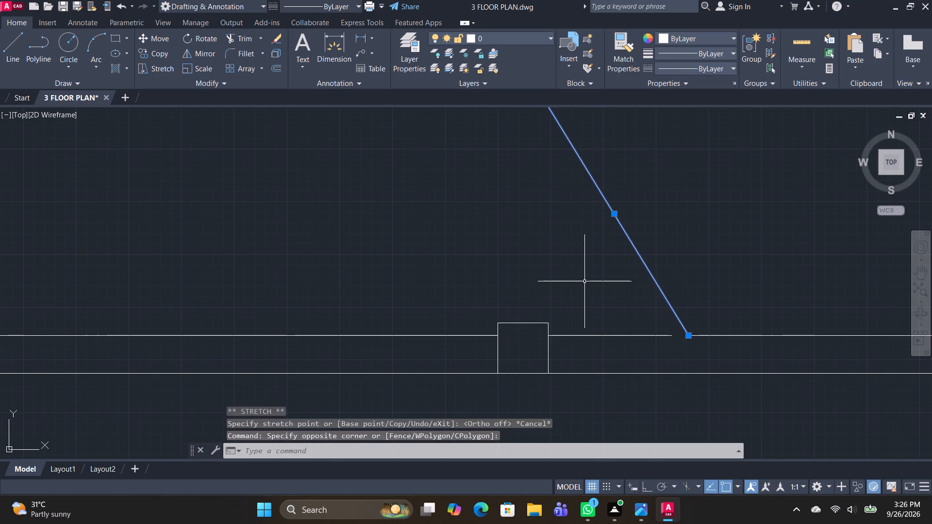
pyautogui.press('Delete')
# Offset the west wall lines of the upper and middle rooms 4" outward to the west.
pyautogui.scroll(-3, 594, 273)
pyautogui.moveTo(602, 264); pyautogui.dragTo(598, 360, button='middle')
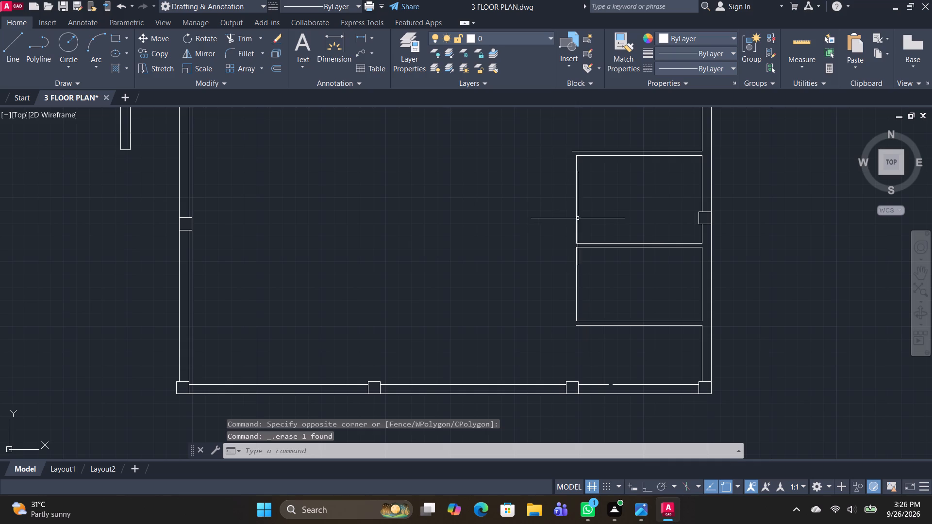
pyautogui.write('O')
pyautogui.press('space')
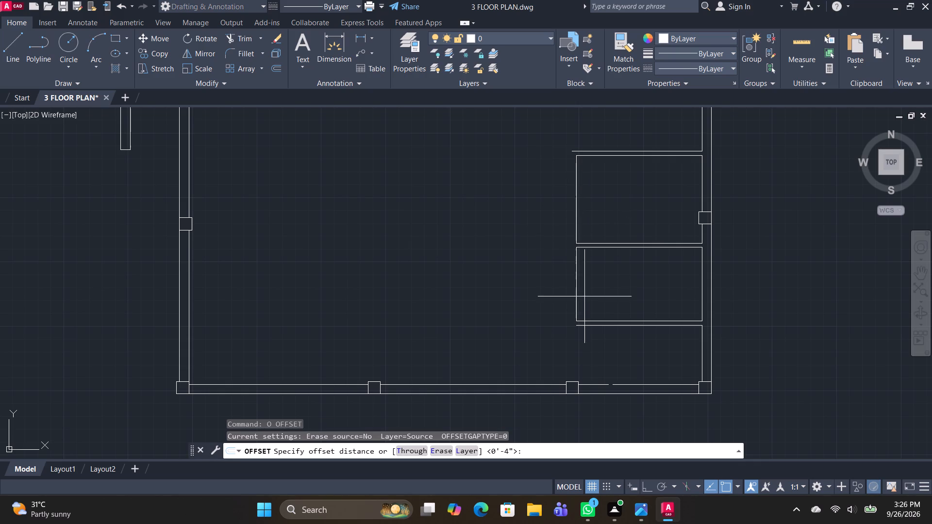
pyautogui.press('space')
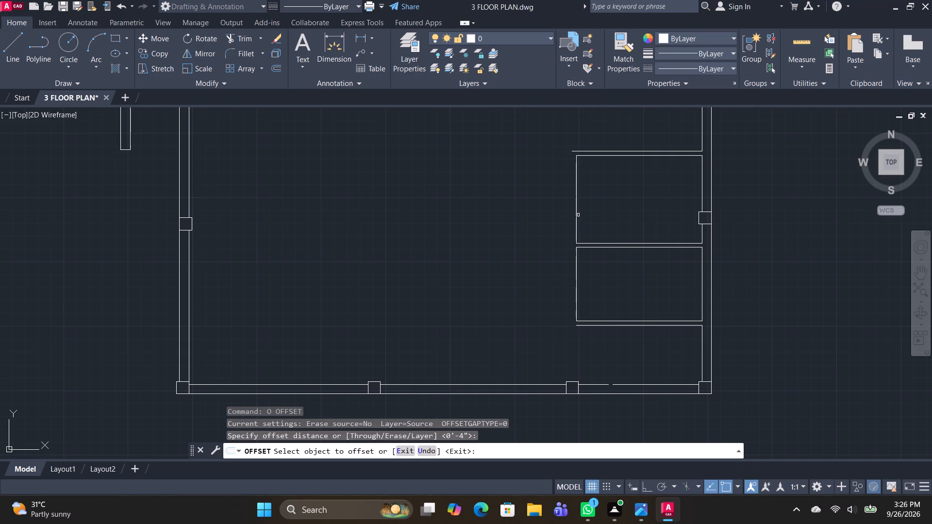
pyautogui.click(576, 214)
pyautogui.click(549, 219)
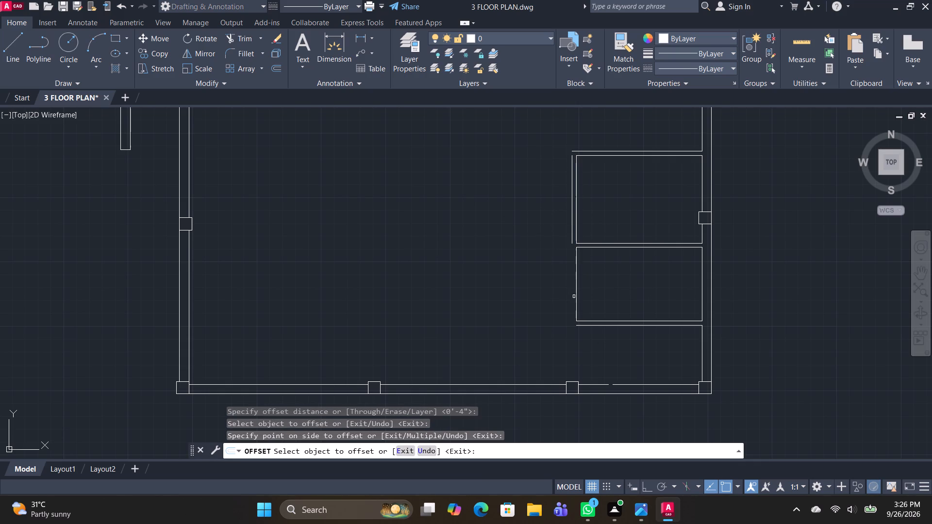
pyautogui.click(575, 294)
pyautogui.click(554, 291)
pyautogui.scroll(2, 576, 327)
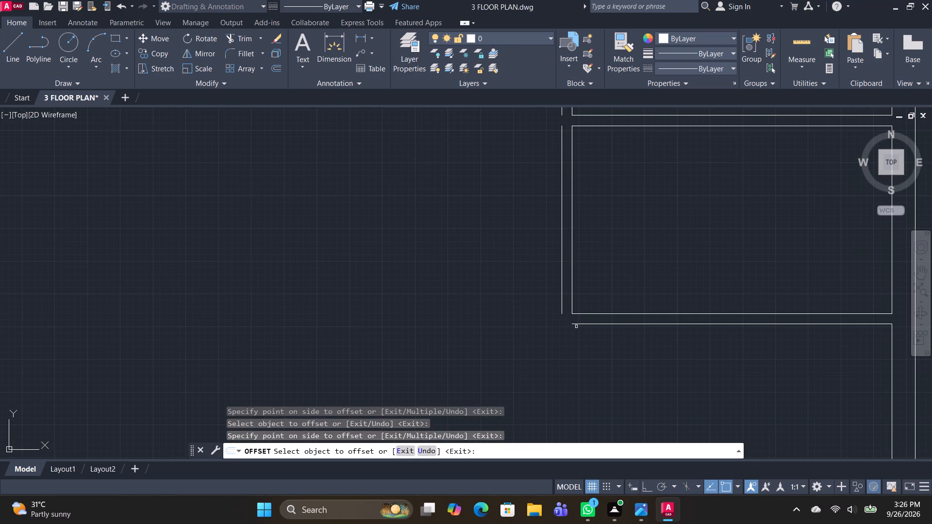
pyautogui.press('Escape')
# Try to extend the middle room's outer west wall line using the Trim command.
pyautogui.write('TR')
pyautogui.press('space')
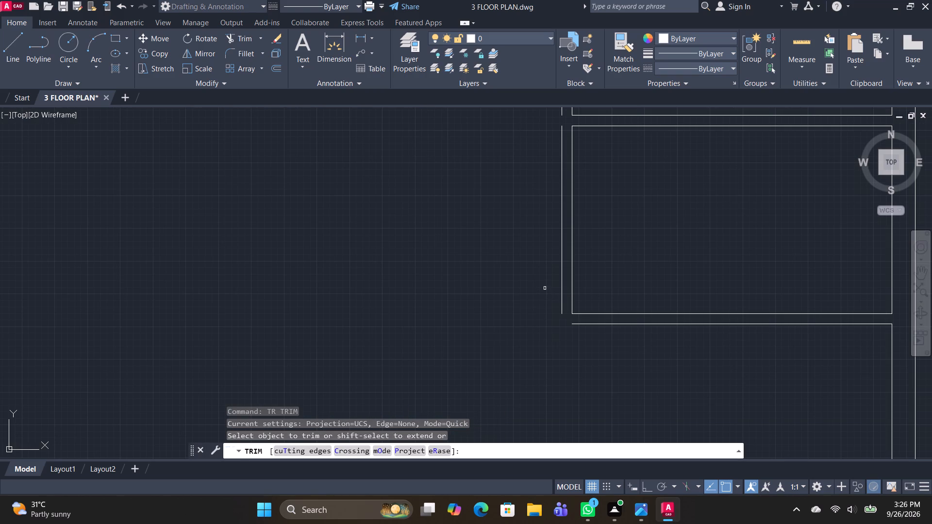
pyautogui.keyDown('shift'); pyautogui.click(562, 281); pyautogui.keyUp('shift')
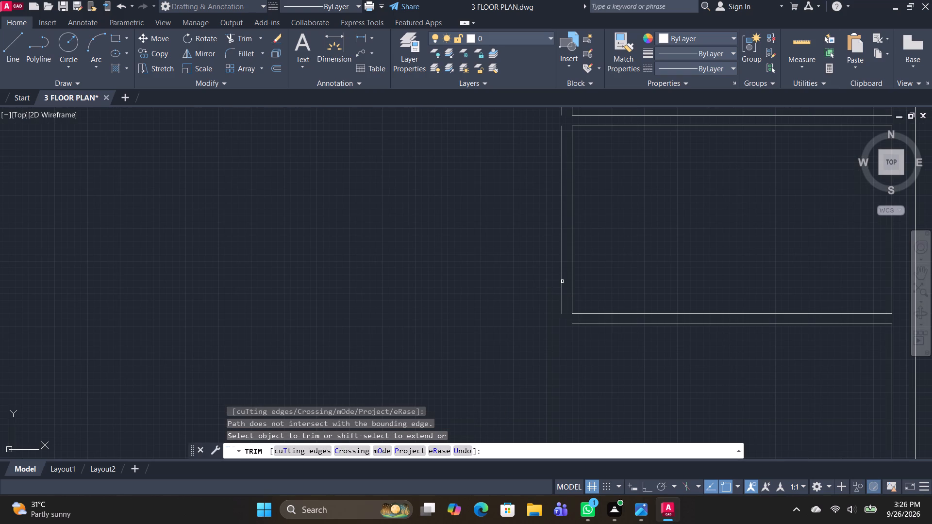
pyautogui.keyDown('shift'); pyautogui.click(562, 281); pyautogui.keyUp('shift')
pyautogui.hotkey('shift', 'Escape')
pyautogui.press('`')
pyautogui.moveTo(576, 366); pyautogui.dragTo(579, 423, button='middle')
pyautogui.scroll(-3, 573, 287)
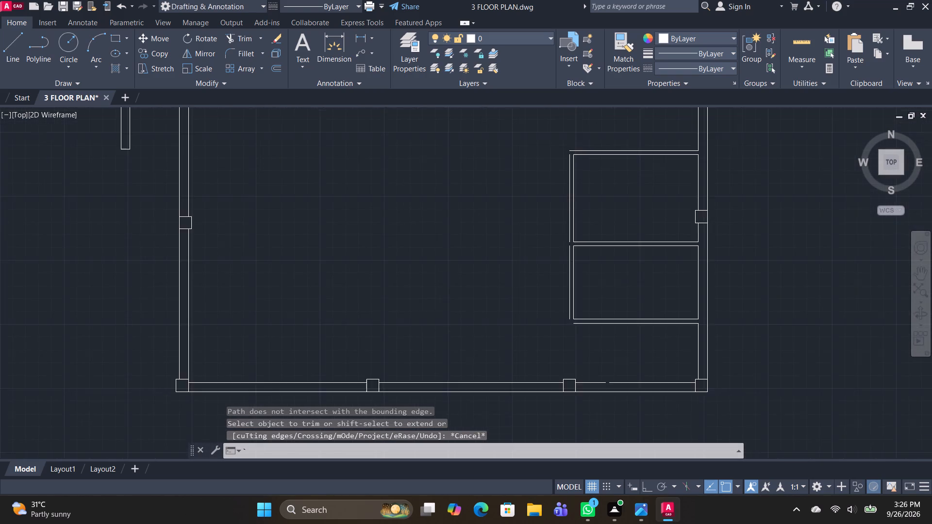
# Draw a vertical line from the lower end of the middle room's outer west wall line to the south-wall column's top edge.
pyautogui.scroll(1, 584, 296)
pyautogui.write('L')
pyautogui.press('space')
pyautogui.scroll(2, 561, 305)
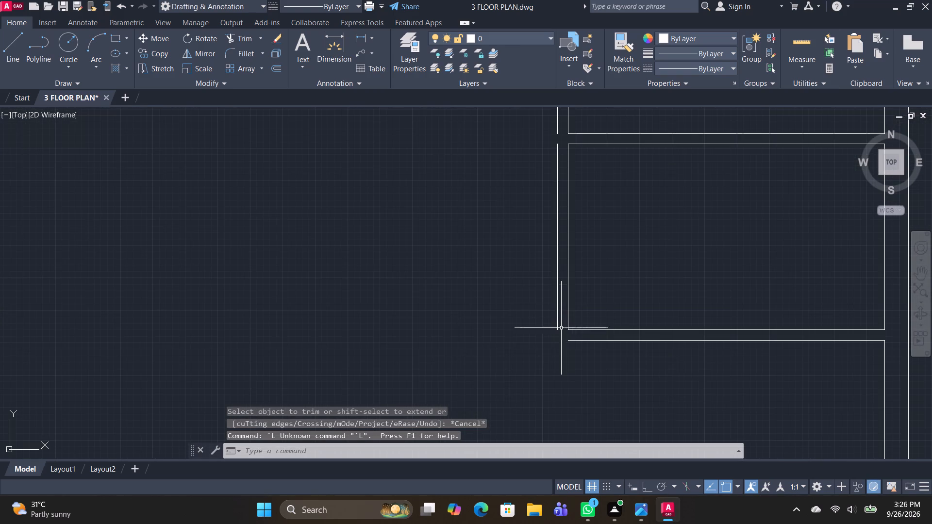
pyautogui.write('L')
pyautogui.press('space')
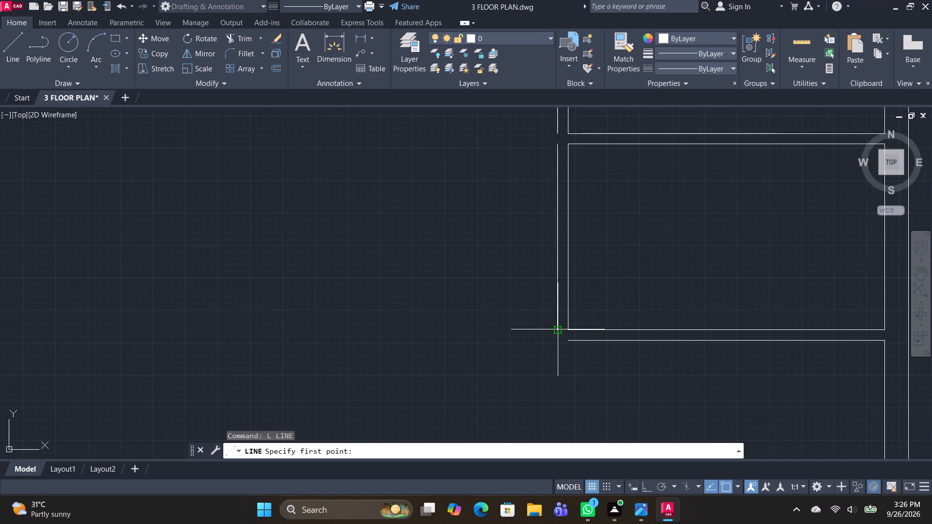
pyautogui.click(556, 328)
pyautogui.moveTo(565, 376); pyautogui.dragTo(549, 222, button='middle')
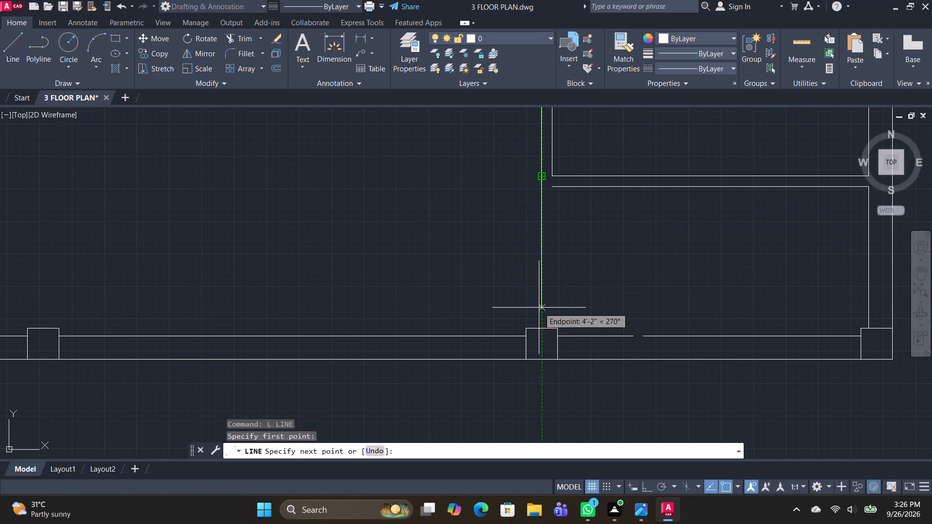
pyautogui.click(542, 328)
pyautogui.press('space')
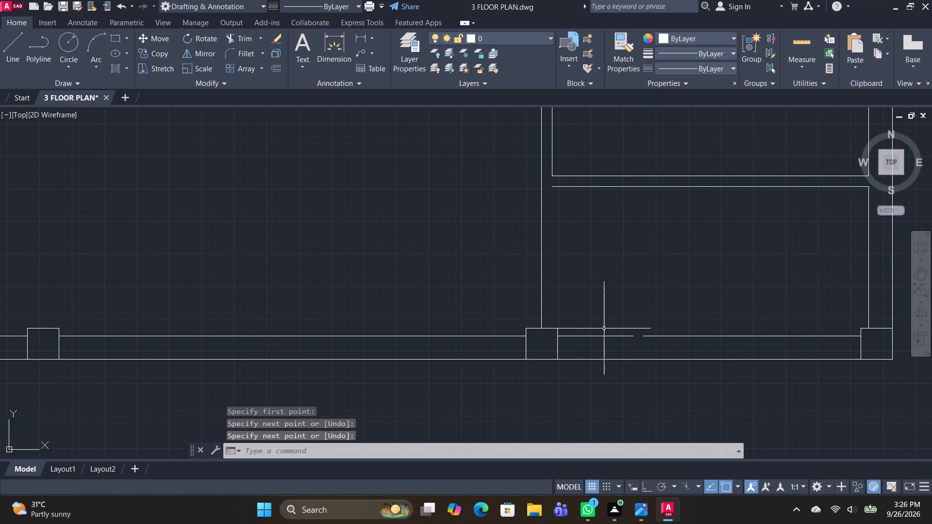
# With Ortho on, draw the lowest room's inner west wall line from the lowest partition's west end down to the column's top edge.
pyautogui.write('L')
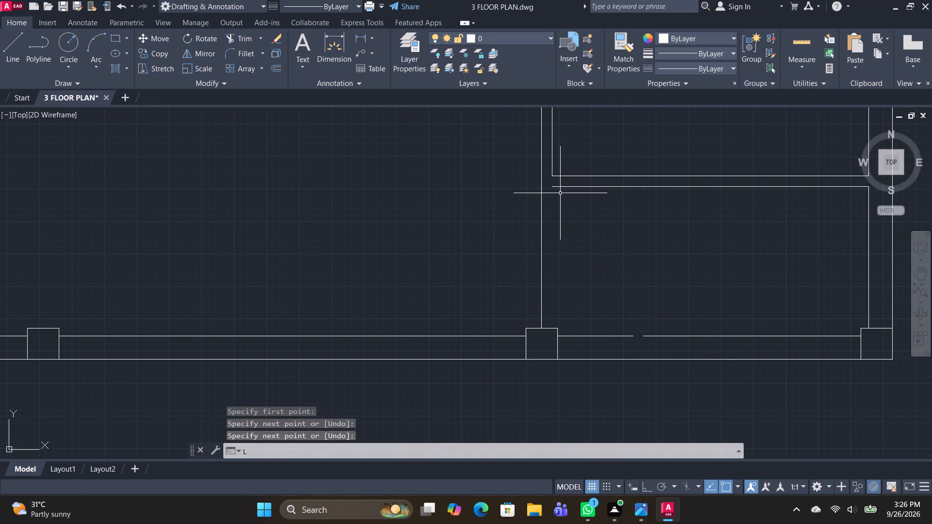
pyautogui.press('space')
pyautogui.click(551, 187)
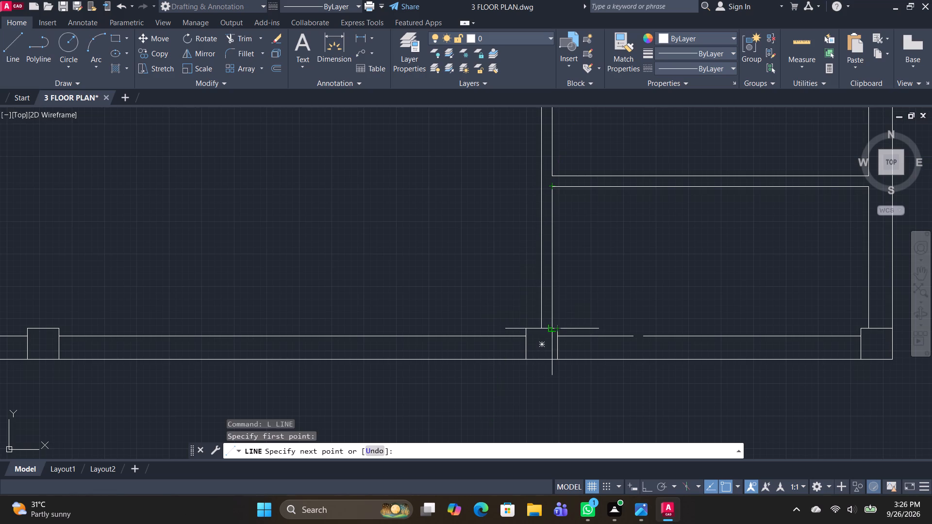
pyautogui.scroll(3, 549, 328)
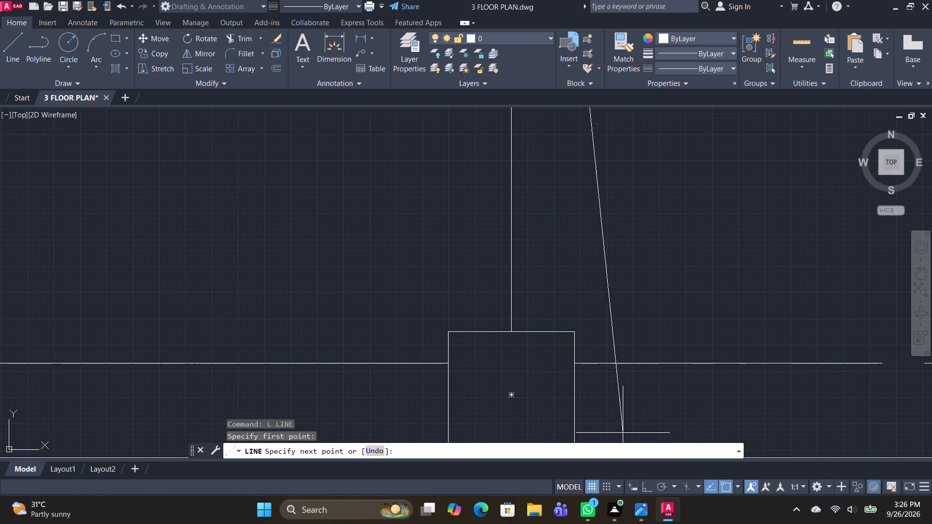
pyautogui.click(640, 485)
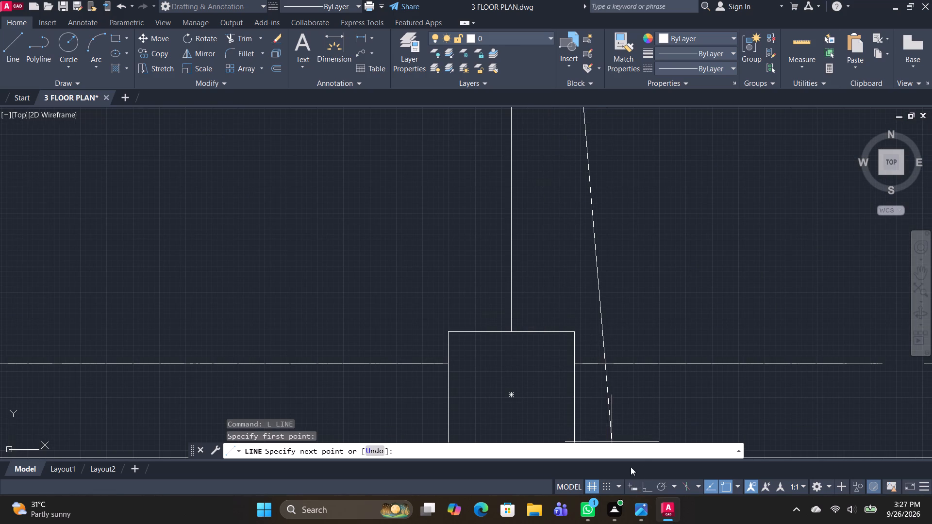
pyautogui.click(648, 494)
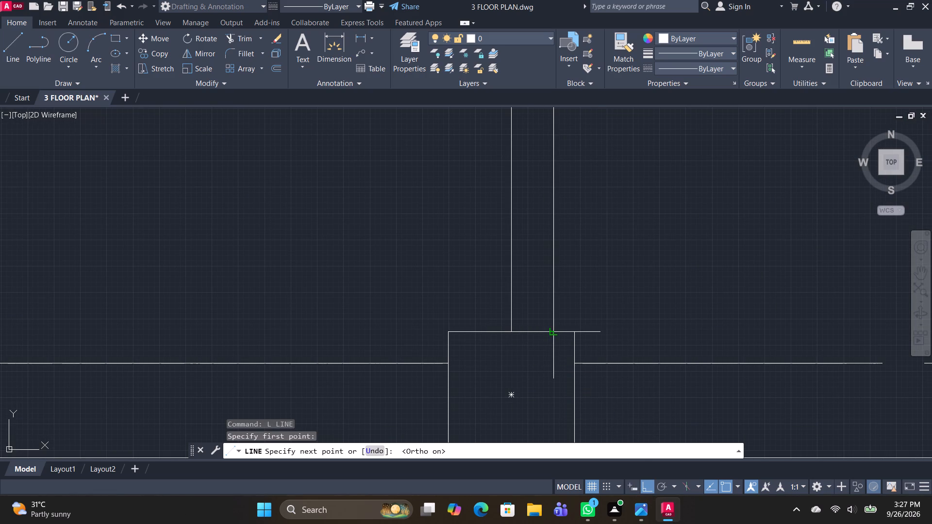
pyautogui.click(554, 333)
pyautogui.press('space')
pyautogui.press('space')
pyautogui.press('space')
pyautogui.press('space')
pyautogui.press('space')
pyautogui.press('space')
pyautogui.press('space')
pyautogui.press('space')
pyautogui.press('space')
pyautogui.press('space')
pyautogui.press('space')
pyautogui.press('space')
pyautogui.press('space')
pyautogui.press('space')
pyautogui.press('space')
pyautogui.press('space')
pyautogui.press('space')
pyautogui.press('space')
pyautogui.press('space')
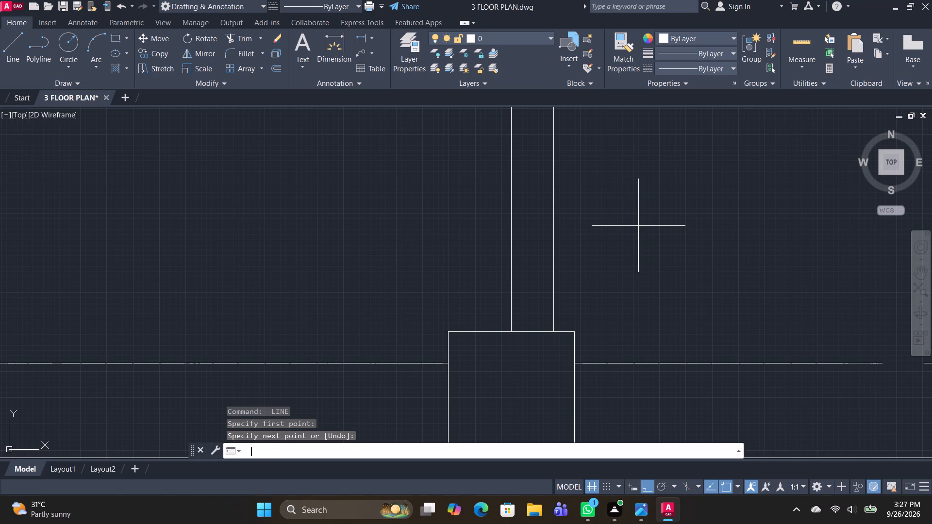
pyautogui.press('Escape')
# Extend the south wall's inner line segments to close the gap between the column and the southeast corner.
pyautogui.write('TR')
pyautogui.press('space')
pyautogui.scroll(-2, 681, 322)
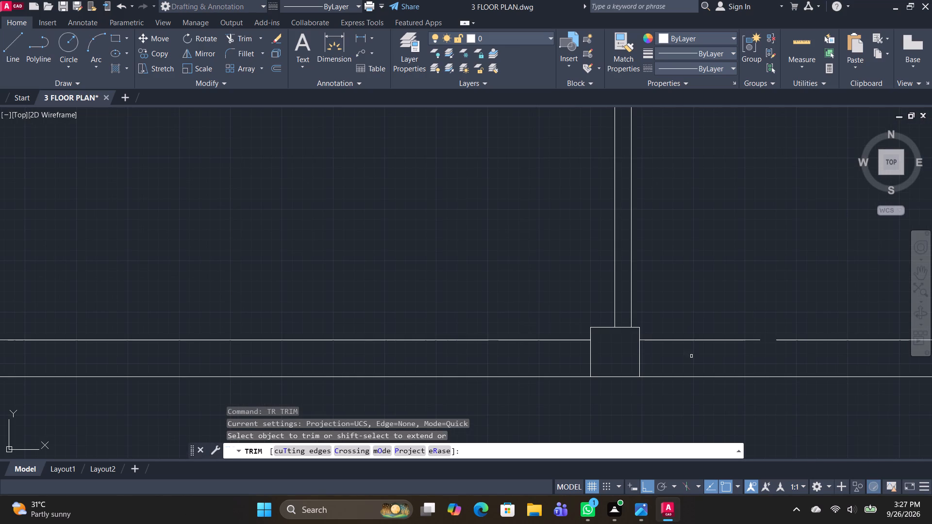
pyautogui.keyDown('shift'); pyautogui.moveTo(709, 340); pyautogui.dragTo(715, 344); pyautogui.keyUp('shift')
pyautogui.keyDown('shift'); pyautogui.click(788, 340); pyautogui.keyUp('shift')
pyautogui.scroll(-4, 719, 273)
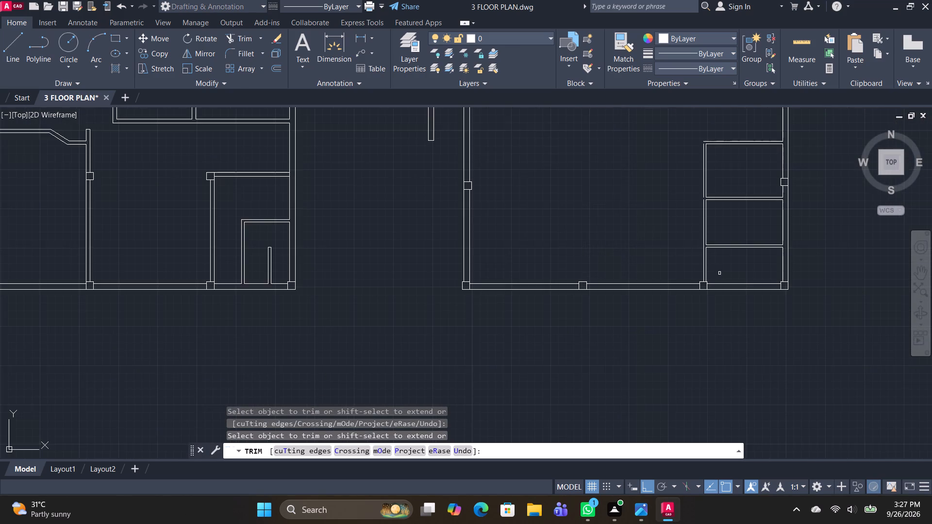
# Extend the rooms' outer west wall lines up to the top partition and across the gap beside the middle partition.
pyautogui.moveTo(725, 262); pyautogui.dragTo(697, 330, button='middle')
pyautogui.scroll(2, 678, 247)
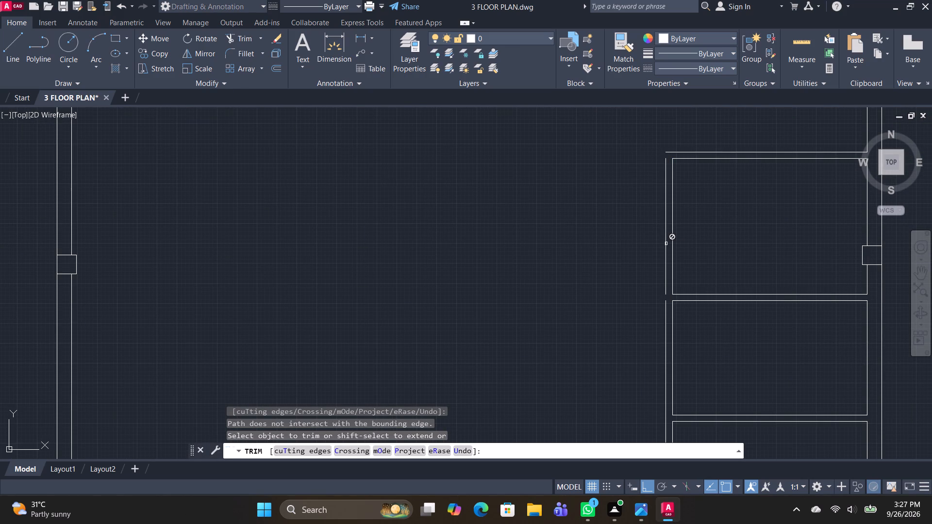
pyautogui.keyDown('shift'); pyautogui.click(666, 244); pyautogui.keyUp('shift')
pyautogui.keyDown('shift'); pyautogui.moveTo(665, 244); pyautogui.dragTo(651, 248); pyautogui.keyUp('shift')
pyautogui.keyDown('shift'); pyautogui.click(666, 164); pyautogui.keyUp('shift')
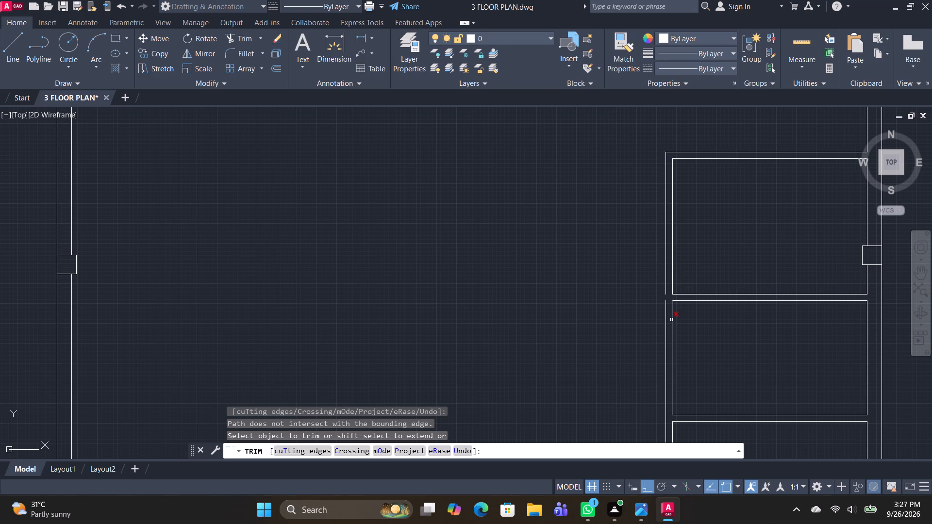
pyautogui.keyDown('shift'); pyautogui.click(666, 317); pyautogui.keyUp('shift')
pyautogui.moveTo(638, 252); pyautogui.dragTo(608, 131, button='middle')
pyautogui.scroll(-1, 663, 233)
pyautogui.scroll(1, 680, 152)
pyautogui.moveTo(680, 159); pyautogui.dragTo(648, 285, button='middle')
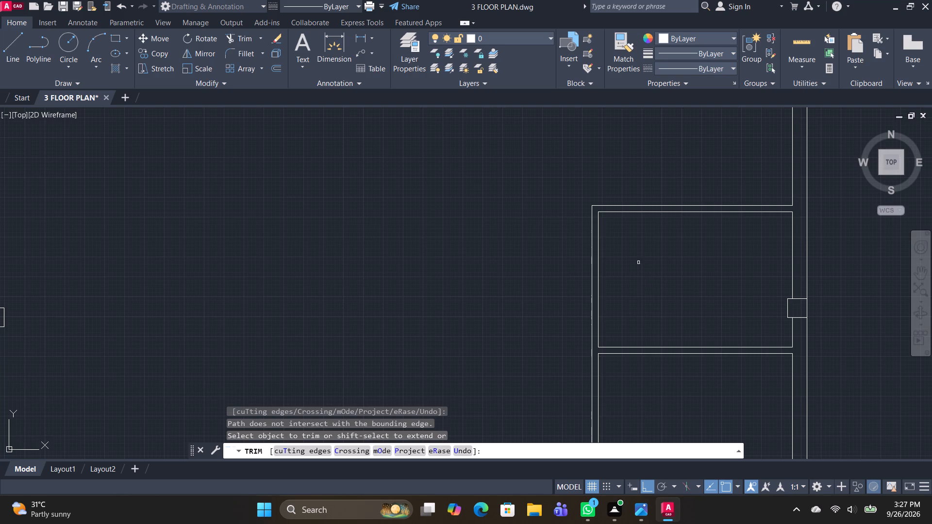
pyautogui.scroll(-4, 510, 218)
pyautogui.moveTo(501, 272); pyautogui.dragTo(510, 209, button='middle')
pyautogui.scroll(2, 510, 207)
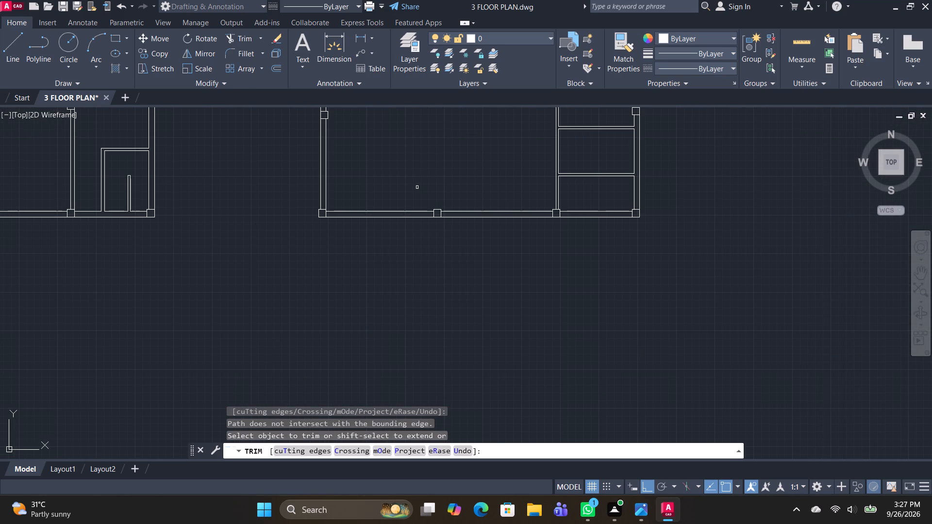
pyautogui.press('Escape')
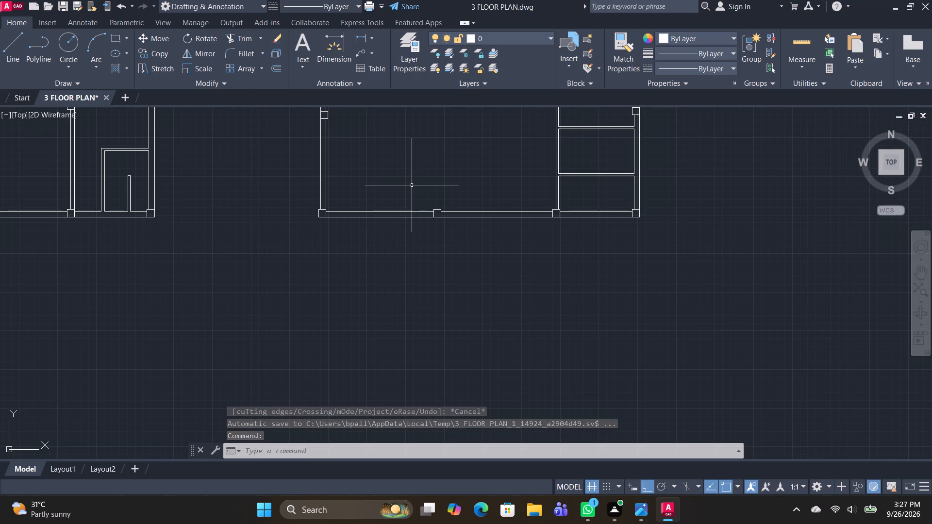
# Draw a thin rectangular wall upward from the south wall's middle column, ending slightly above the level of the west-wall column.
pyautogui.scroll(-2, 349, 157)
pyautogui.moveTo(366, 185); pyautogui.dragTo(378, 191, button='middle')
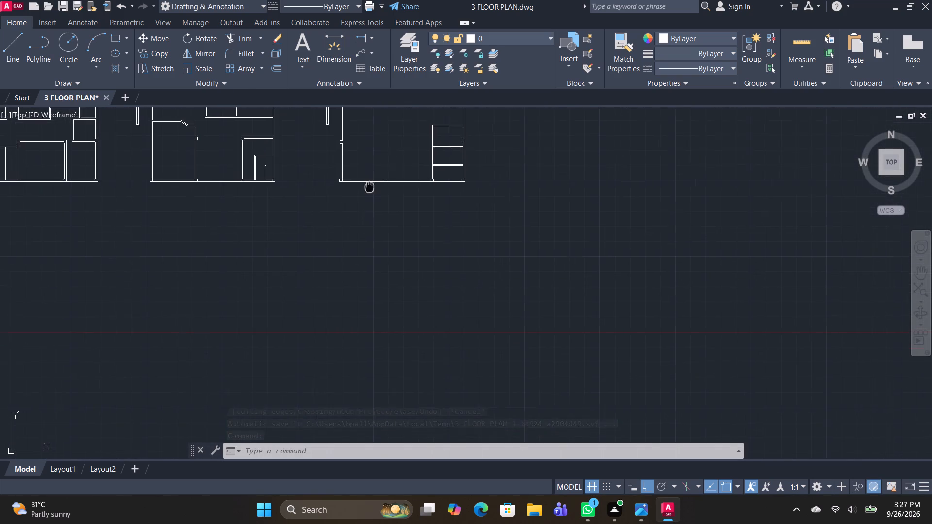
pyautogui.moveTo(378, 191); pyautogui.dragTo(454, 257, button='middle')
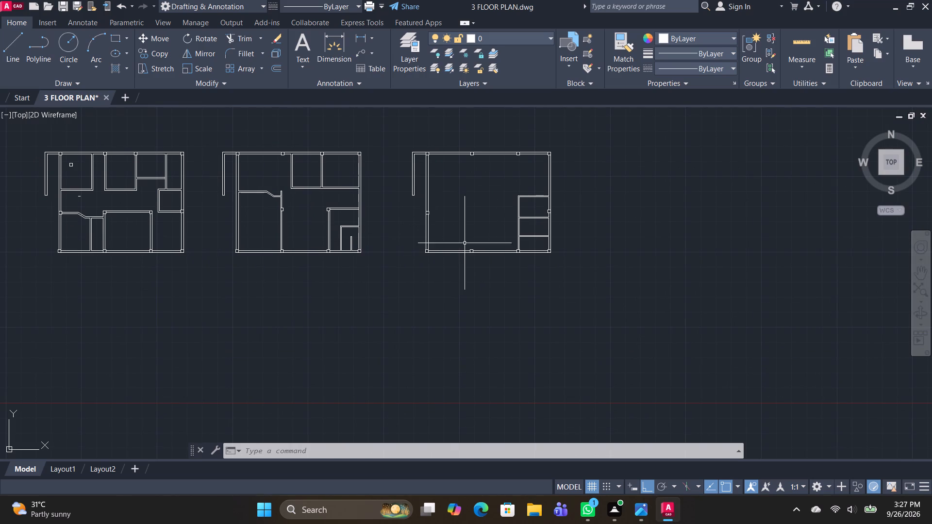
pyautogui.moveTo(451, 248); pyautogui.dragTo(488, 253, button='middle')
pyautogui.scroll(2, 518, 238)
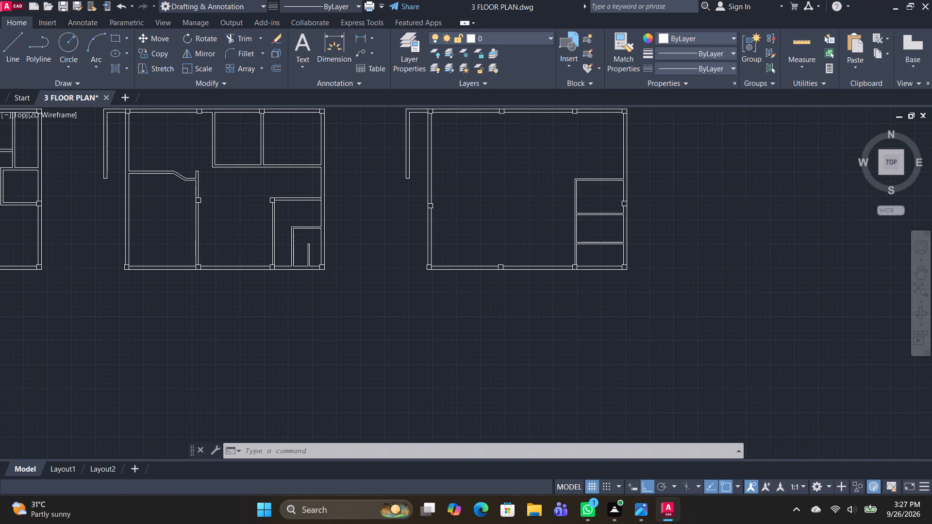
pyautogui.write('REC')
pyautogui.press('space')
pyautogui.scroll(1, 467, 255)
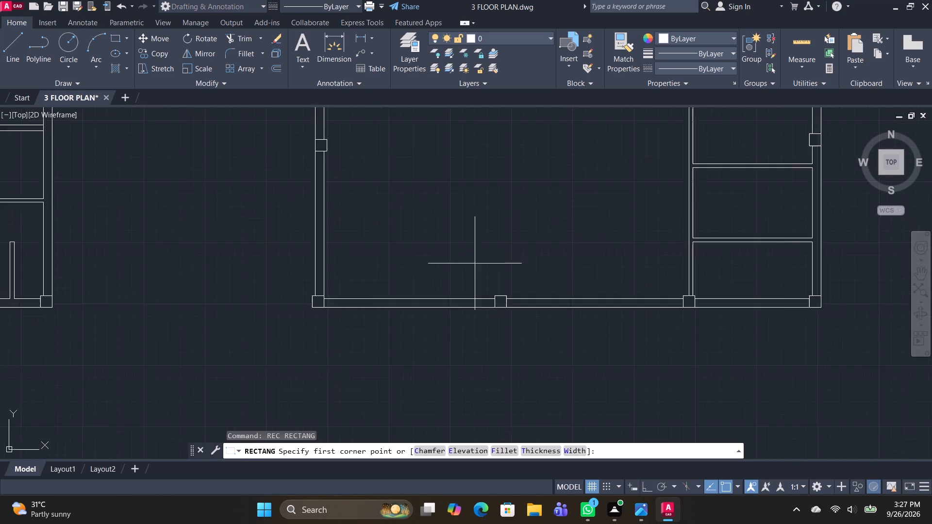
pyautogui.scroll(2, 489, 271)
pyautogui.scroll(4, 508, 326)
pyautogui.click(368, 276)
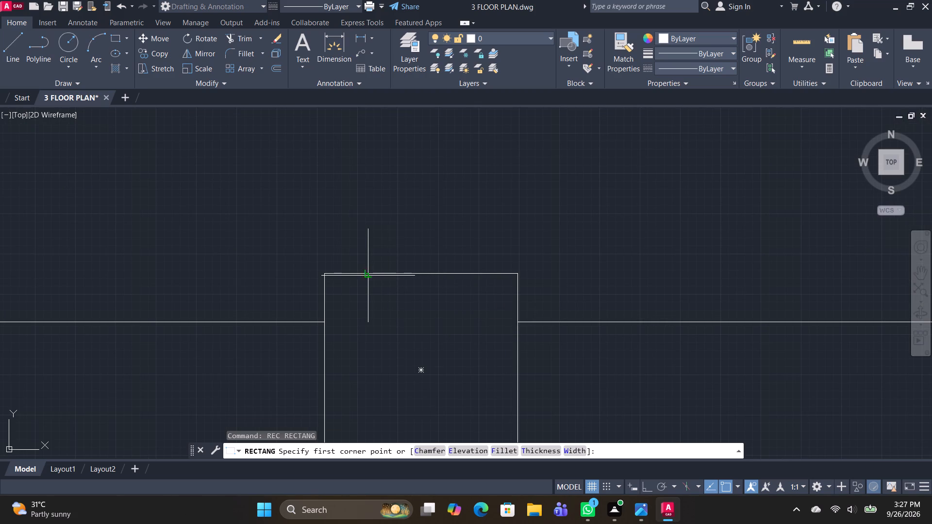
pyautogui.scroll(-4, 428, 176)
pyautogui.moveTo(440, 179); pyautogui.dragTo(463, 366, button='middle')
pyautogui.scroll(-3, 435, 207)
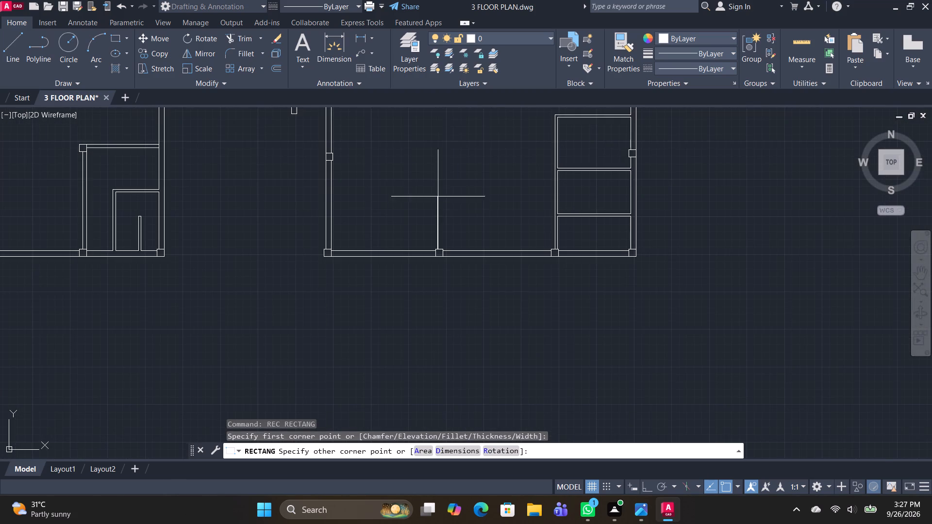
pyautogui.moveTo(439, 196); pyautogui.dragTo(442, 274, button='middle')
pyautogui.scroll(1, 448, 220)
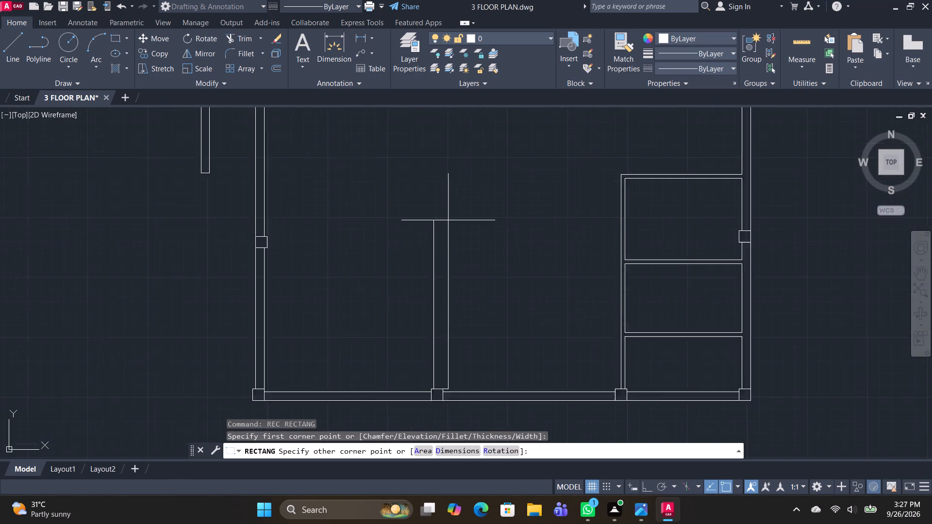
pyautogui.scroll(2, 448, 220)
pyautogui.click(423, 229)
pyautogui.scroll(-3, 443, 237)
pyautogui.moveTo(509, 271); pyautogui.dragTo(486, 240, button='middle')
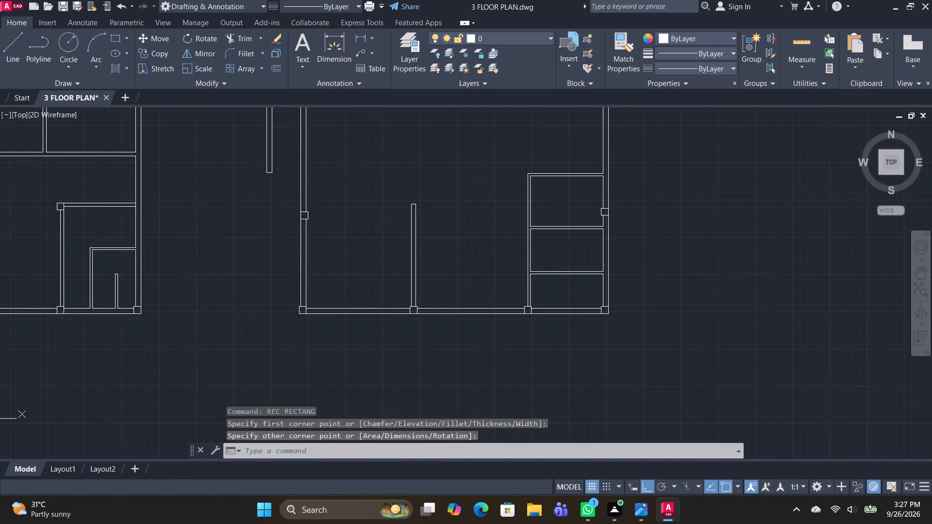
pyautogui.scroll(3, 421, 276)
pyautogui.moveTo(442, 295); pyautogui.dragTo(385, 201, button='middle')
pyautogui.scroll(-3, 385, 201)
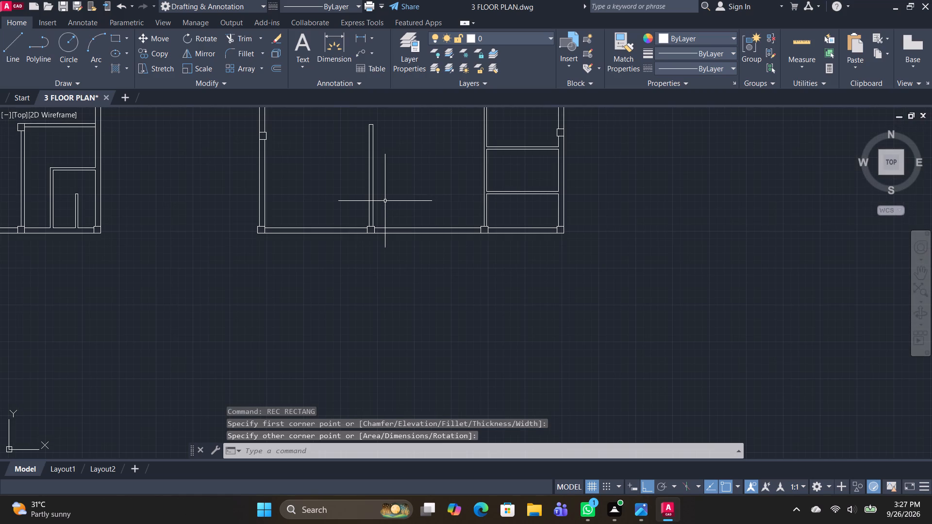
# Draw a thin horizontal rectangular wall from the rooms' west wall across to the outer face of the middle column's wall, just below its top.
pyautogui.scroll(-1, 396, 203)
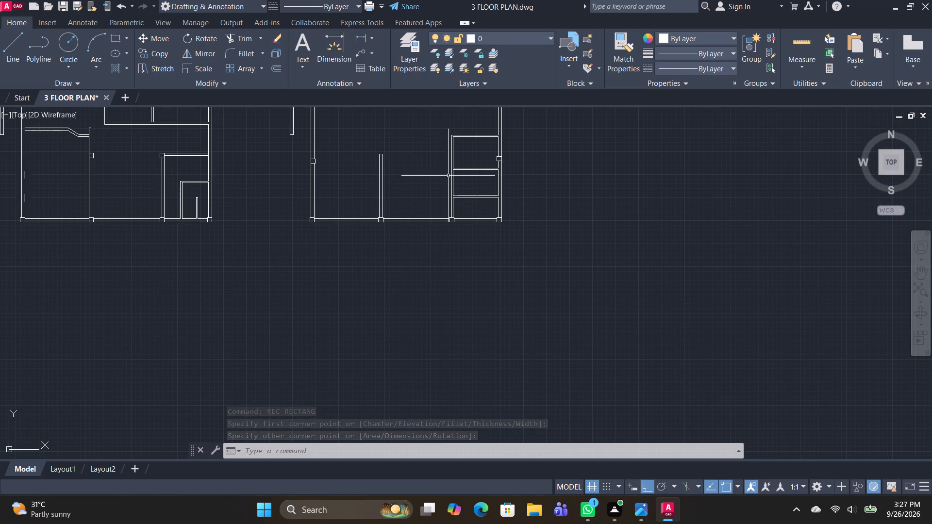
pyautogui.moveTo(449, 176); pyautogui.dragTo(449, 198, button='middle')
pyautogui.scroll(1, 455, 177)
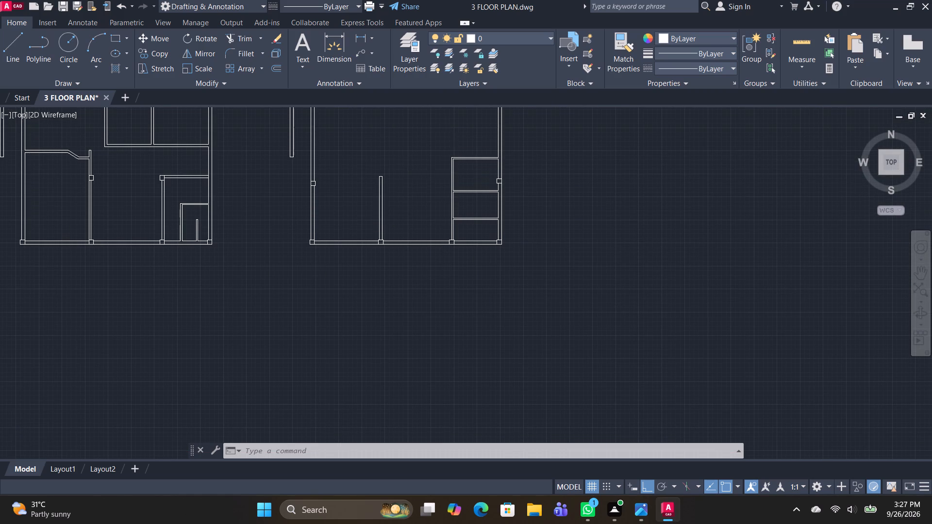
pyautogui.write('REC')
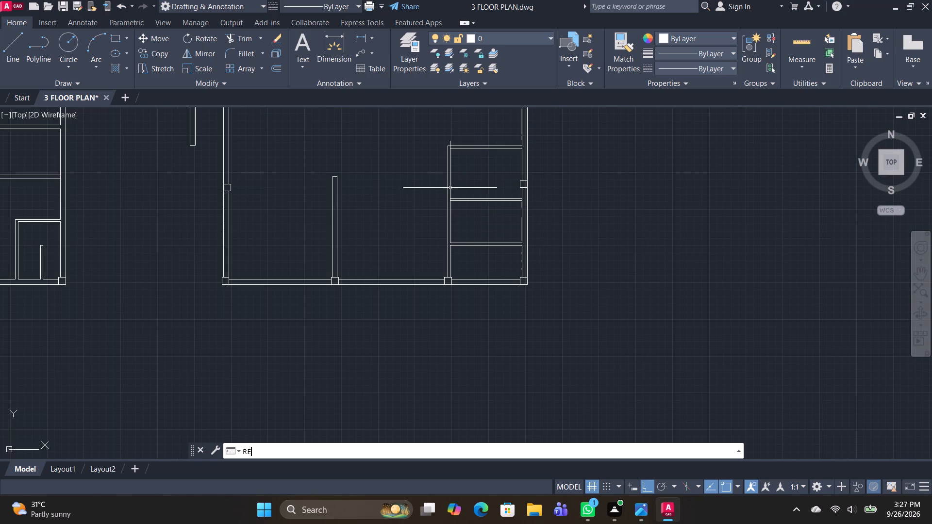
pyautogui.press('space')
pyautogui.scroll(2, 444, 186)
pyautogui.click(449, 186)
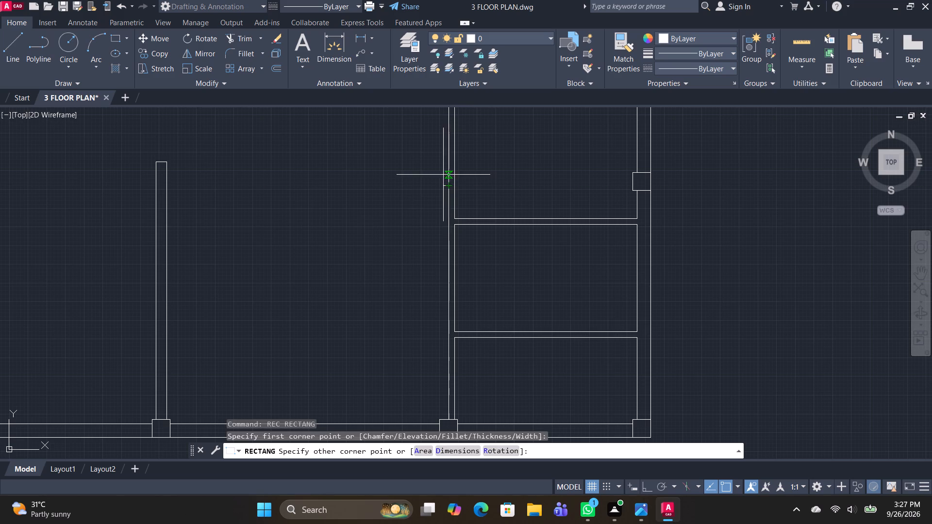
pyautogui.click(156, 178)
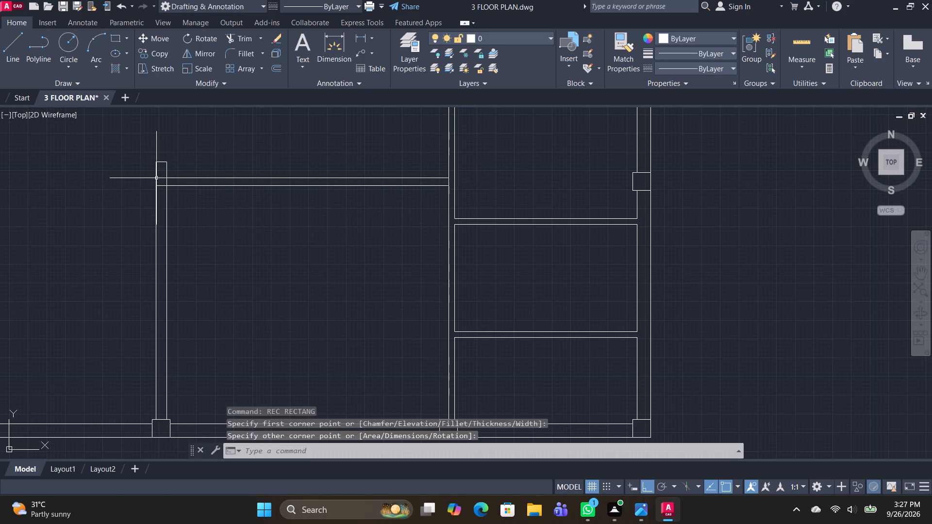
pyautogui.press('space')
pyautogui.press('Escape')
# Trim the overlapping lines where the new horizontal wall meets the middle column's wall to form a clean corner.
pyautogui.write('TR')
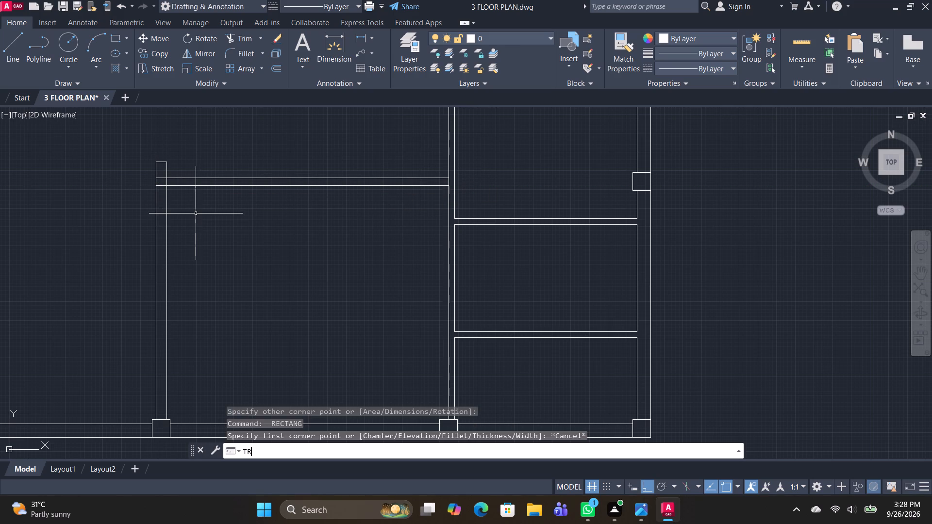
pyautogui.press('space')
pyautogui.scroll(3, 147, 191)
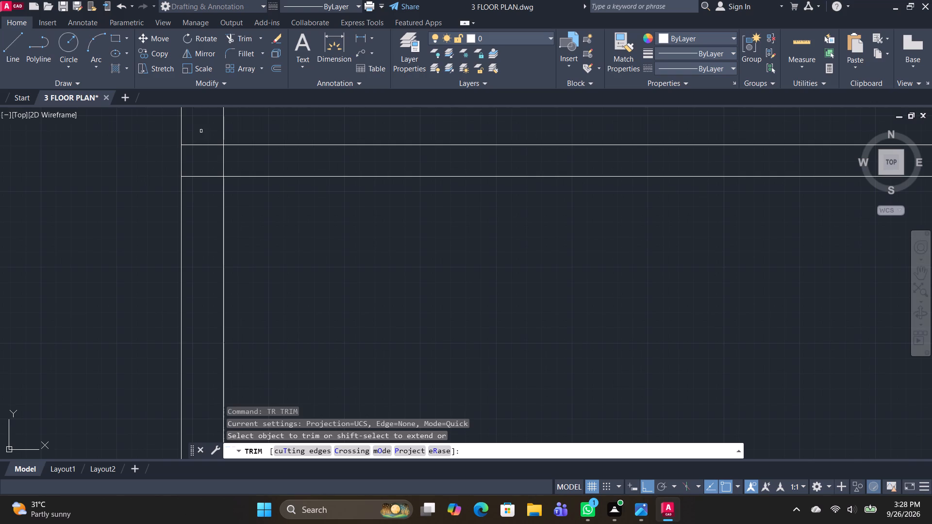
pyautogui.moveTo(239, 129); pyautogui.dragTo(128, 129)
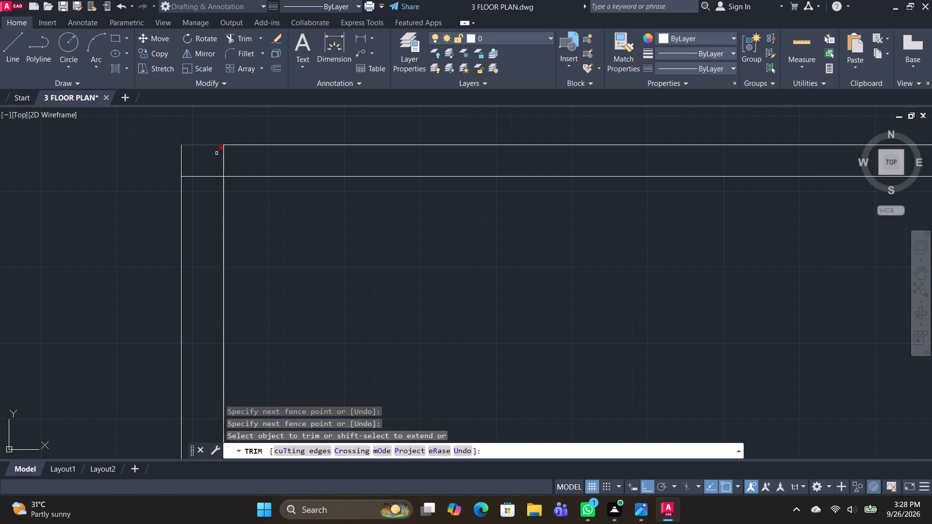
pyautogui.moveTo(211, 174); pyautogui.dragTo(205, 192)
pyautogui.moveTo(219, 163); pyautogui.dragTo(243, 163)
pyautogui.scroll(-3, 331, 222)
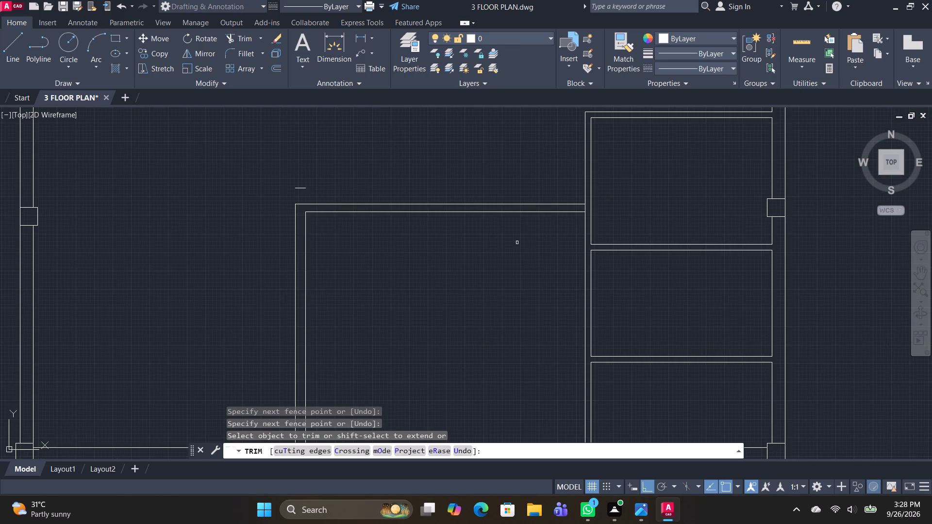
# Draw a short line continuing the horizontal wall's upper edge across the rooms' west wall, and trim the lines closing the wall's east end.
pyautogui.scroll(3, 588, 210)
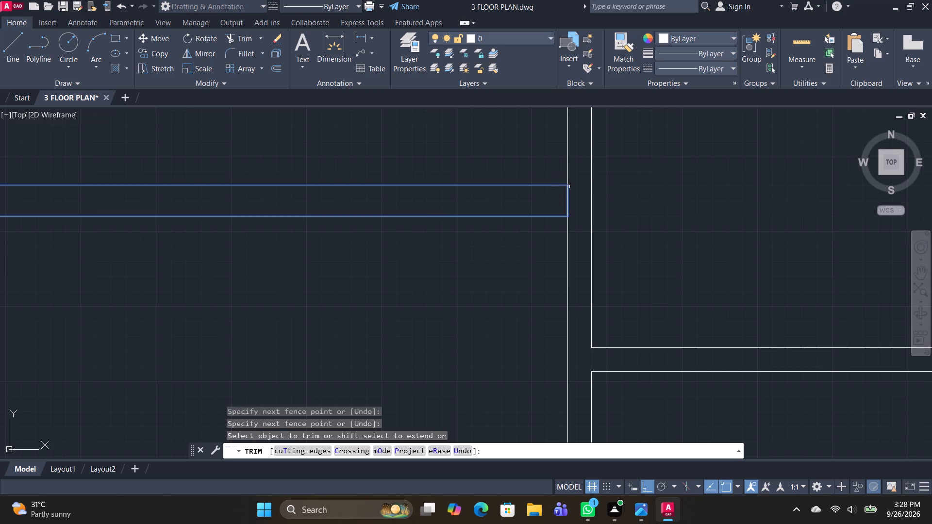
pyautogui.press('Escape')
pyautogui.write('L')
pyautogui.press('space')
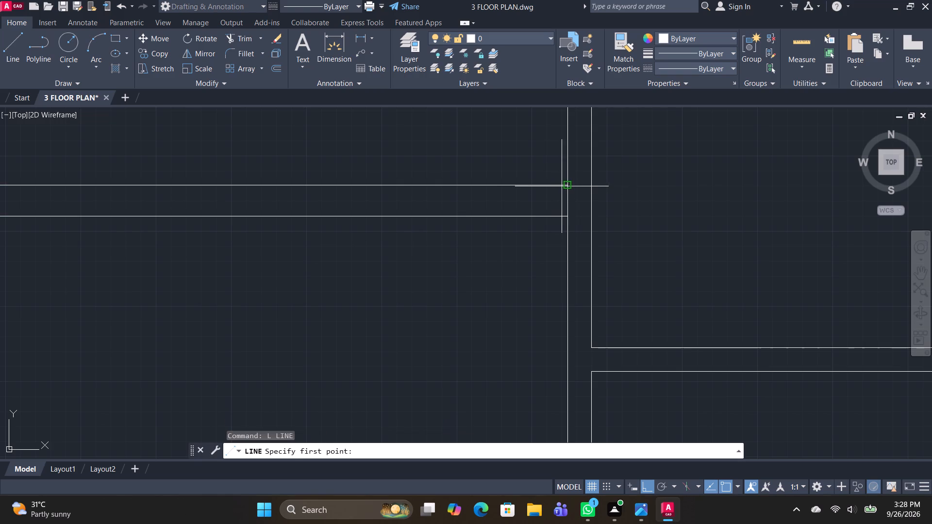
pyautogui.click(565, 186)
pyautogui.click(589, 186)
pyautogui.press('space')
pyautogui.press('r')
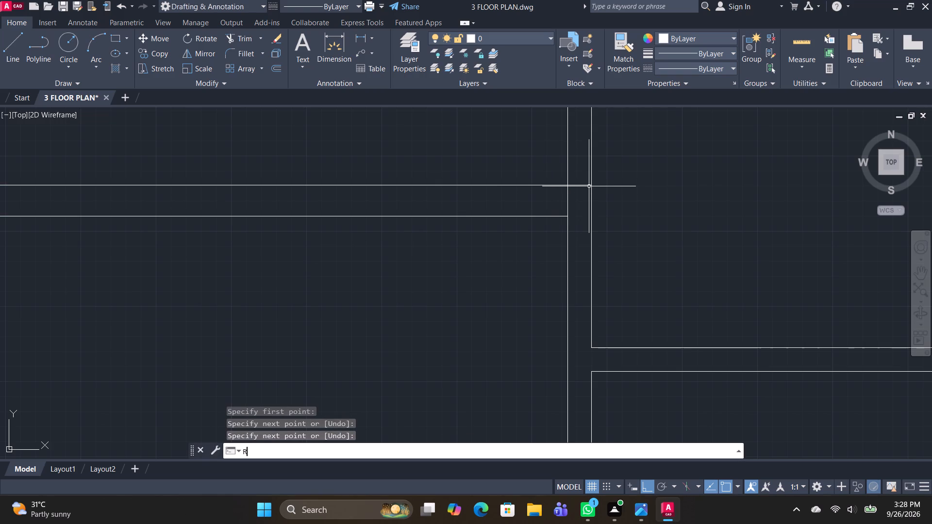
pyautogui.press('Escape')
pyautogui.write('TR')
pyautogui.press('space')
pyautogui.moveTo(572, 198); pyautogui.dragTo(514, 199)
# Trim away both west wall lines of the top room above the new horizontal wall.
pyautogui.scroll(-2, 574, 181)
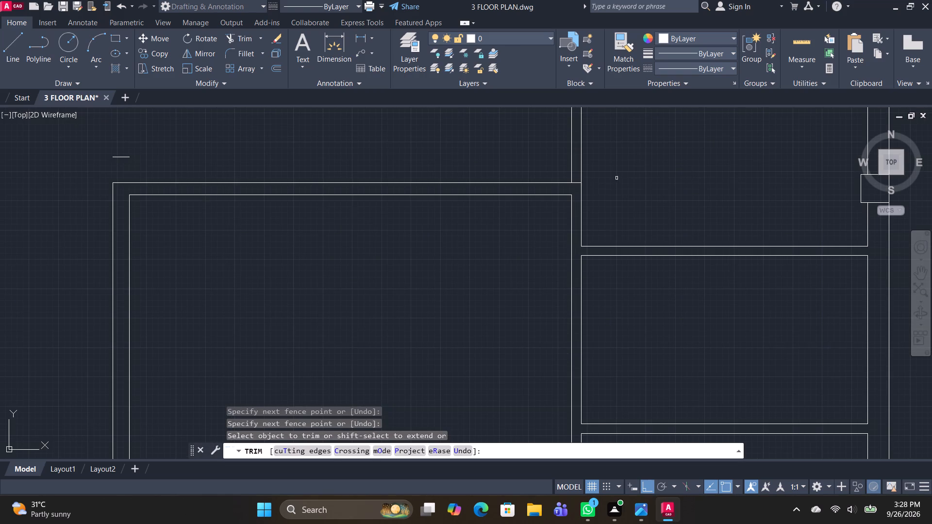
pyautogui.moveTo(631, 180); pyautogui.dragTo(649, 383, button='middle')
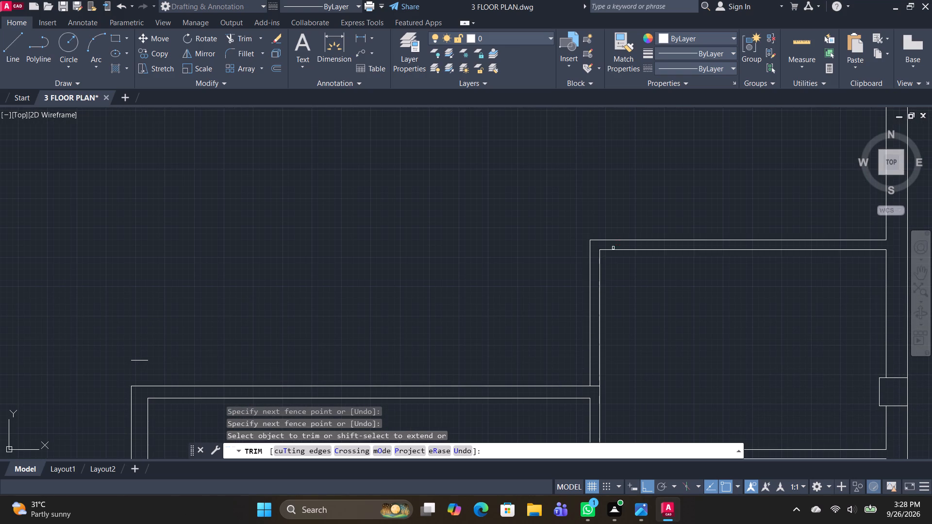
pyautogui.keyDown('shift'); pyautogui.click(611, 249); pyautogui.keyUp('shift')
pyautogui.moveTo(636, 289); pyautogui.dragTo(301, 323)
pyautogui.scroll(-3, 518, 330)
# Remove the leftover short line above the northwest corner of the new middle room.
pyautogui.moveTo(549, 341); pyautogui.dragTo(543, 317, button='middle')
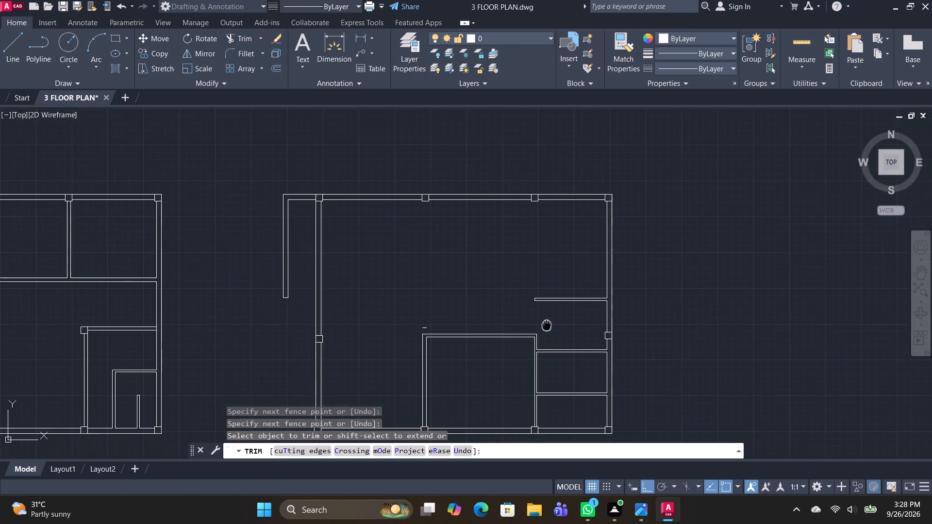
pyautogui.moveTo(543, 317); pyautogui.dragTo(507, 196, button='middle')
pyautogui.scroll(2, 495, 241)
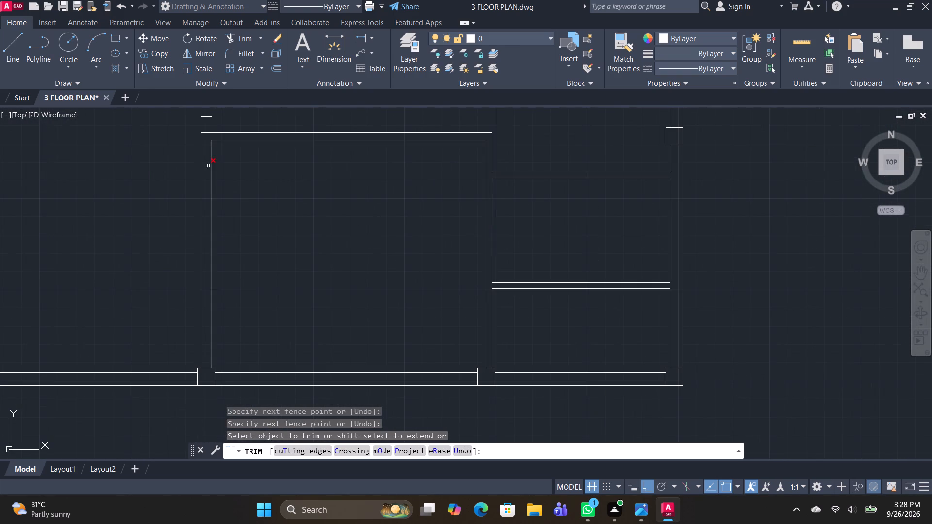
pyautogui.moveTo(216, 117); pyautogui.dragTo(109, 119)
pyautogui.press('Escape')
# Offset the top partition's upper line northward with the Through option, and offset that copy slightly downward to form another partition.
pyautogui.scroll(-2, 296, 282)
pyautogui.moveTo(318, 311); pyautogui.dragTo(361, 323, button='middle')
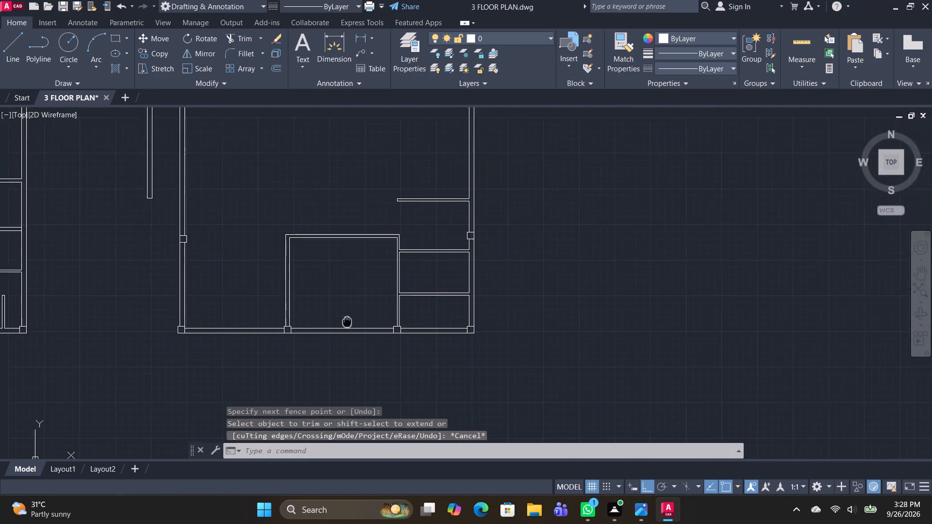
pyautogui.moveTo(361, 323); pyautogui.dragTo(440, 289, button='middle')
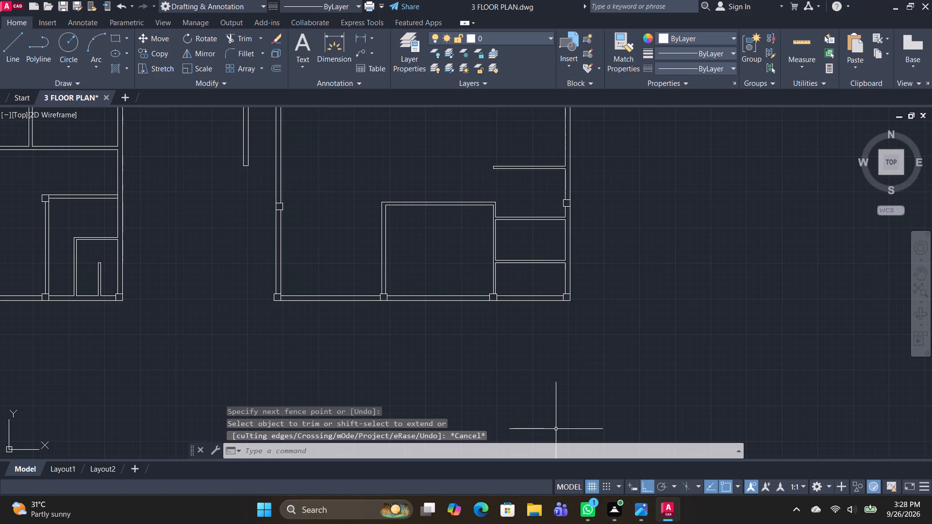
pyautogui.click(555, 428)
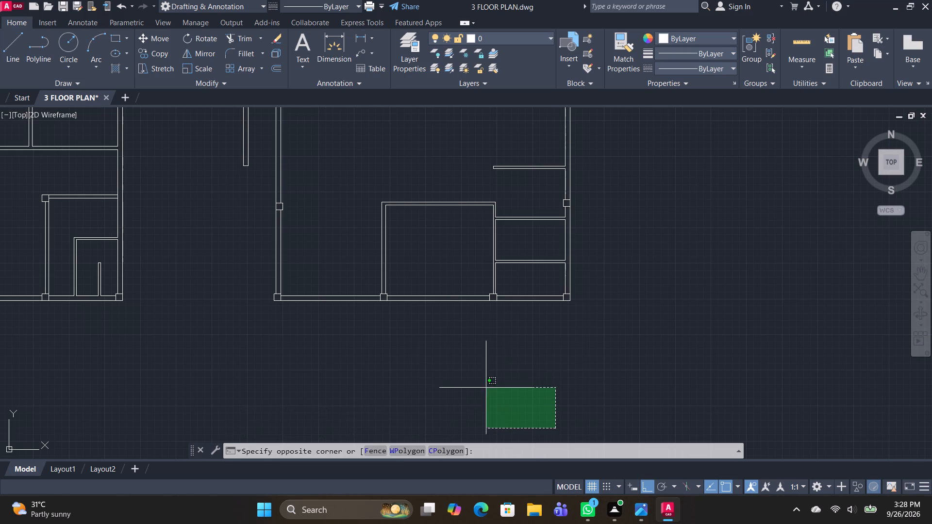
pyautogui.press('Escape')
pyautogui.write('OF')
pyautogui.press('space')
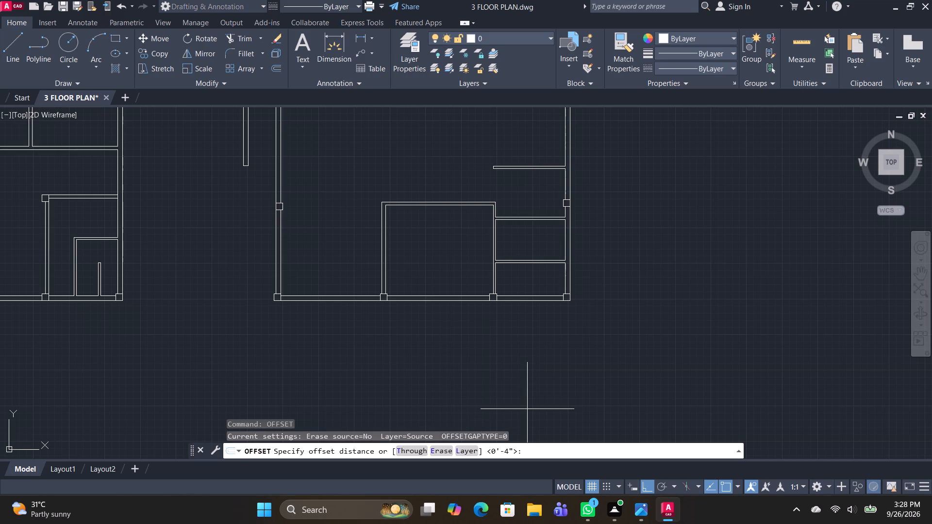
pyautogui.press('t')
pyautogui.press('space')
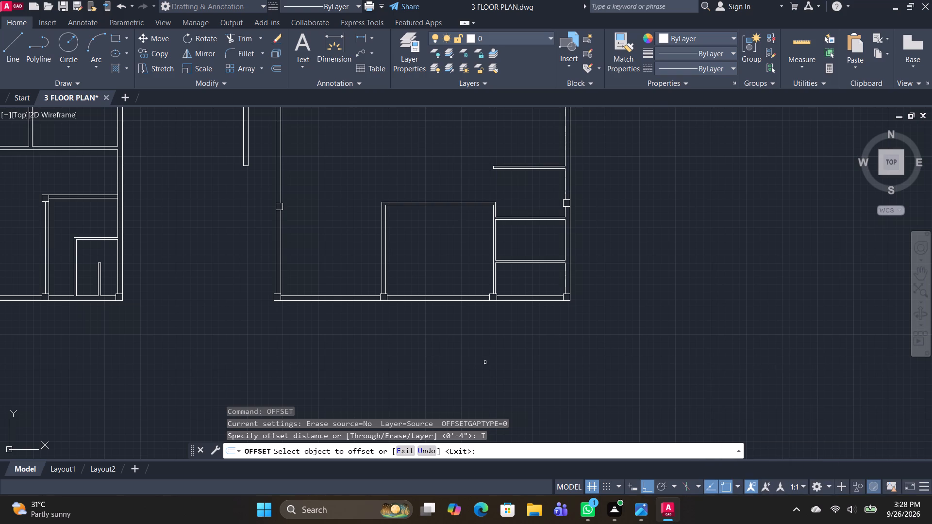
pyautogui.moveTo(635, 287); pyautogui.dragTo(640, 444, button='middle')
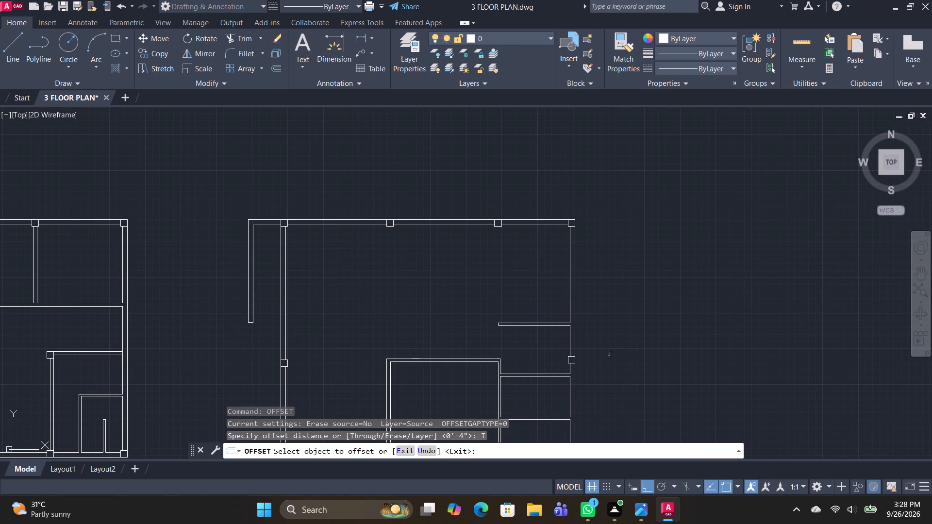
pyautogui.scroll(1, 539, 325)
pyautogui.click(535, 322)
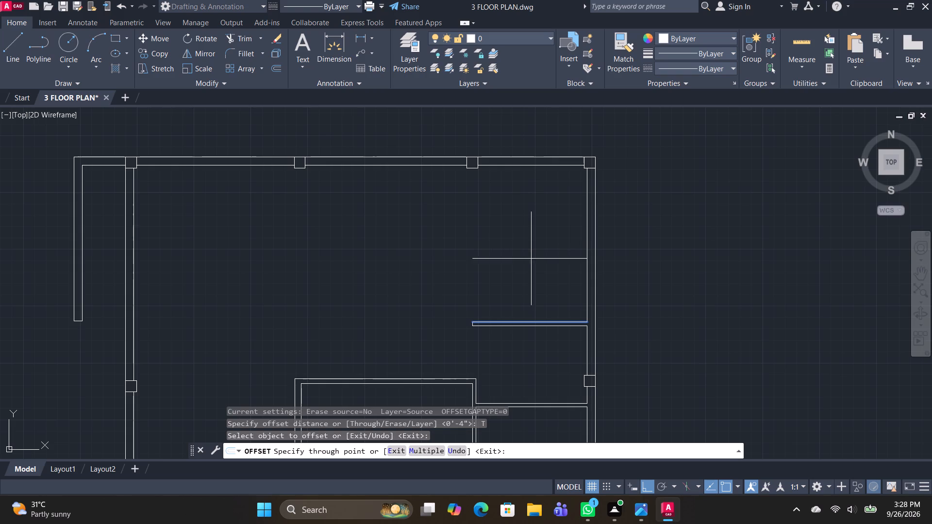
pyautogui.click(529, 276)
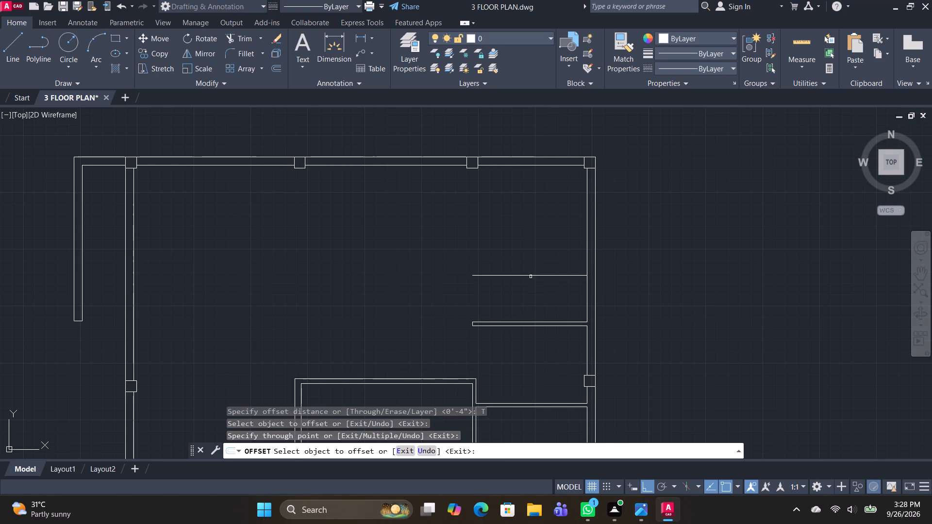
pyautogui.click(531, 277)
pyautogui.scroll(3, 536, 285)
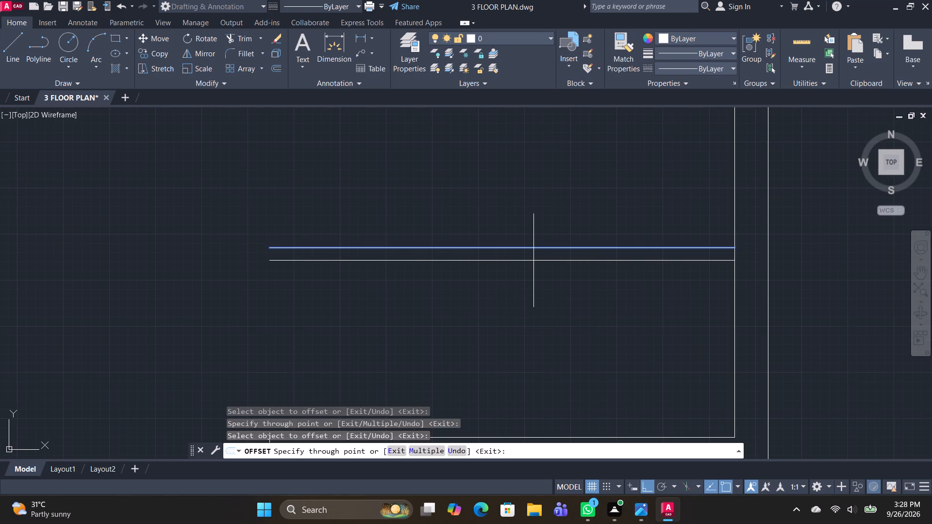
pyautogui.click(533, 261)
pyautogui.scroll(-3, 527, 303)
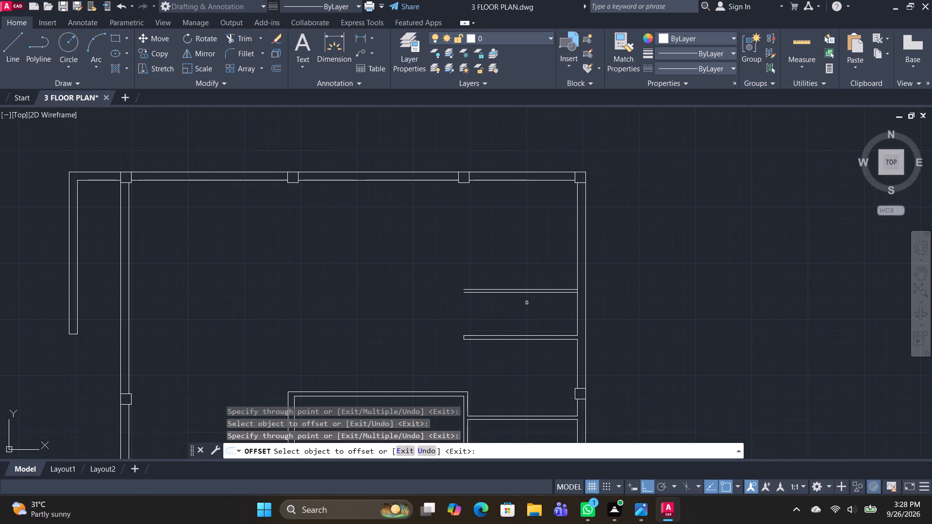
pyautogui.press('Escape')
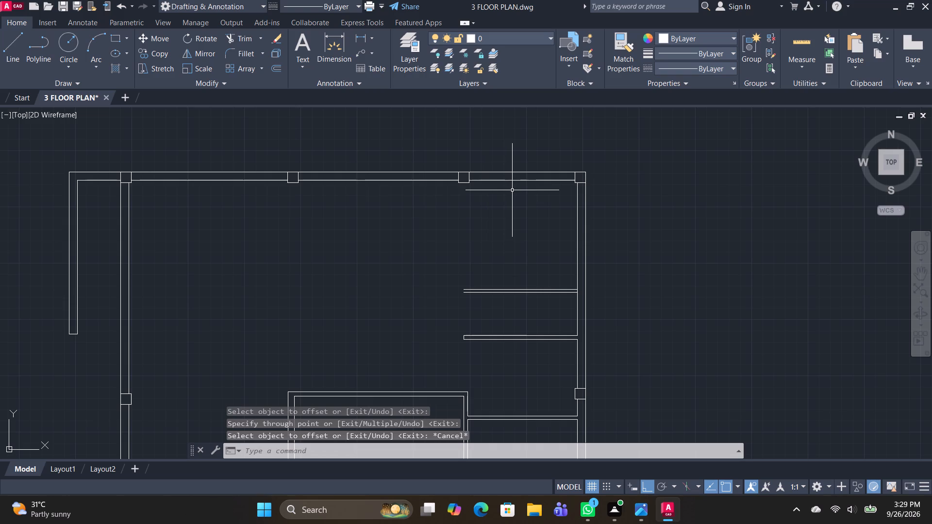
# Extend both lines of the rooms' west wall upward from the middle room's northeast corner to the new uppermost partition.
pyautogui.scroll(-2, 435, 240)
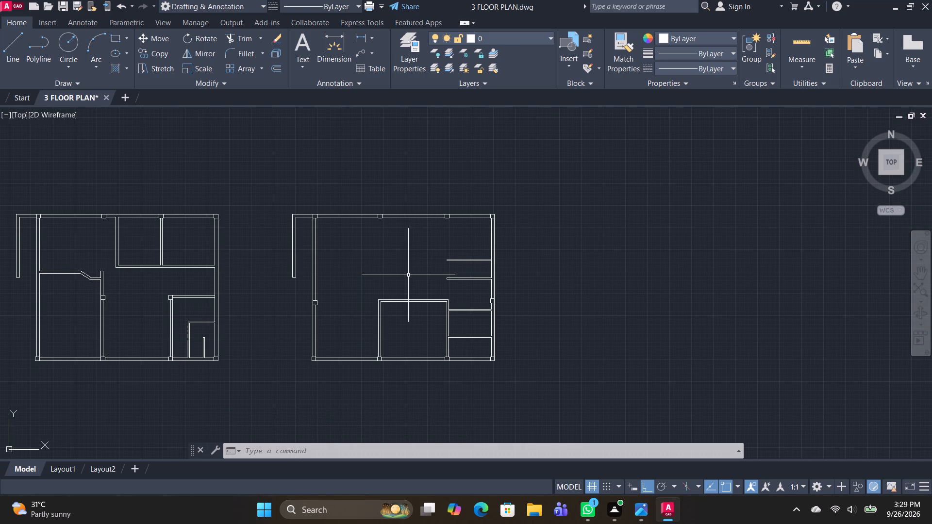
pyautogui.scroll(1, 454, 308)
pyautogui.write('TR')
pyautogui.press('space')
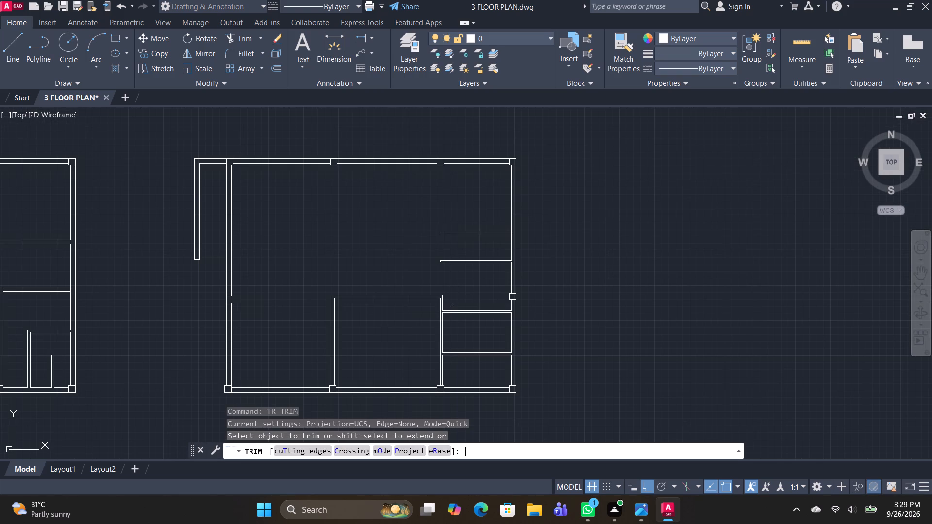
pyautogui.keyDown('shift'); pyautogui.moveTo(453, 328); pyautogui.dragTo(397, 333); pyautogui.keyUp('shift')
pyautogui.scroll(2, 461, 304)
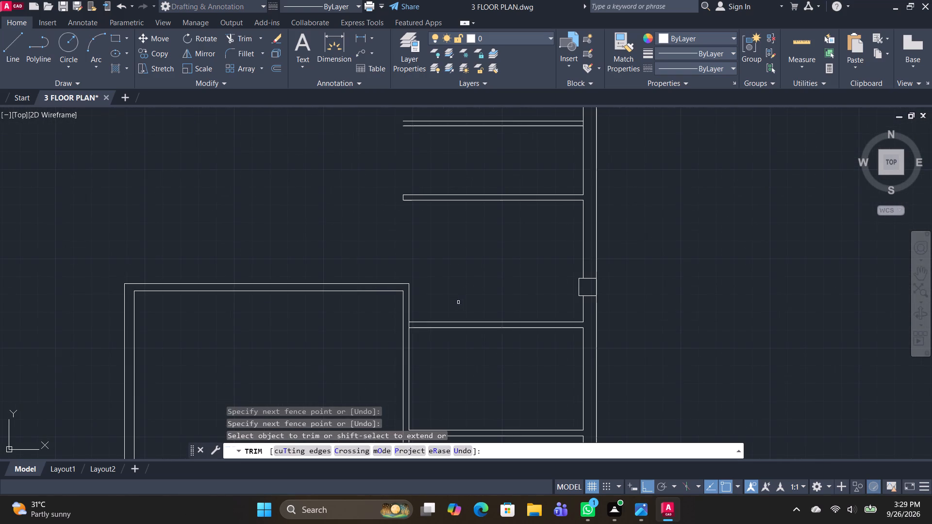
pyautogui.keyDown('shift'); pyautogui.moveTo(437, 300); pyautogui.dragTo(351, 312); pyautogui.keyUp('shift')
pyautogui.keyDown('shift'); pyautogui.moveTo(419, 311); pyautogui.dragTo(327, 320); pyautogui.keyUp('shift')
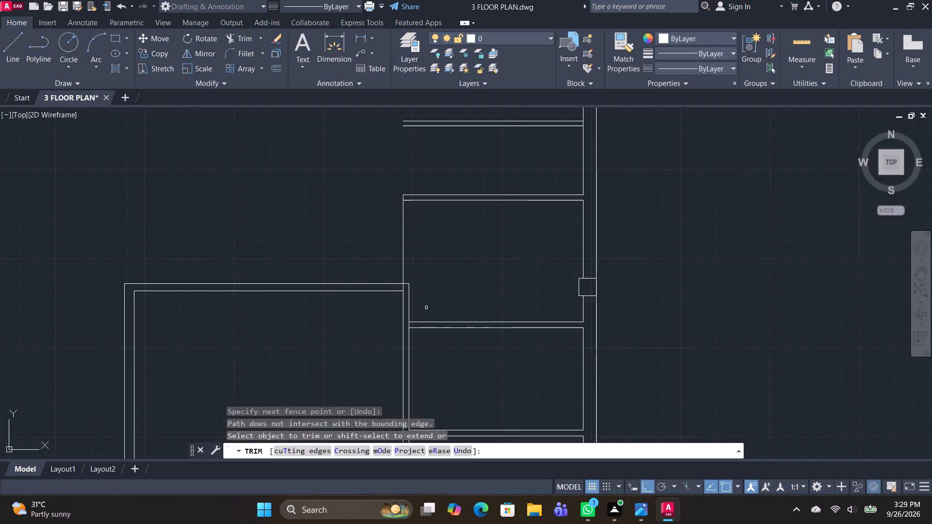
pyautogui.keyDown('shift'); pyautogui.moveTo(427, 307); pyautogui.dragTo(337, 314); pyautogui.keyUp('shift')
pyautogui.keyDown('shift'); pyautogui.moveTo(357, 320); pyautogui.dragTo(334, 333); pyautogui.keyUp('shift')
pyautogui.keyDown('shift'); pyautogui.moveTo(317, 336); pyautogui.dragTo(479, 301); pyautogui.keyUp('shift')
pyautogui.keyDown('shift'); pyautogui.moveTo(348, 327); pyautogui.dragTo(498, 296); pyautogui.keyUp('shift')
pyautogui.keyDown('shift'); pyautogui.moveTo(377, 316); pyautogui.dragTo(516, 279); pyautogui.keyUp('shift')
pyautogui.keyDown('shift'); pyautogui.moveTo(267, 337); pyautogui.dragTo(487, 294); pyautogui.keyUp('shift')
pyautogui.keyDown('shift'); pyautogui.moveTo(358, 322); pyautogui.dragTo(564, 268); pyautogui.keyUp('shift')
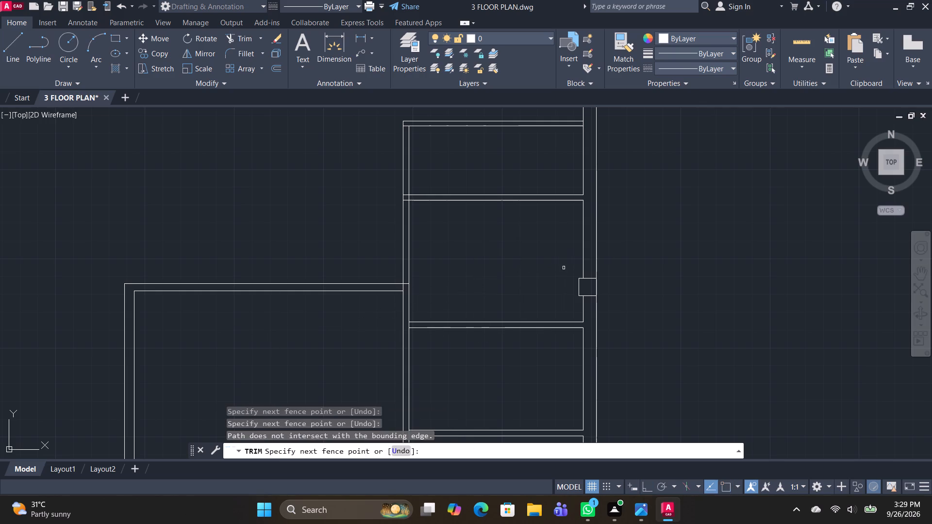
pyautogui.scroll(-1, 474, 278)
pyautogui.keyDown('shift'); pyautogui.moveTo(461, 201); pyautogui.dragTo(310, 220); pyautogui.keyUp('shift')
pyautogui.keyDown('shift'); pyautogui.moveTo(466, 207); pyautogui.dragTo(305, 225); pyautogui.keyUp('shift')
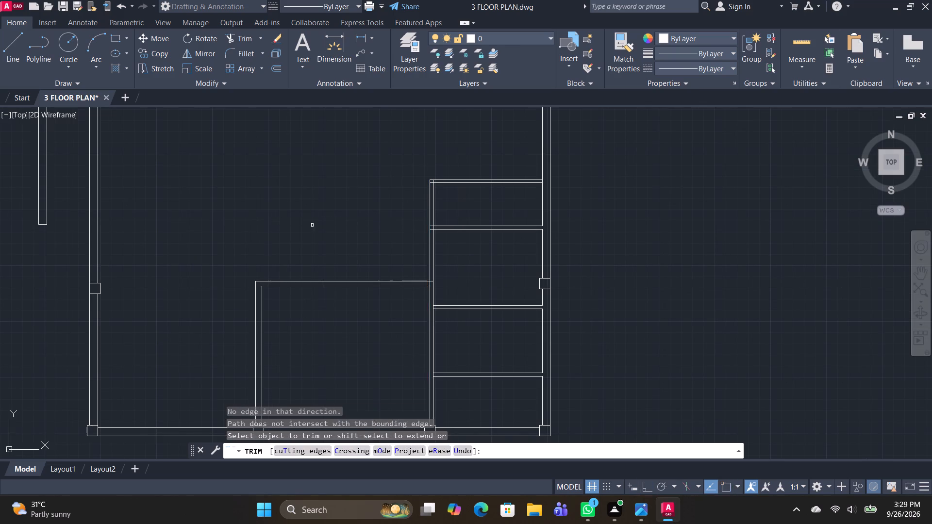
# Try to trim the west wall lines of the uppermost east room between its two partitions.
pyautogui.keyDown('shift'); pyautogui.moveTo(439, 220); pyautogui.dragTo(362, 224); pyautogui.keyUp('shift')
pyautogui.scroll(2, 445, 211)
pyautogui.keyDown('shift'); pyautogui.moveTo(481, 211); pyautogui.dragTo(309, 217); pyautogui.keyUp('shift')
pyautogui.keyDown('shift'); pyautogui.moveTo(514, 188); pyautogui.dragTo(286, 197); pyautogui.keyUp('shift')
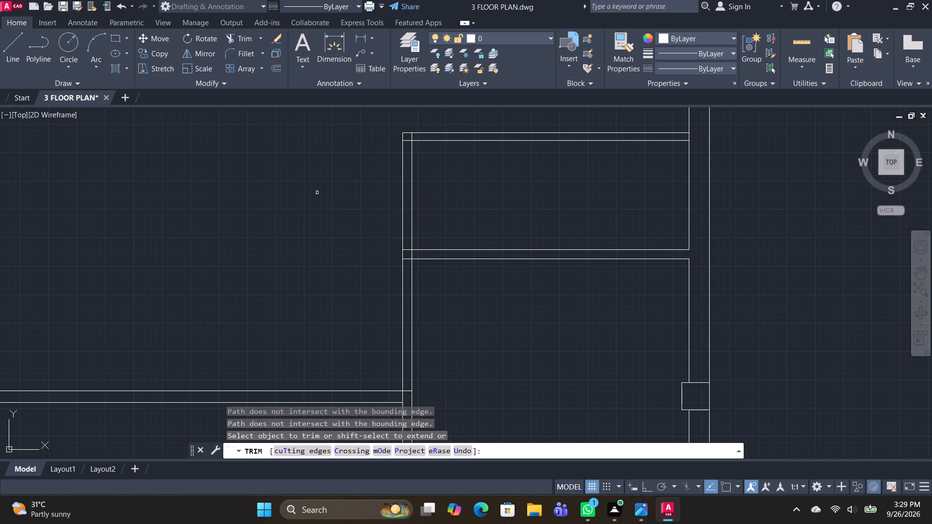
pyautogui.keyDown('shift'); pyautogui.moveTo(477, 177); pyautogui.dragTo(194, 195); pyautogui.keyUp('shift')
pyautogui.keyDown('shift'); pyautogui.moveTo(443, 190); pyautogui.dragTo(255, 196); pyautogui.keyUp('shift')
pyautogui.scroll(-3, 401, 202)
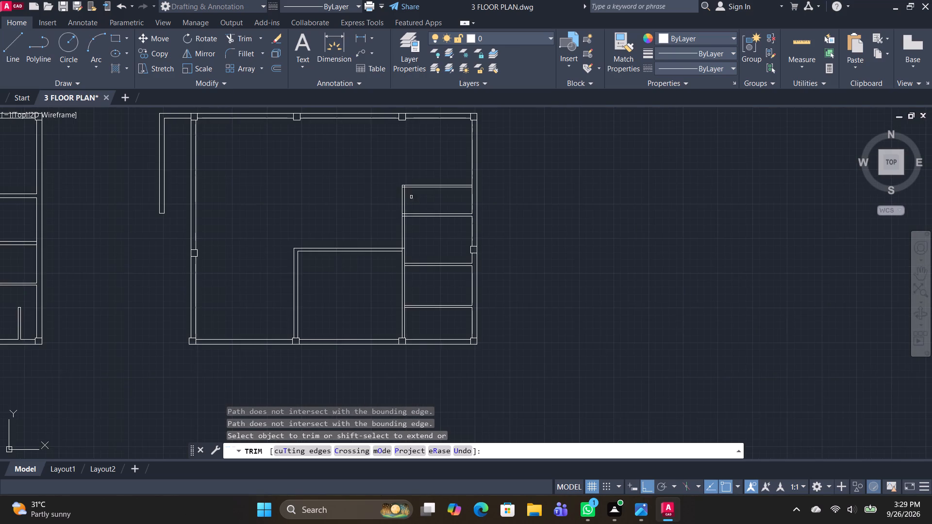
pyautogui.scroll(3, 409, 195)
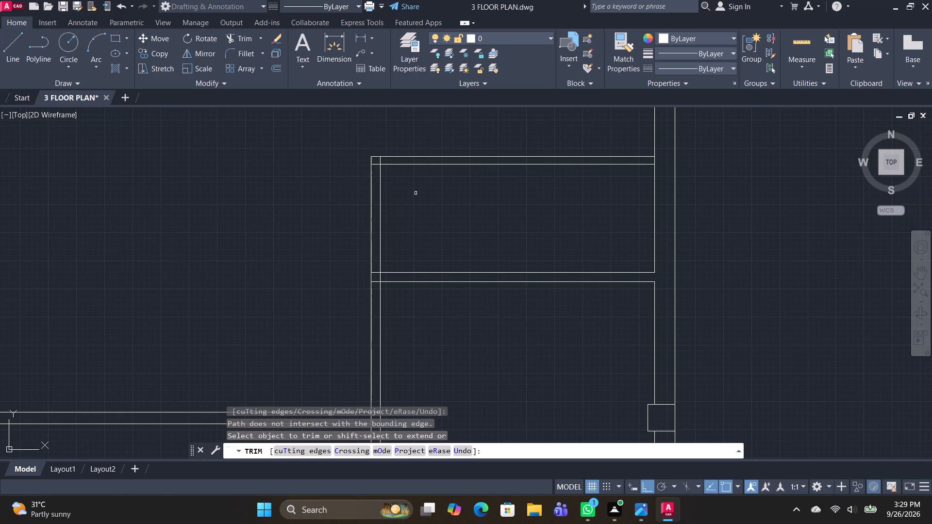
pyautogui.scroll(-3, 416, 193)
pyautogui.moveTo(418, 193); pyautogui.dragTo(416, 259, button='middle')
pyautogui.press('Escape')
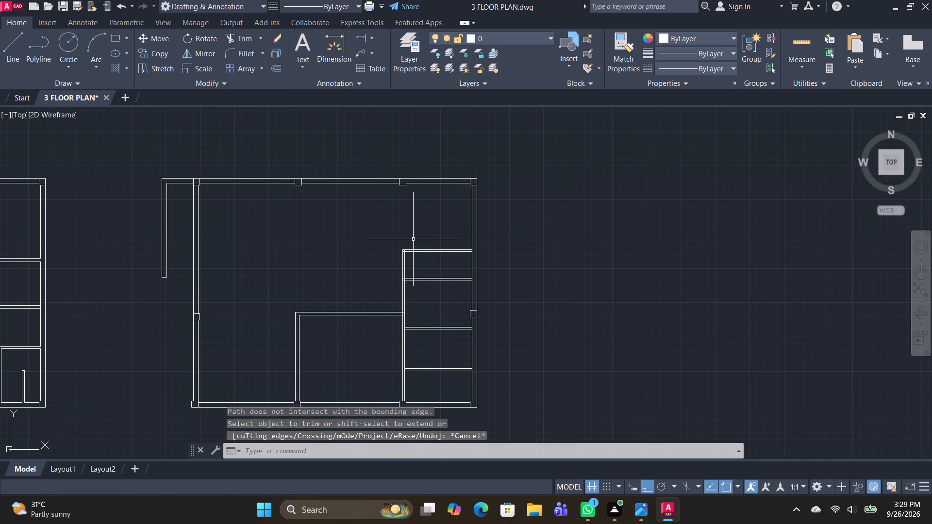
# Draw a vertical line from the uppermost partition, at the west wall's inner line, up to the column on the north wall.
pyautogui.write('L')
pyautogui.press('space')
pyautogui.scroll(5, 414, 246)
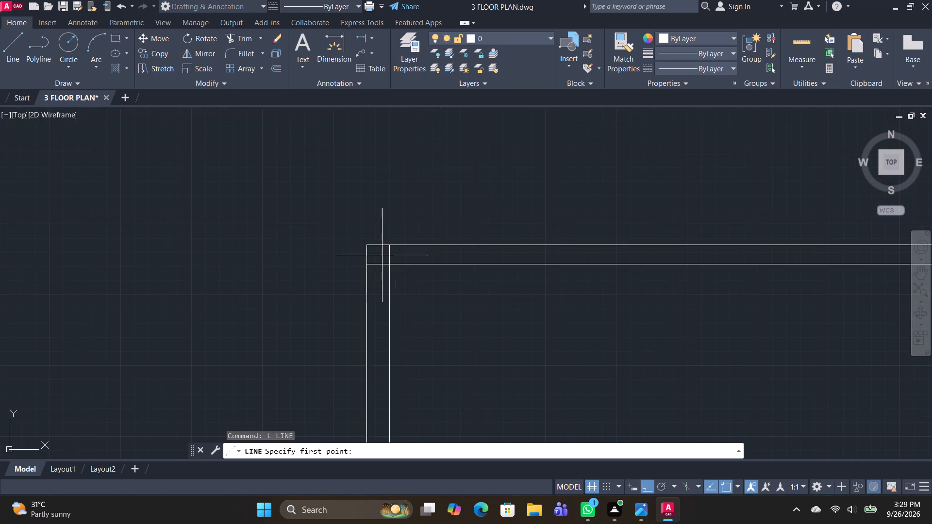
pyautogui.click(388, 246)
pyautogui.scroll(1, 395, 199)
pyautogui.scroll(-4, 395, 199)
pyautogui.moveTo(396, 200); pyautogui.dragTo(415, 377, button='middle')
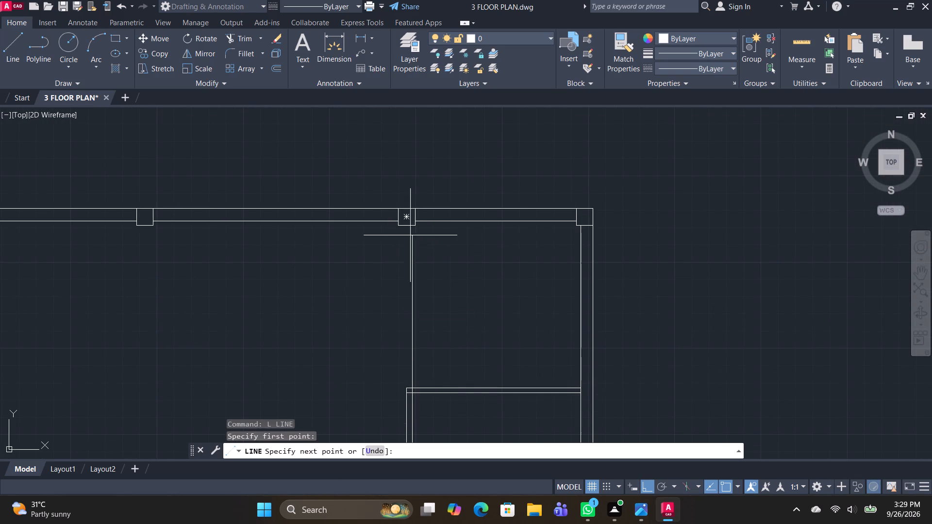
pyautogui.scroll(3, 412, 228)
pyautogui.click(405, 222)
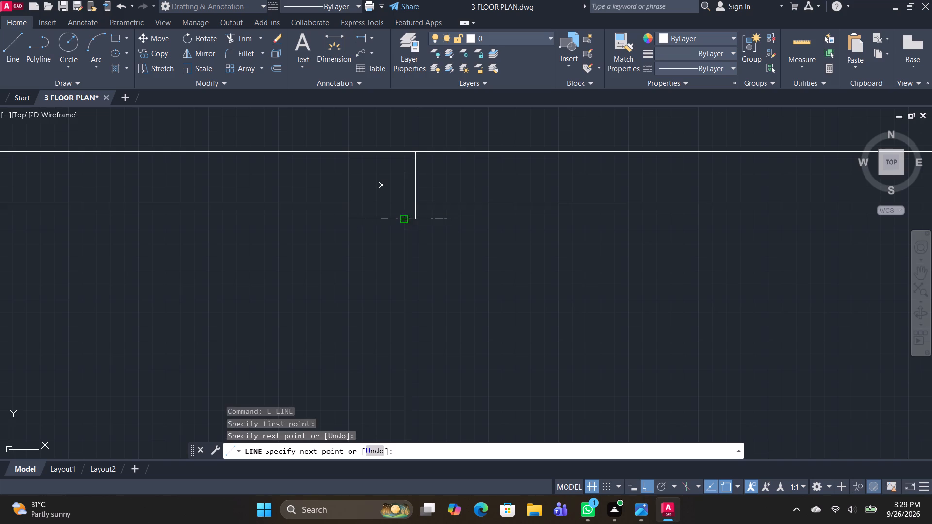
pyautogui.press('space')
# Draw a parallel vertical line from the uppermost partition's west end up to the same north wall column.
pyautogui.press('space')
pyautogui.scroll(-2, 428, 272)
pyautogui.moveTo(459, 319); pyautogui.dragTo(426, 213, button='middle')
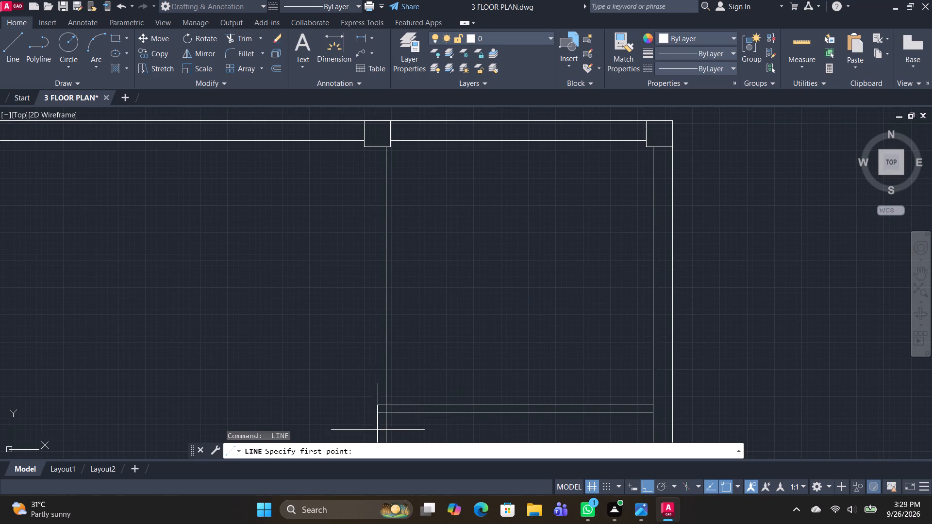
pyautogui.click(376, 400)
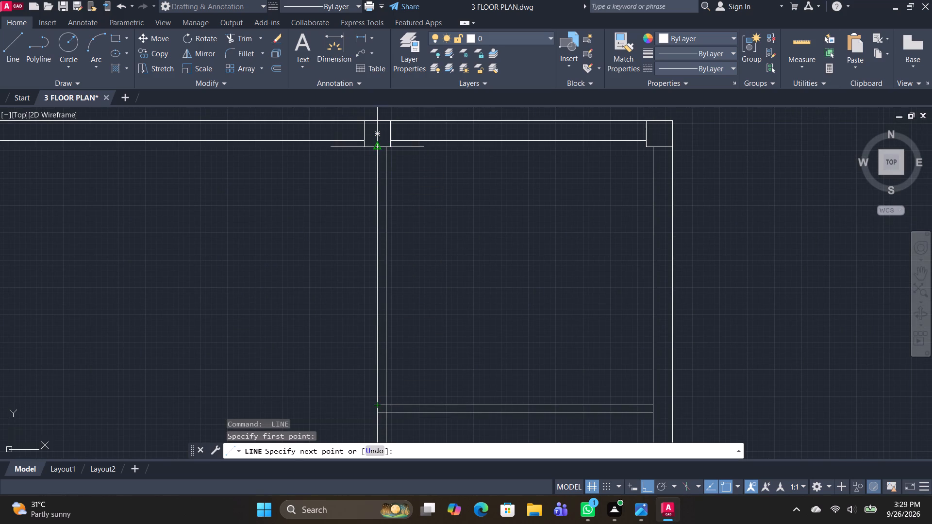
pyautogui.click(377, 147)
pyautogui.press('space')
# Trim both west wall lines between the middle room's northeast corner and the second partition from the north.
pyautogui.scroll(-2, 435, 222)
pyautogui.moveTo(445, 234); pyautogui.dragTo(402, 176, button='middle')
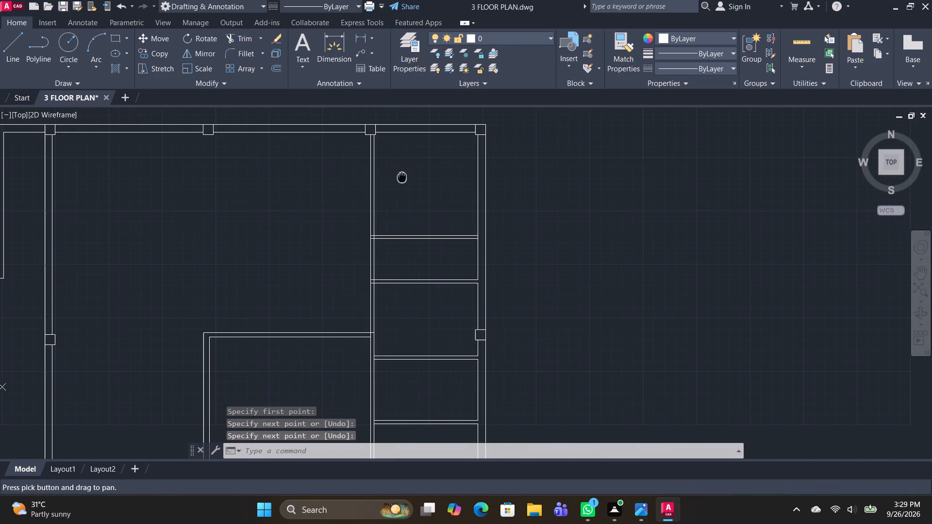
pyautogui.write('TR')
pyautogui.press('space')
pyautogui.scroll(2, 376, 189)
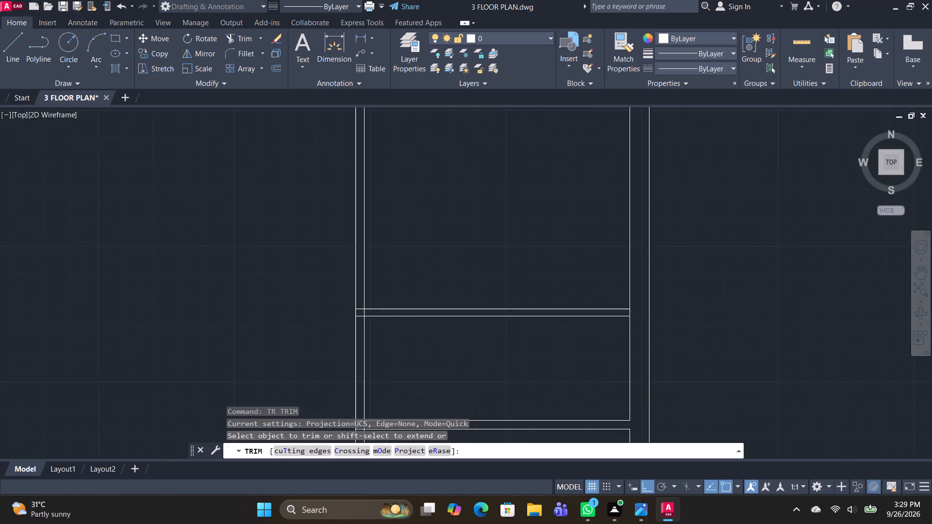
pyautogui.scroll(1, 376, 189)
pyautogui.moveTo(377, 275); pyautogui.dragTo(395, 149, button='middle')
pyautogui.scroll(3, 356, 238)
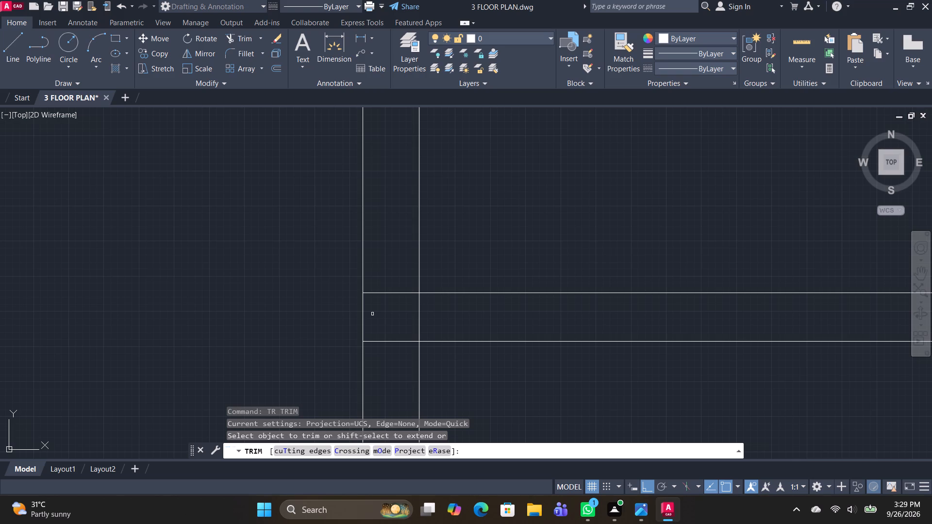
pyautogui.scroll(-2, 483, 393)
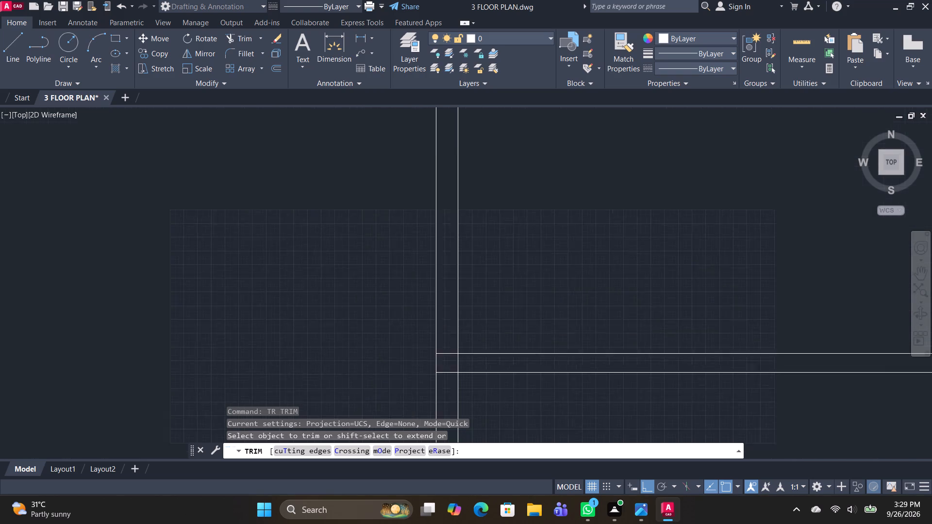
pyautogui.moveTo(524, 404); pyautogui.dragTo(507, 203, button='middle')
pyautogui.scroll(-4, 481, 286)
pyautogui.moveTo(483, 293); pyautogui.dragTo(467, 229, button='middle')
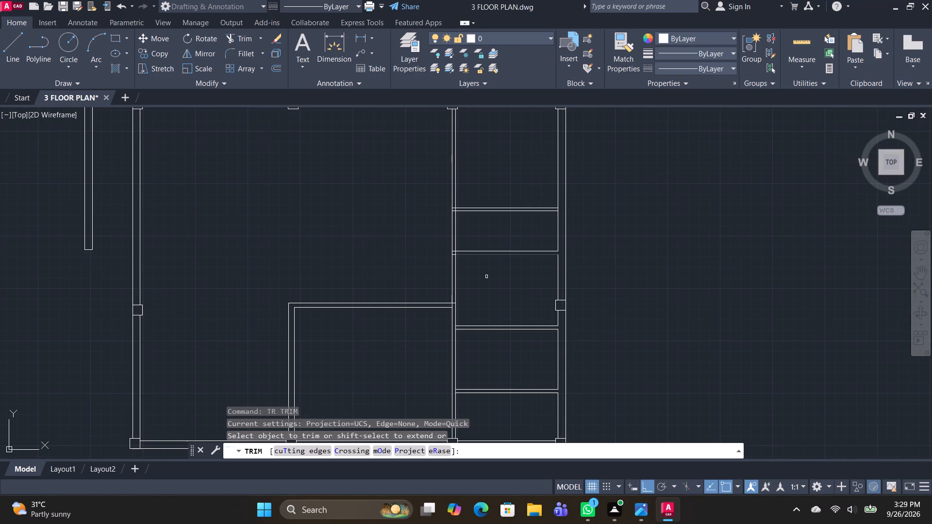
pyautogui.moveTo(486, 277); pyautogui.dragTo(377, 274)
pyautogui.scroll(1, 446, 275)
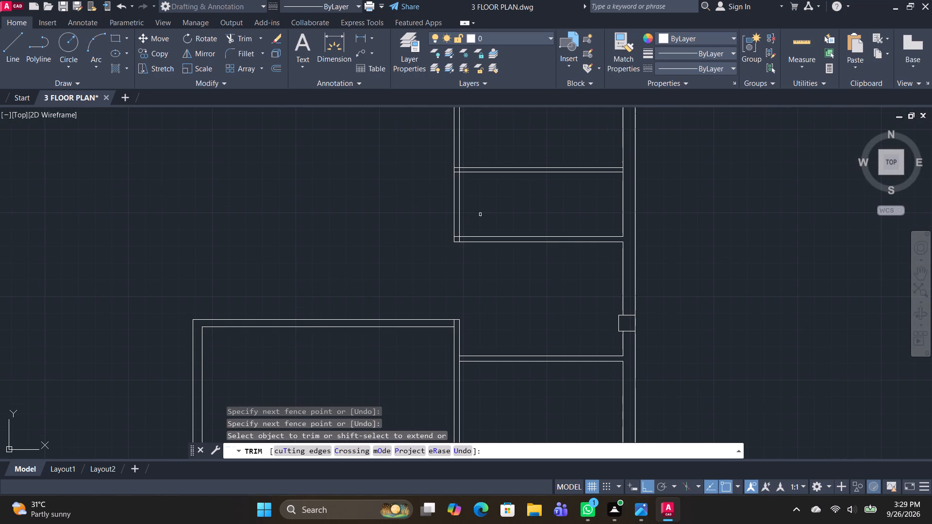
pyautogui.moveTo(479, 202); pyautogui.dragTo(467, 276, button='middle')
pyautogui.scroll(1, 476, 254)
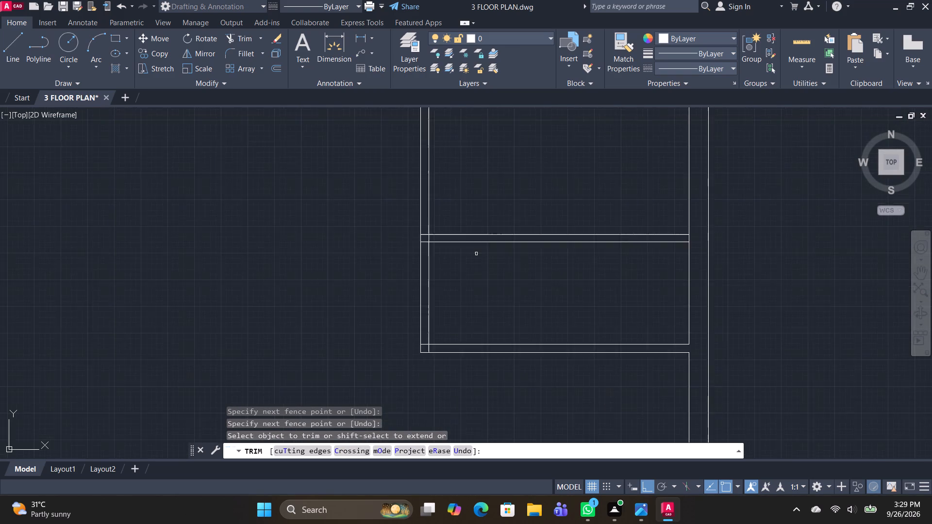
pyautogui.scroll(2, 476, 254)
pyautogui.press('Escape')
# Draw a short vertical line across the two lines of the uppermost partition, a short distance east of the west wall.
pyautogui.write('L')
pyautogui.press('space')
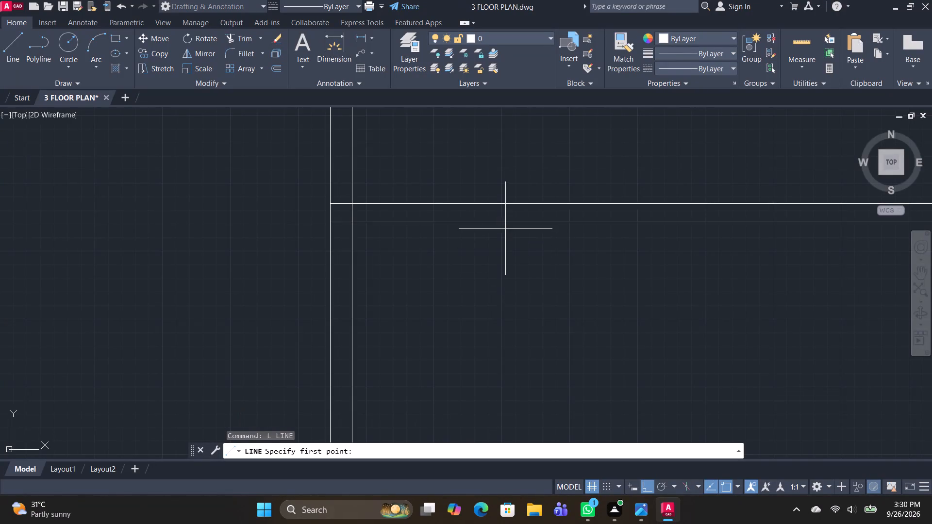
pyautogui.click(516, 222)
pyautogui.click(521, 206)
pyautogui.press('space')
# Trim the overlapping line ends where the uppermost partition and the partition below it meet the west wall.
pyautogui.scroll(-3, 436, 357)
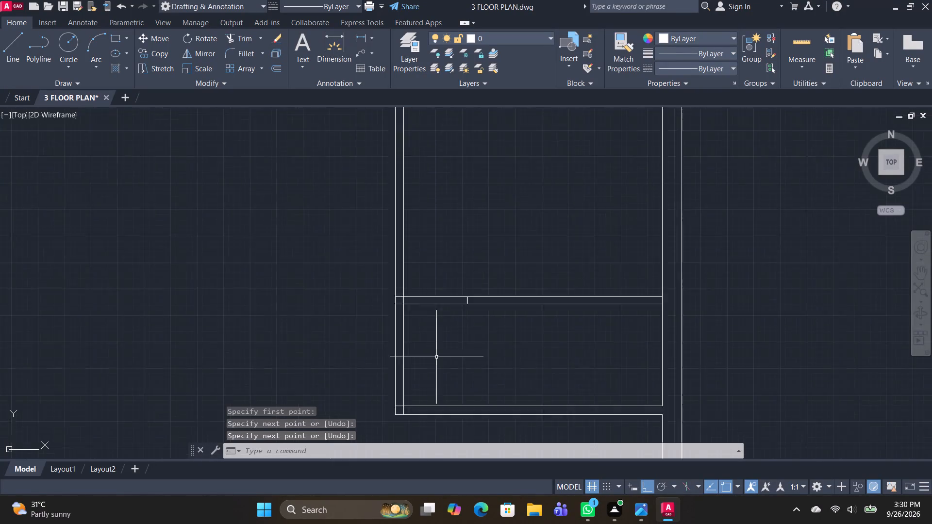
pyautogui.moveTo(462, 351); pyautogui.dragTo(441, 254, button='middle')
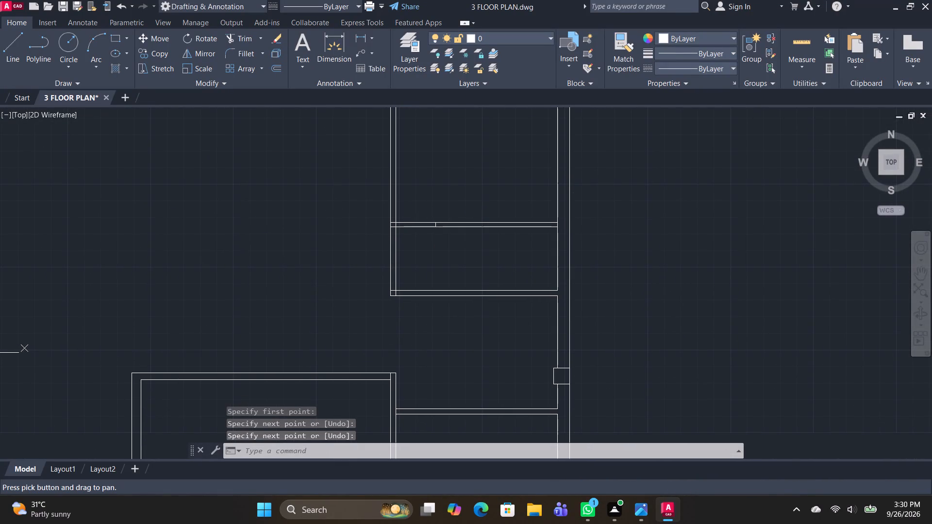
pyautogui.scroll(-1, 441, 255)
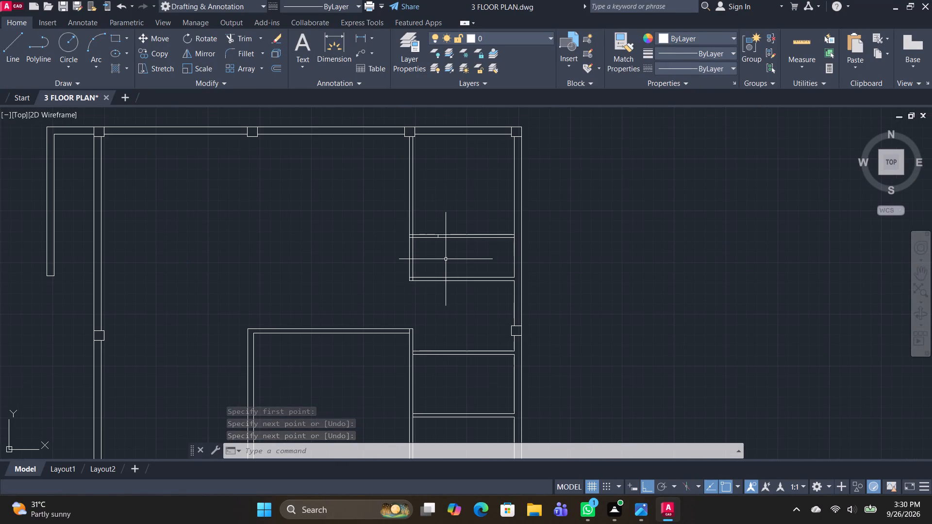
pyautogui.write('TR')
pyautogui.press('space')
pyautogui.scroll(2, 433, 242)
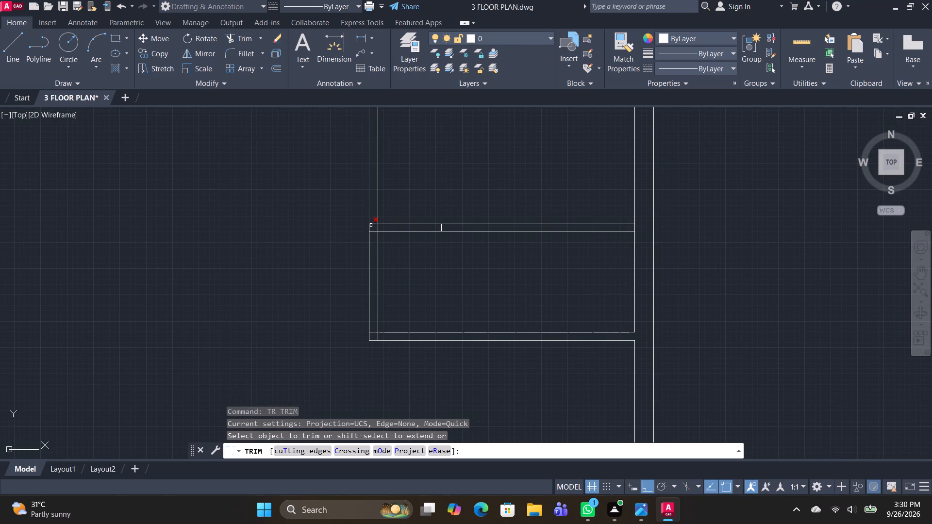
pyautogui.click(373, 225)
pyautogui.click(373, 233)
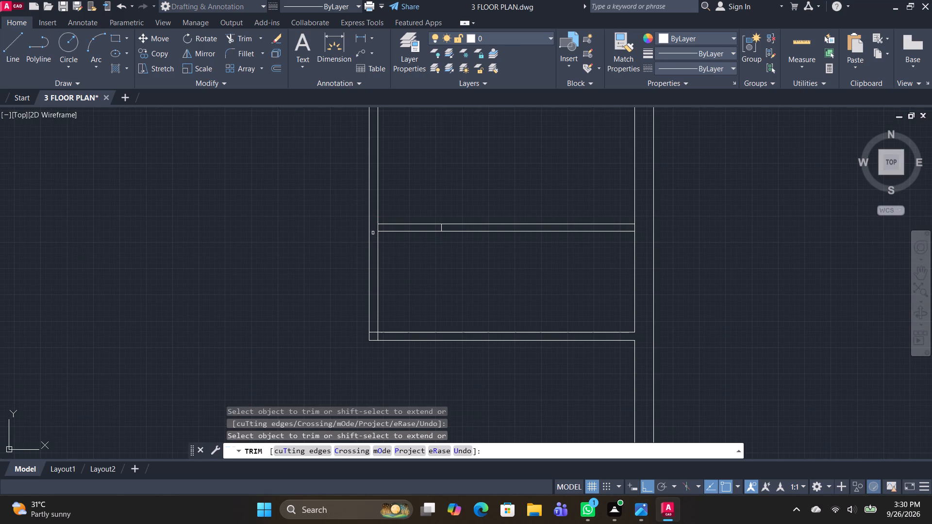
pyautogui.click(380, 228)
pyautogui.click(372, 228)
pyautogui.scroll(3, 376, 340)
pyautogui.moveTo(398, 330); pyautogui.dragTo(354, 293)
pyautogui.scroll(-2, 432, 279)
pyautogui.moveTo(466, 243); pyautogui.dragTo(456, 276, button='middle')
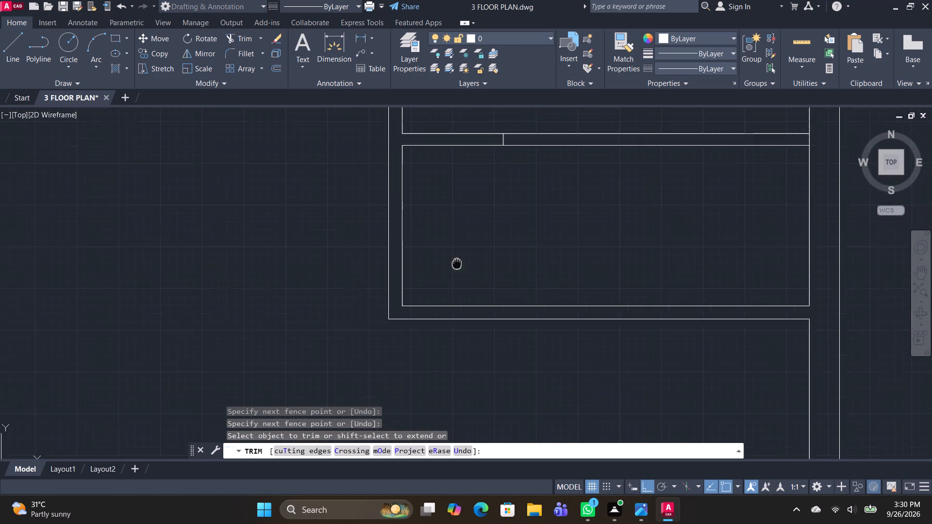
pyautogui.moveTo(456, 276); pyautogui.dragTo(436, 344, button='middle')
# Extend the west wall's inner line across the uppermost partition's junction and trim both partition lines west of the short end line.
pyautogui.click(455, 281)
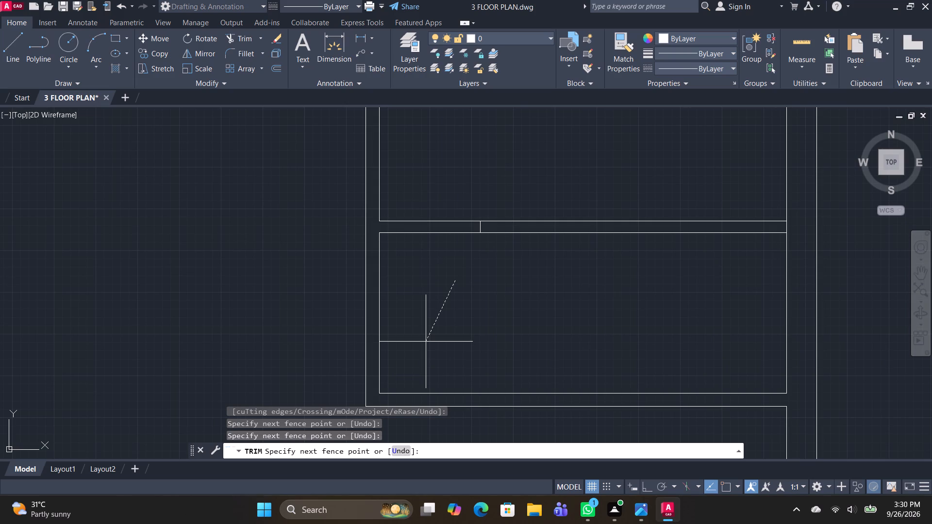
pyautogui.click(428, 313)
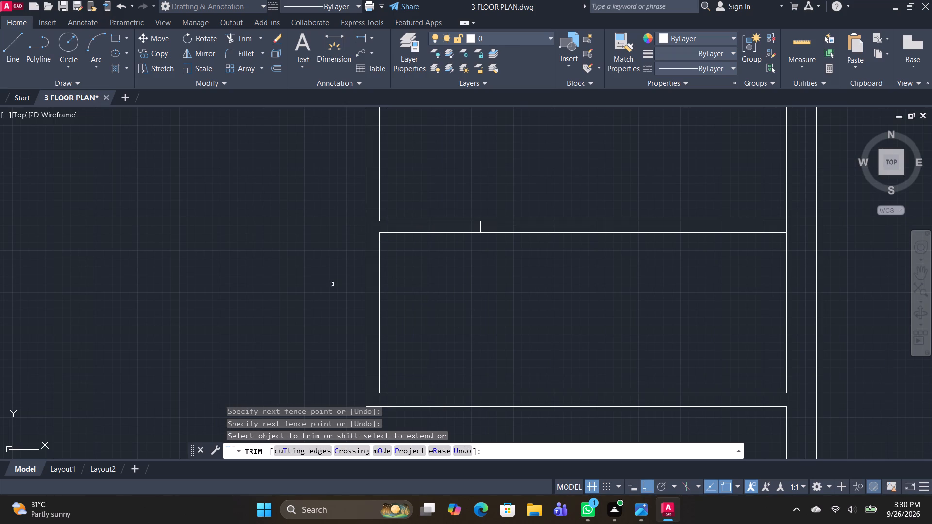
pyautogui.keyDown('shift'); pyautogui.click(378, 216); pyautogui.keyUp('shift')
pyautogui.moveTo(419, 201); pyautogui.dragTo(395, 346)
pyautogui.scroll(-2, 443, 301)
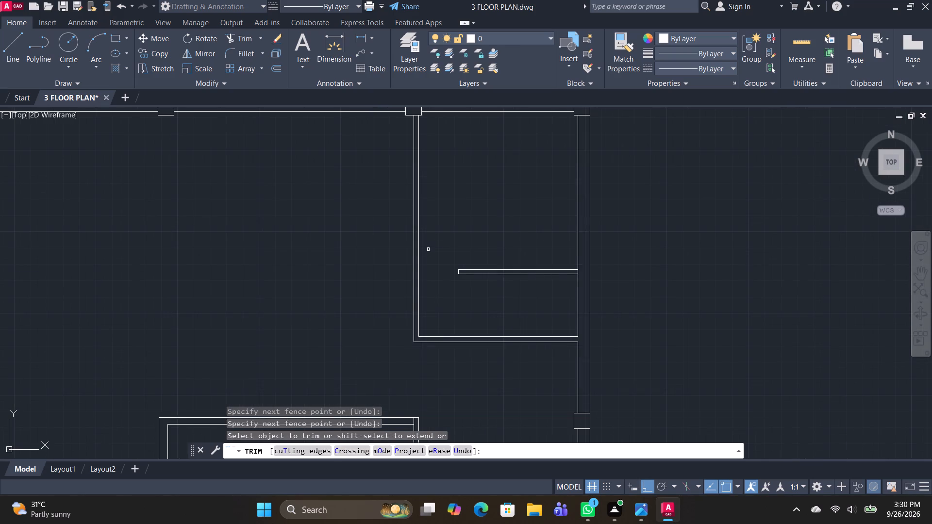
pyautogui.scroll(1, 449, 229)
pyautogui.scroll(-1, 484, 241)
pyautogui.moveTo(484, 241); pyautogui.dragTo(460, 184, button='middle')
pyautogui.scroll(-1, 460, 249)
pyautogui.press('Escape')
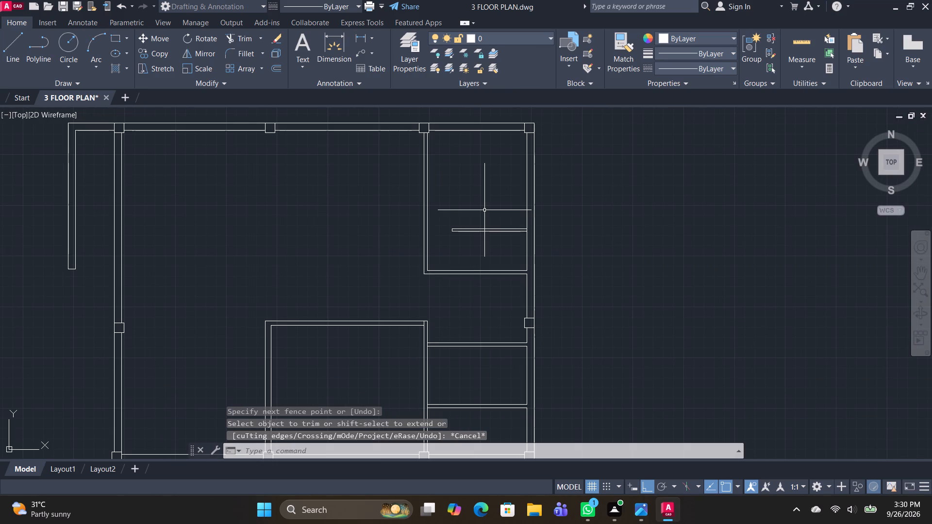
# Draw a narrow vertical rectangle as a stub wall from the north wall's inner line down into the northeast room.
pyautogui.write('REC')
pyautogui.press('space')
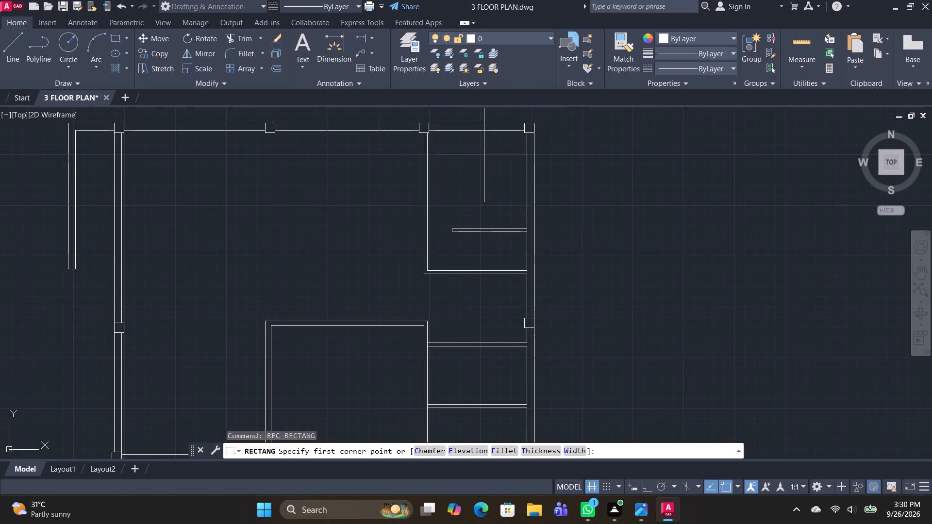
pyautogui.scroll(2, 483, 152)
pyautogui.moveTo(467, 167); pyautogui.dragTo(443, 299, button='middle')
pyautogui.click(437, 227)
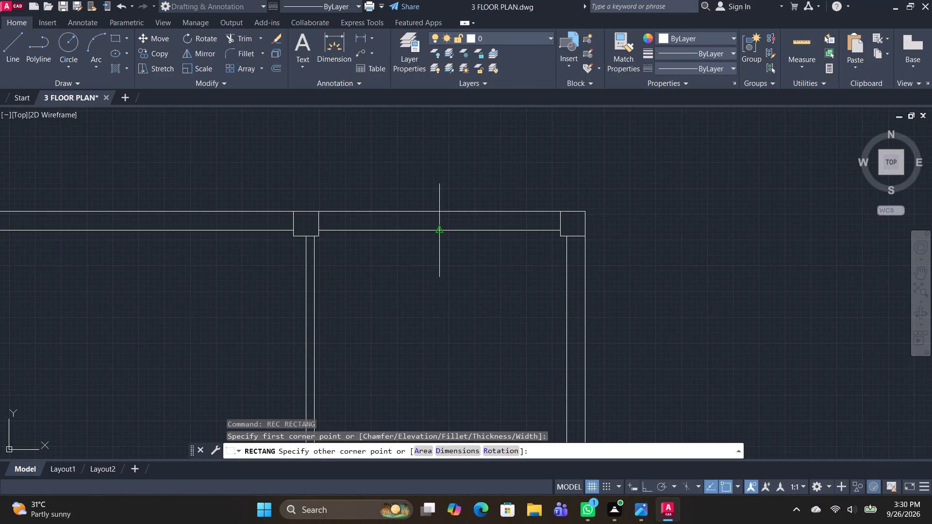
pyautogui.moveTo(432, 371); pyautogui.dragTo(415, 219, button='middle')
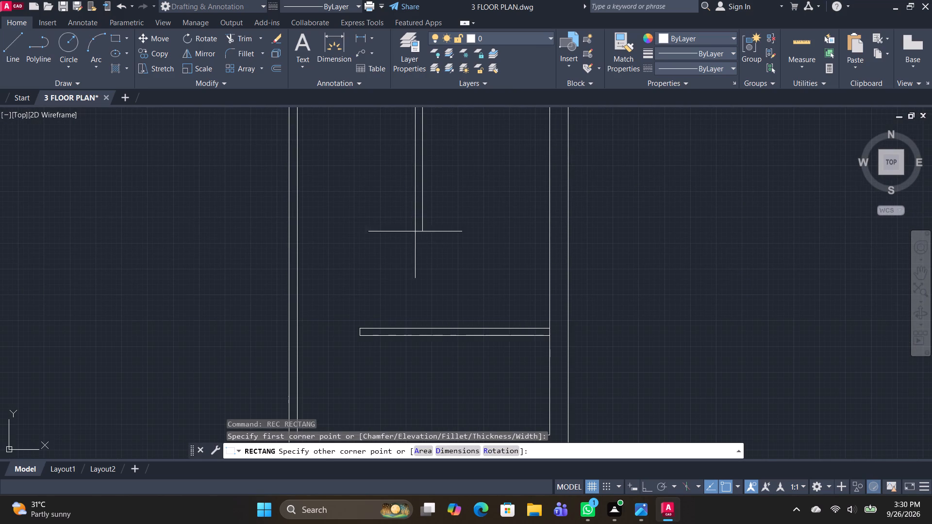
pyautogui.click(412, 244)
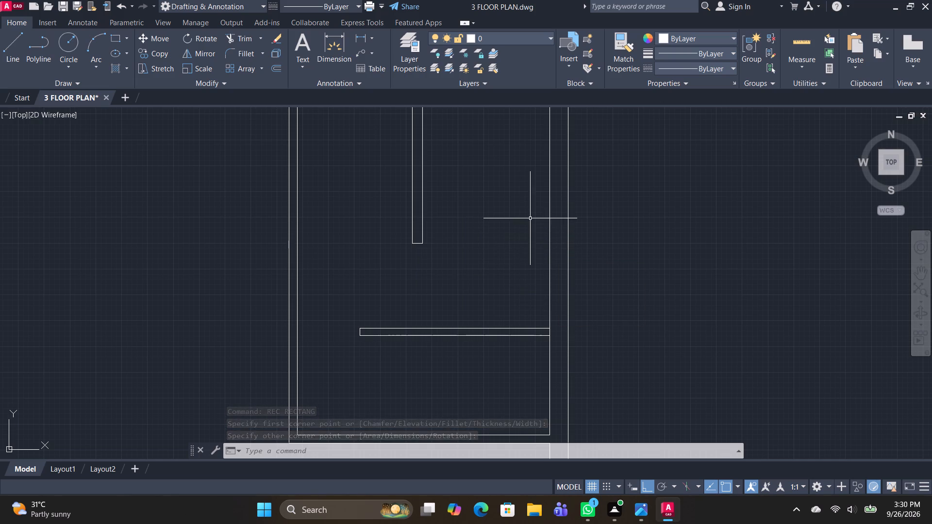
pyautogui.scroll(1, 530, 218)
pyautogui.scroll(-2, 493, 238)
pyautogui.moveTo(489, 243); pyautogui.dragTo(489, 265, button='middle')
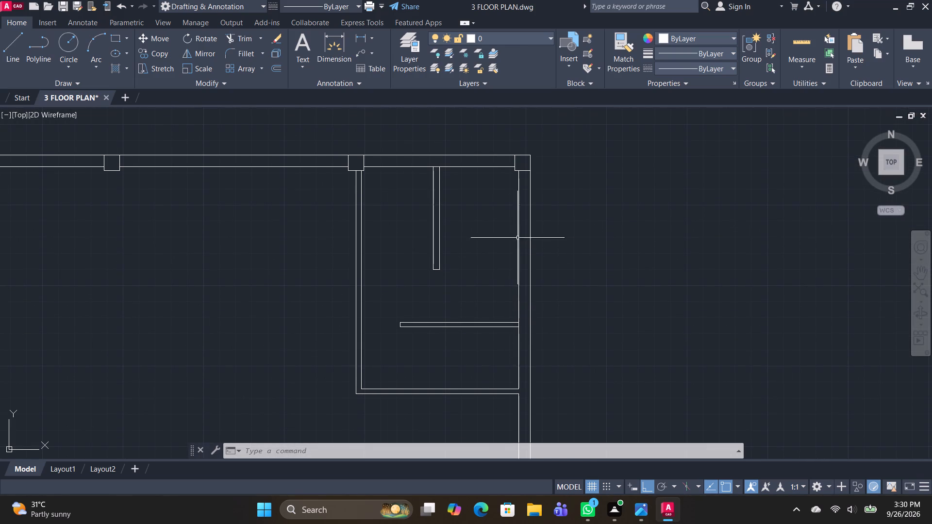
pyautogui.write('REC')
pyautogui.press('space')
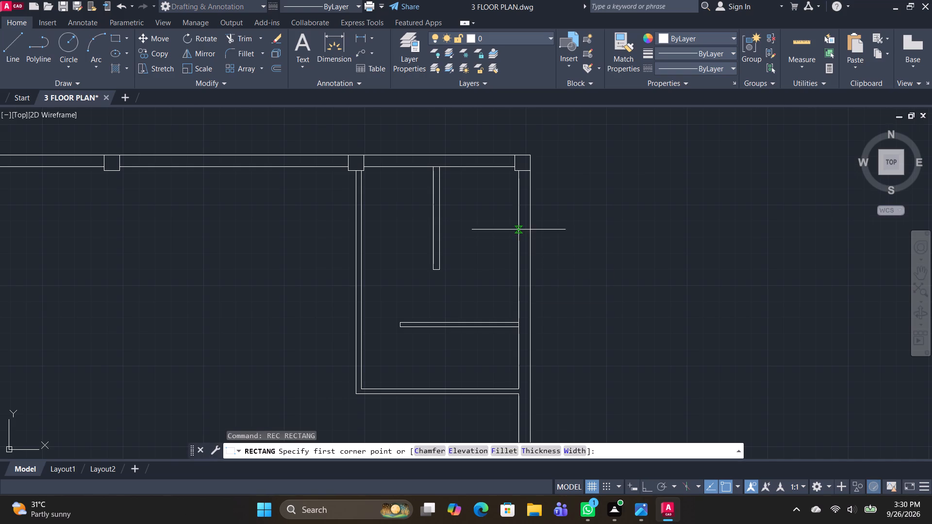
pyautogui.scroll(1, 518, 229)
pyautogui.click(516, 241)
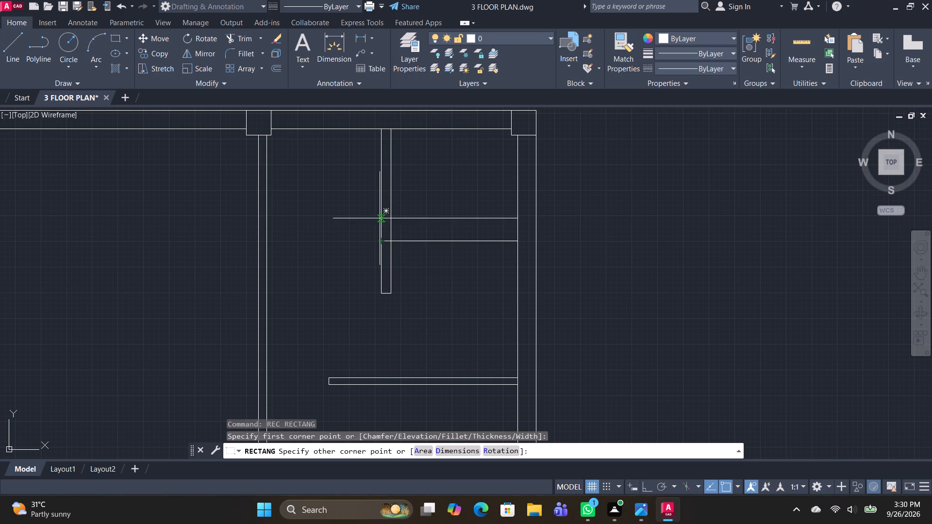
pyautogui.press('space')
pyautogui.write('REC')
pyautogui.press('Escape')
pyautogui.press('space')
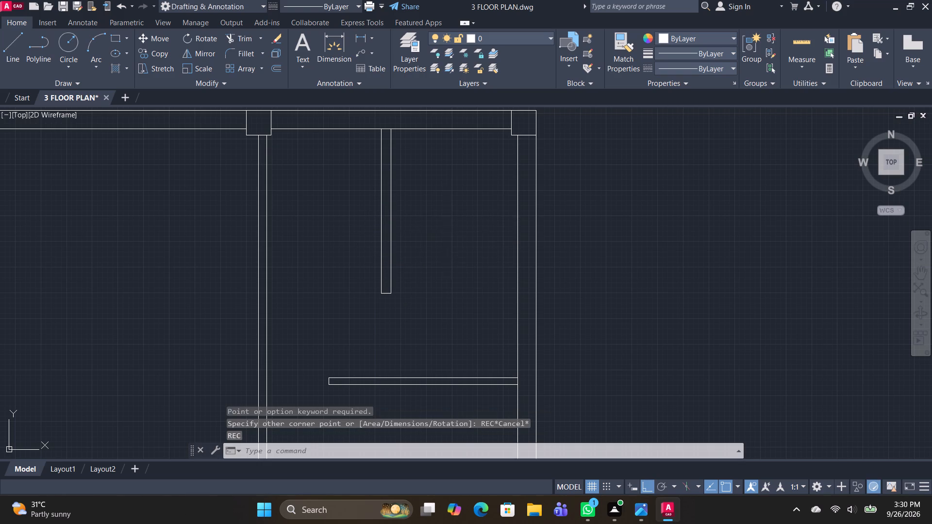
# Draw two narrow horizontal rectangles as partitions from the east wall's inner line across to the far edge of the northeast stub wall.
pyautogui.click(517, 201)
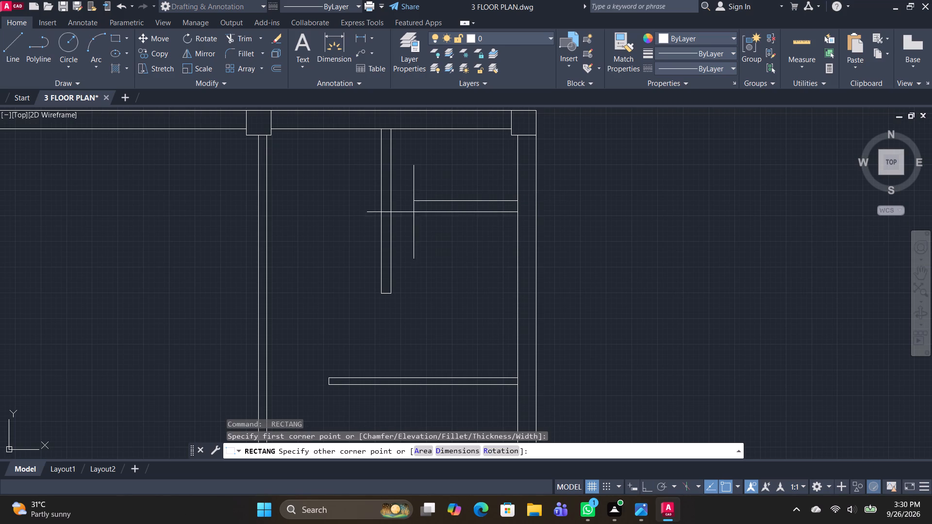
pyautogui.click(381, 208)
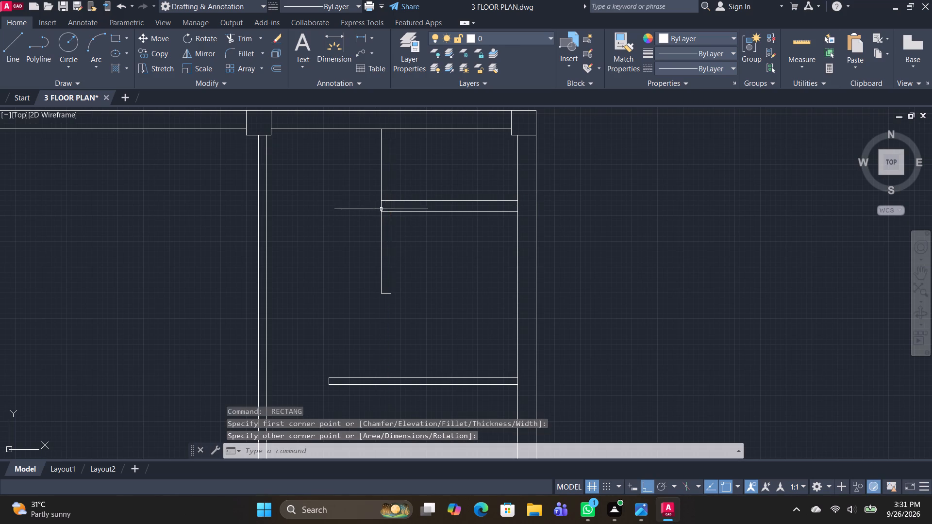
pyautogui.press('space')
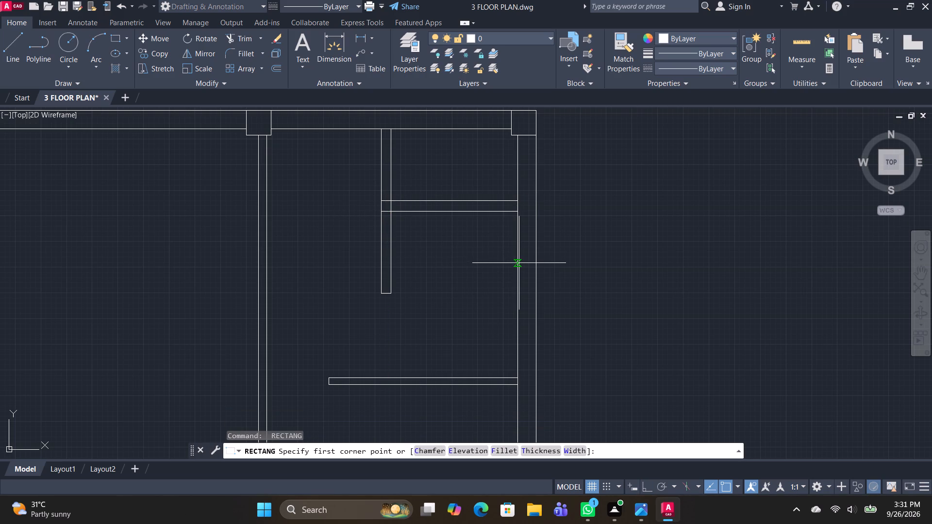
pyautogui.moveTo(517, 267); pyautogui.dragTo(505, 270)
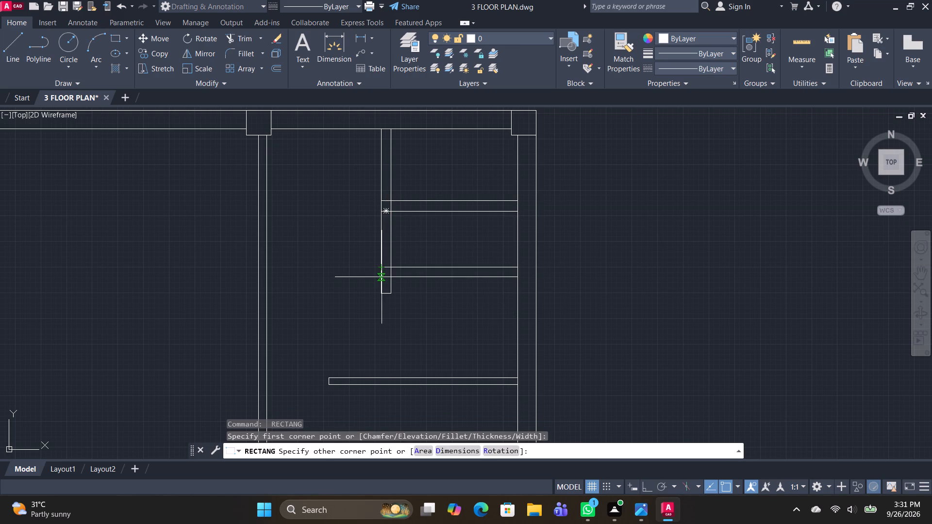
pyautogui.click(382, 277)
pyautogui.press('Escape')
# Trim the overlapping lines where the two new partitions meet the stub wall so the junctions are open.
pyautogui.write('TR')
pyautogui.press('space')
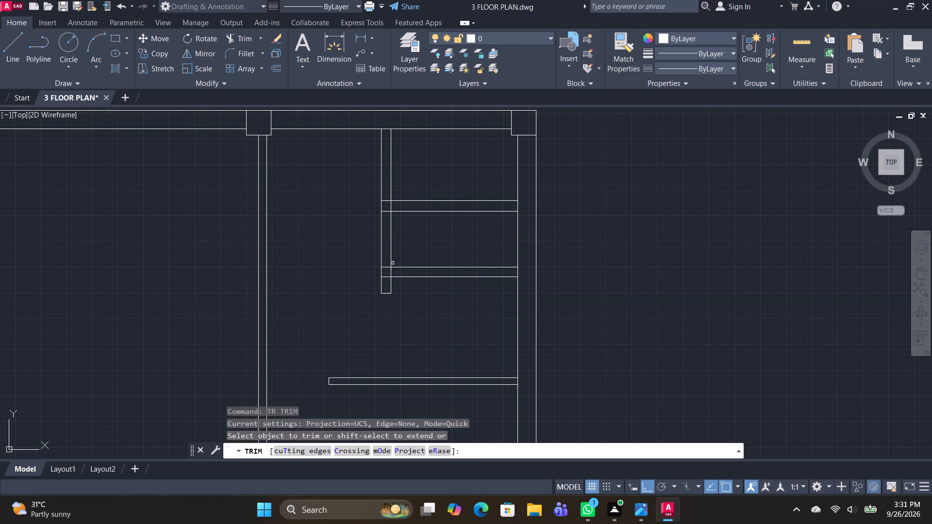
pyautogui.scroll(2, 382, 261)
pyautogui.moveTo(391, 313); pyautogui.dragTo(393, 262)
pyautogui.moveTo(395, 302); pyautogui.dragTo(440, 298)
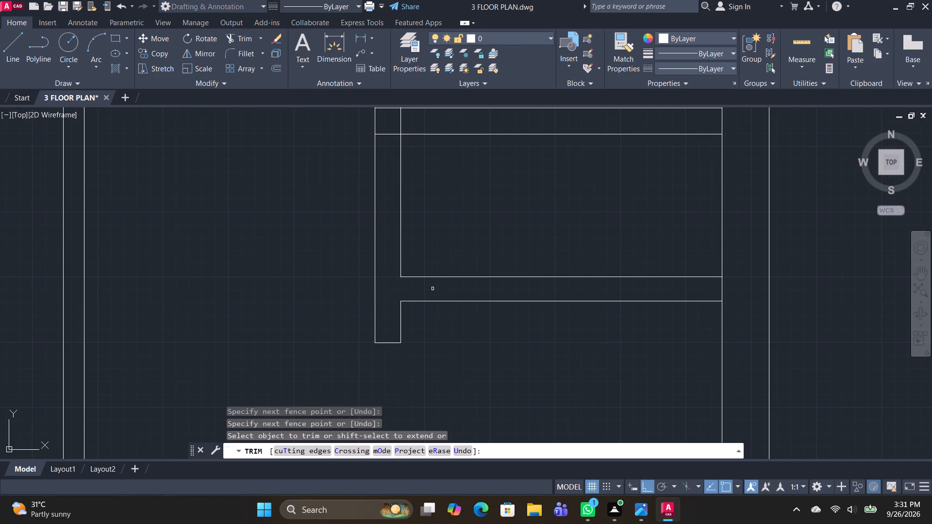
pyautogui.scroll(-2, 444, 213)
pyautogui.scroll(2, 422, 189)
pyautogui.moveTo(422, 189); pyautogui.dragTo(422, 127)
pyautogui.moveTo(420, 162); pyautogui.dragTo(489, 161)
# Trim the east wall's inner line between the edges of both new partitions.
pyautogui.scroll(-3, 479, 232)
pyautogui.scroll(2, 538, 212)
pyautogui.moveTo(549, 222); pyautogui.dragTo(557, 225)
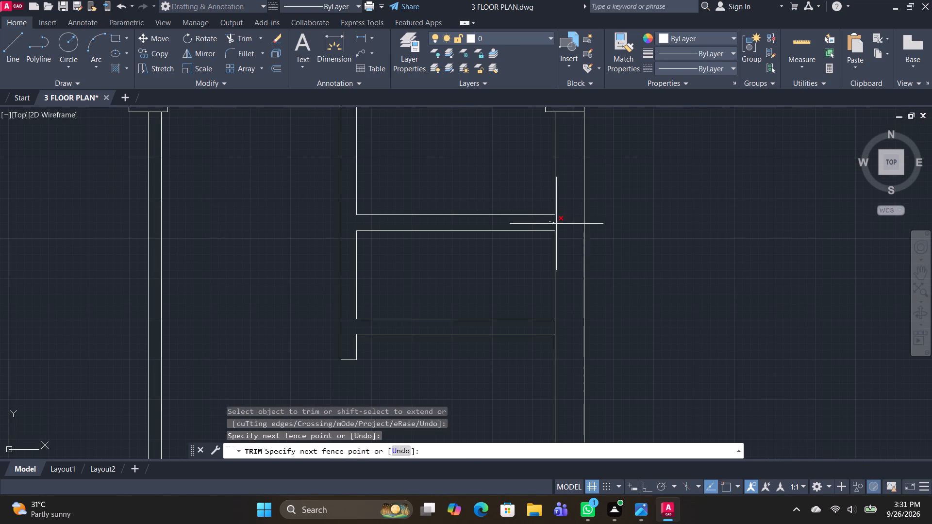
pyautogui.moveTo(557, 225); pyautogui.dragTo(570, 227)
pyautogui.moveTo(560, 328); pyautogui.dragTo(519, 330)
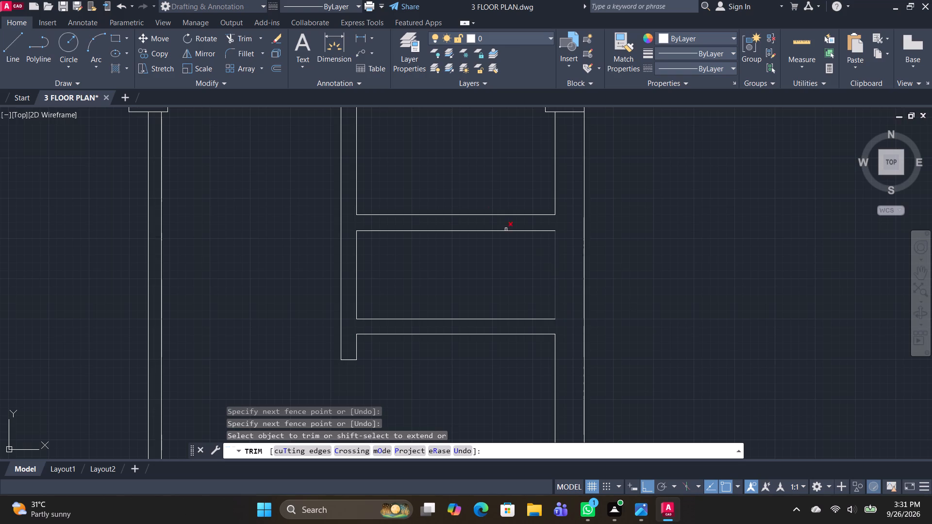
pyautogui.scroll(-1, 482, 204)
pyautogui.press('Escape')
# Extend the lower new partition's two lines west to the room's west wall and trim the stub wall lines crossing them.
pyautogui.scroll(-1, 585, 310)
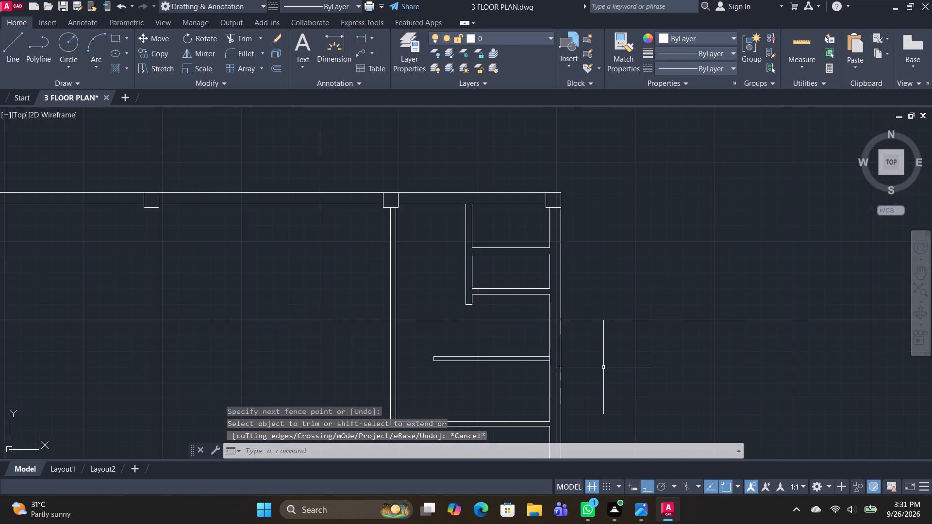
pyautogui.moveTo(601, 355); pyautogui.dragTo(584, 298, button='middle')
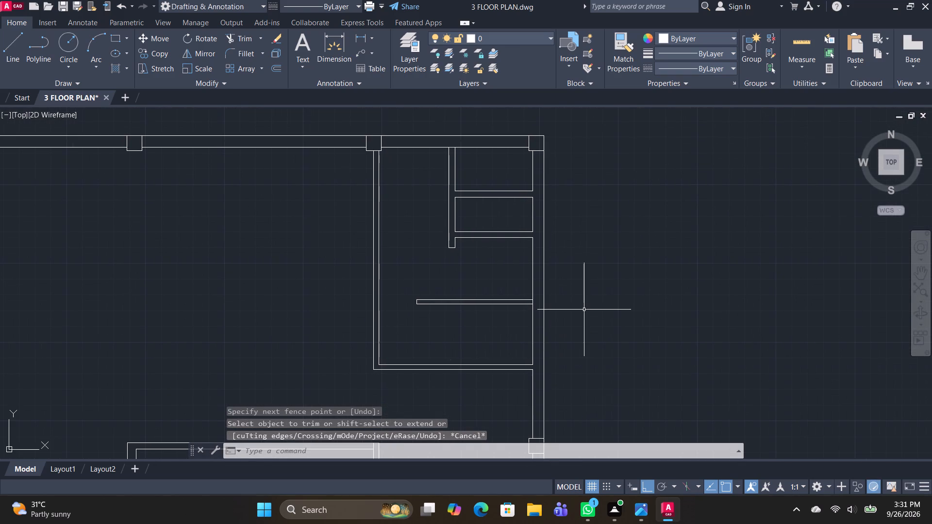
pyautogui.scroll(1, 430, 239)
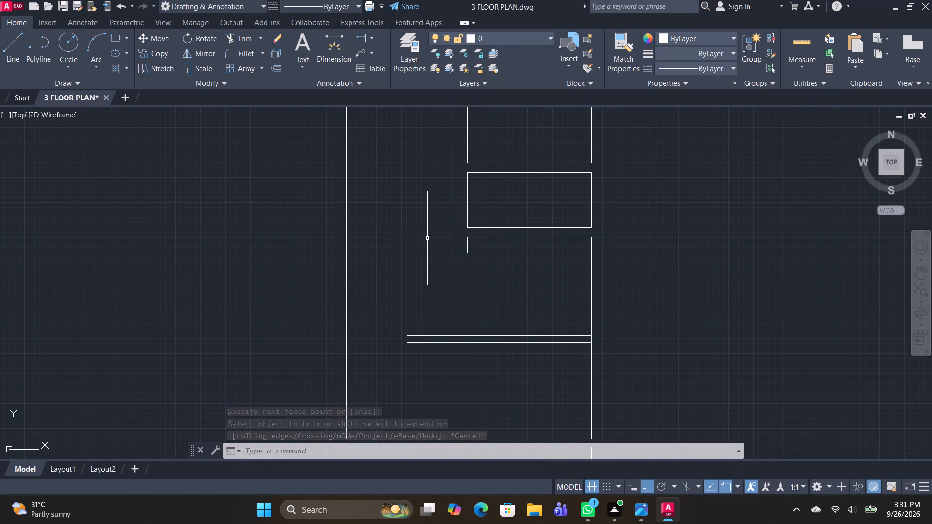
pyautogui.write('TR')
pyautogui.press('space')
pyautogui.keyDown('shift'); pyautogui.moveTo(507, 254); pyautogui.dragTo(499, 221); pyautogui.keyUp('shift')
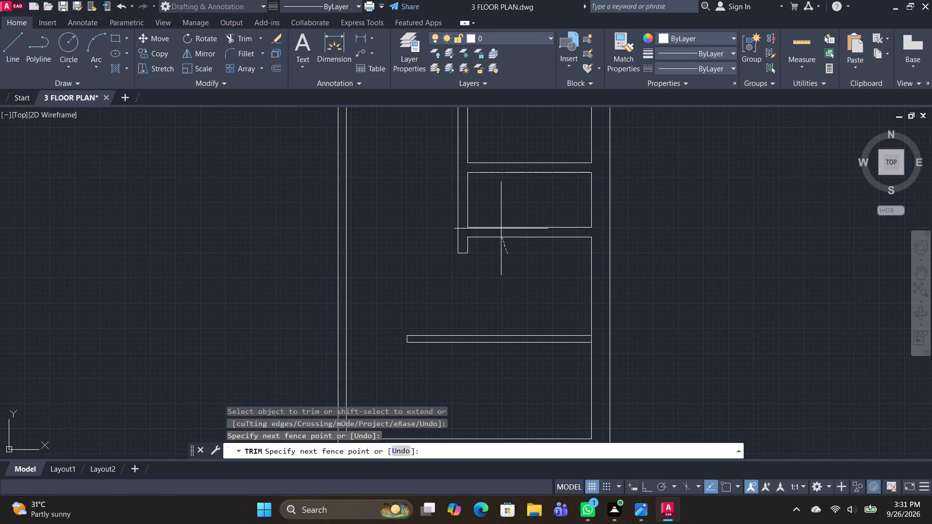
pyautogui.keyDown('shift'); pyautogui.moveTo(499, 221); pyautogui.dragTo(498, 211); pyautogui.keyUp('shift')
pyautogui.keyDown('shift'); pyautogui.moveTo(500, 253); pyautogui.dragTo(491, 212); pyautogui.keyUp('shift')
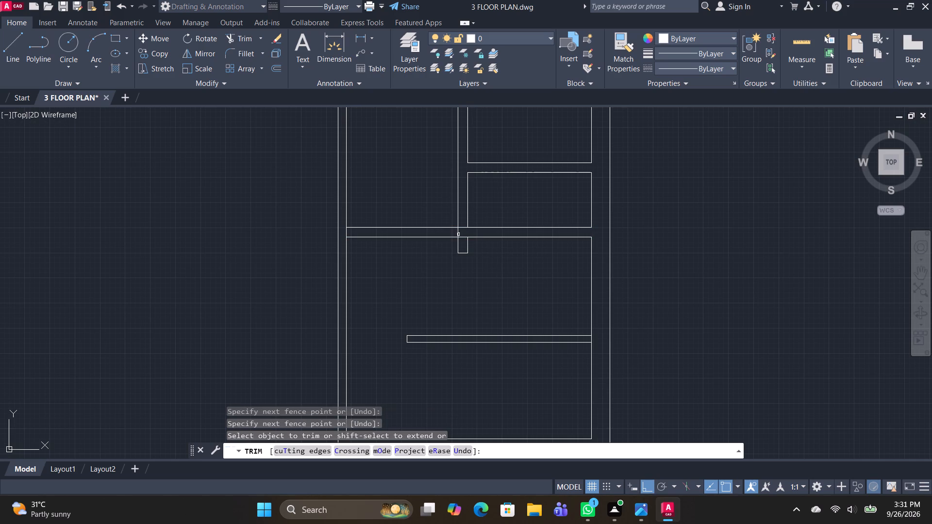
pyautogui.scroll(2, 463, 232)
pyautogui.moveTo(463, 232); pyautogui.dragTo(404, 234)
pyautogui.moveTo(456, 210); pyautogui.dragTo(459, 251)
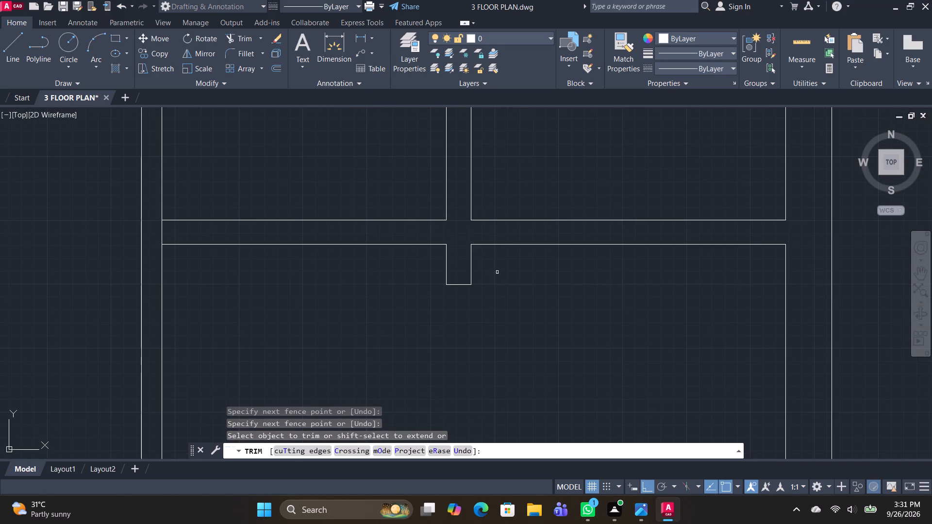
# Close the gap in the extended partition's south line and trim away the stub wall's remainder below it.
pyautogui.scroll(-1, 534, 330)
pyautogui.keyDown('shift'); pyautogui.click(501, 278); pyautogui.keyUp('shift')
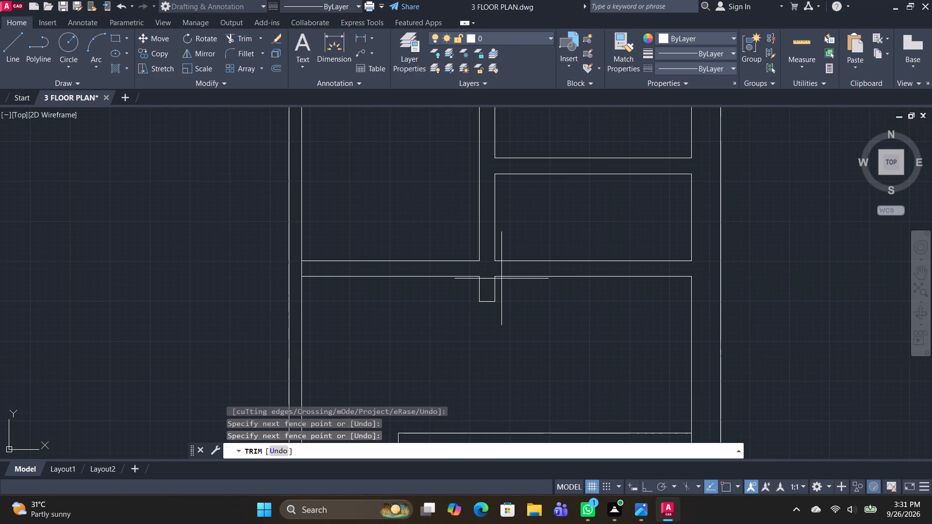
pyautogui.keyDown('shift'); pyautogui.click(503, 272); pyautogui.keyUp('shift')
pyautogui.moveTo(513, 293); pyautogui.dragTo(433, 301)
pyautogui.moveTo(483, 300); pyautogui.dragTo(491, 319)
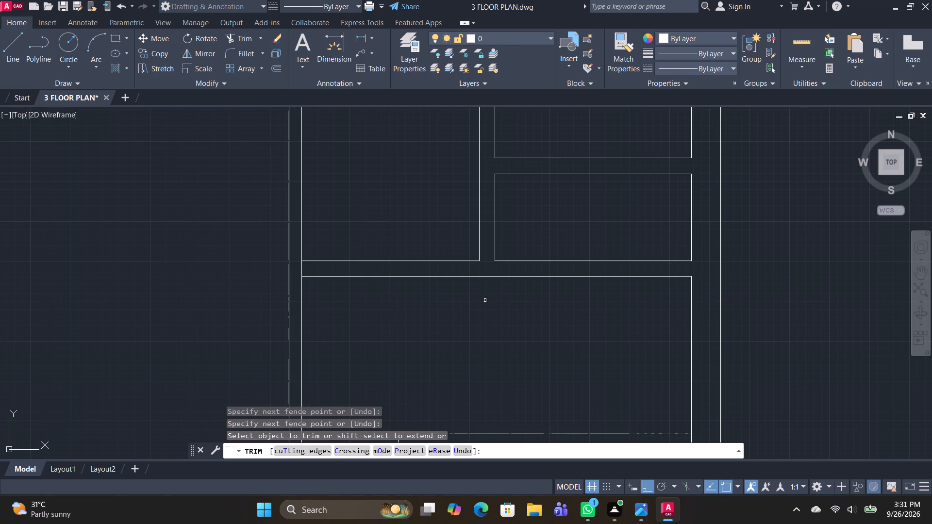
# Trim the west wall's inner line at the extended partition and the east wall's inner line at the short partition.
pyautogui.scroll(-2, 457, 291)
pyautogui.scroll(3, 390, 289)
pyautogui.moveTo(410, 270); pyautogui.dragTo(398, 272)
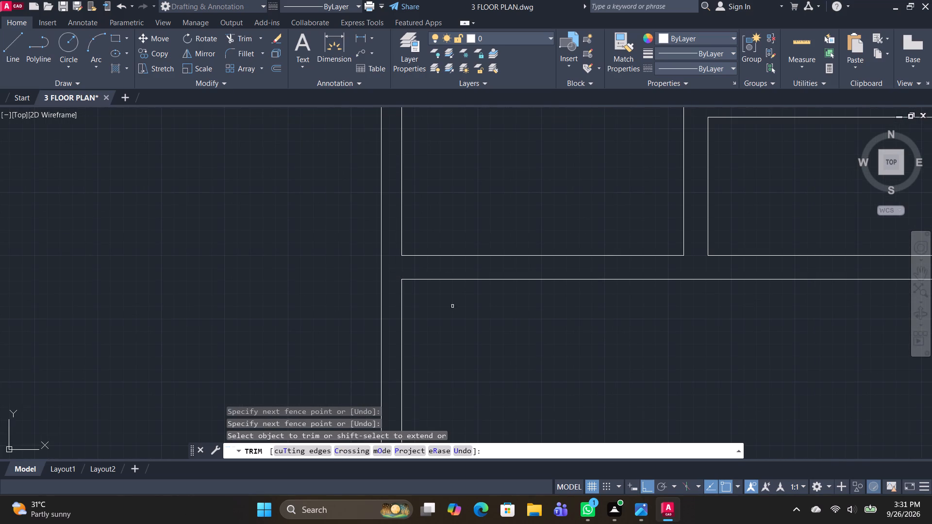
pyautogui.scroll(-3, 503, 327)
pyautogui.moveTo(563, 344); pyautogui.dragTo(488, 273, button='middle')
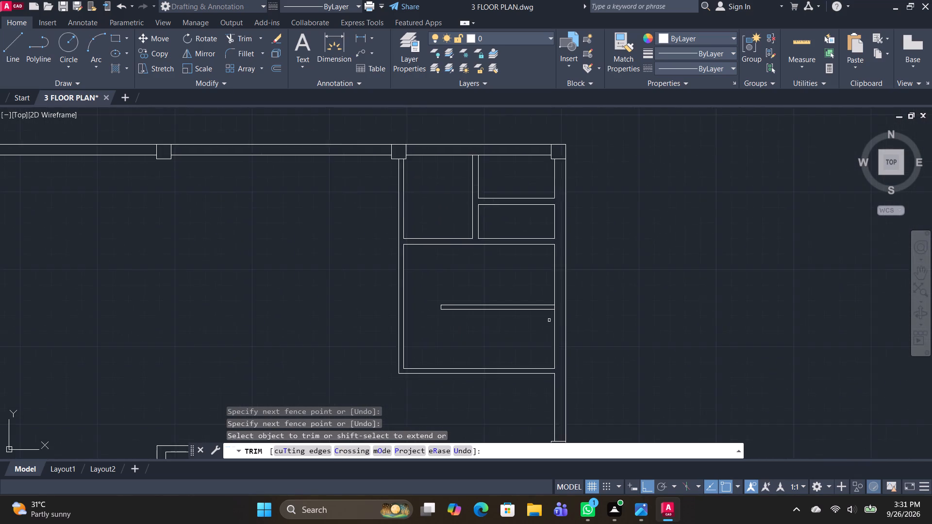
pyautogui.scroll(3, 566, 321)
pyautogui.click(504, 269)
pyautogui.scroll(-3, 557, 300)
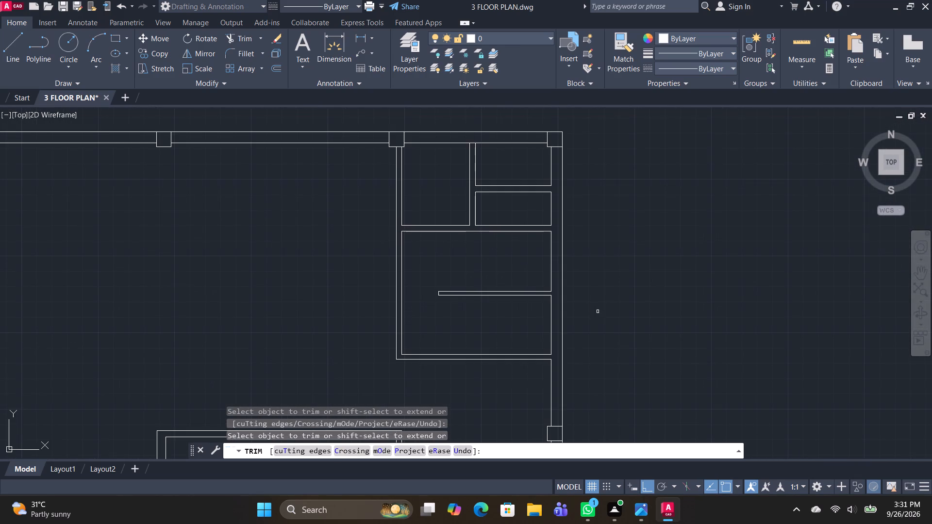
# Examine the overall floor plan around the northeast rooms, the open central area and the south middle room.
pyautogui.moveTo(599, 309); pyautogui.dragTo(607, 288, button='middle')
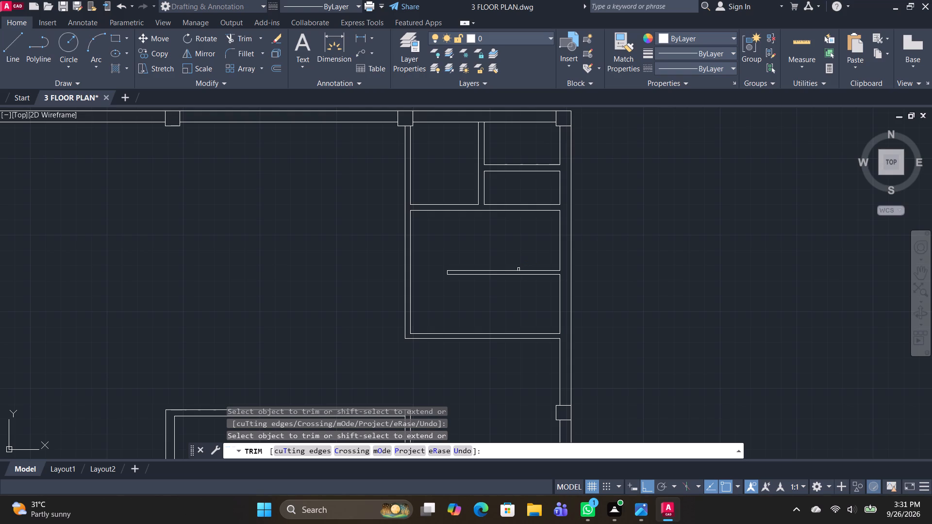
pyautogui.scroll(-1, 432, 288)
pyautogui.moveTo(350, 300); pyautogui.dragTo(374, 289, button='middle')
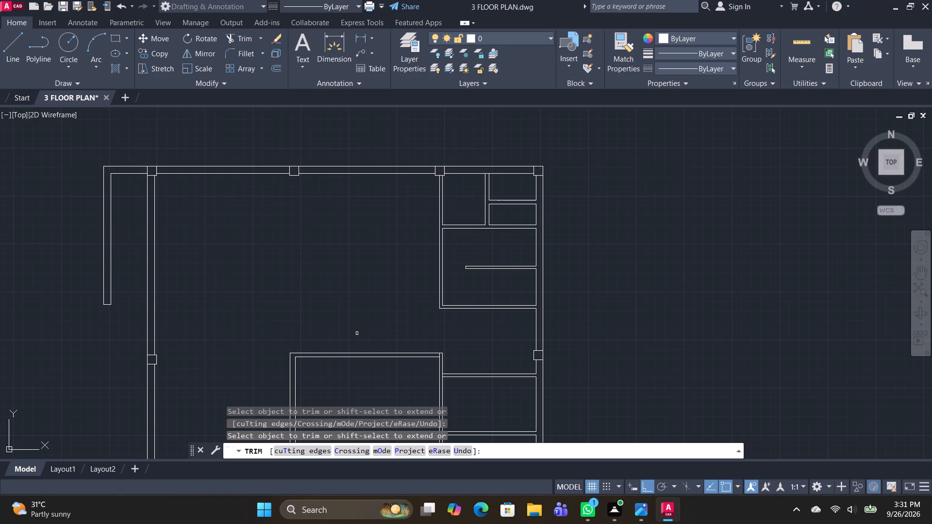
pyautogui.scroll(1, 357, 332)
pyautogui.scroll(-1, 372, 339)
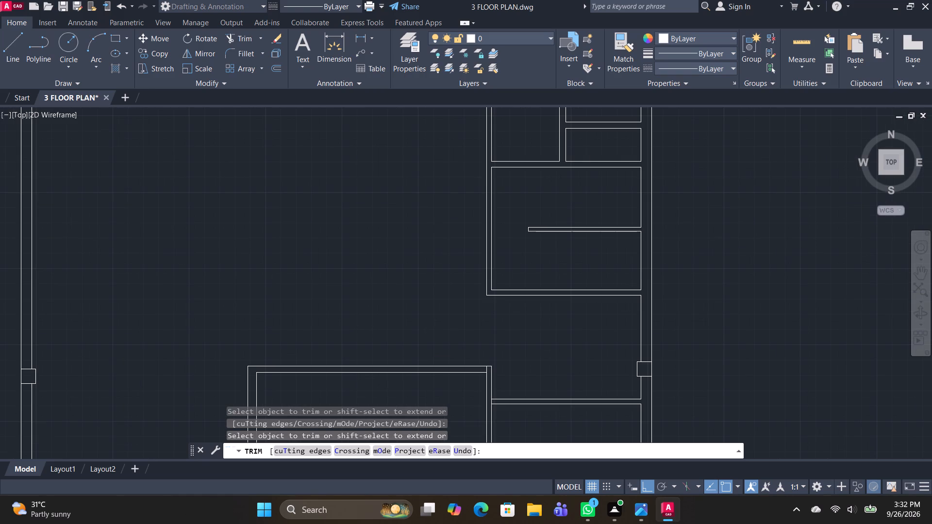
pyautogui.moveTo(525, 355); pyautogui.dragTo(531, 307, button='middle')
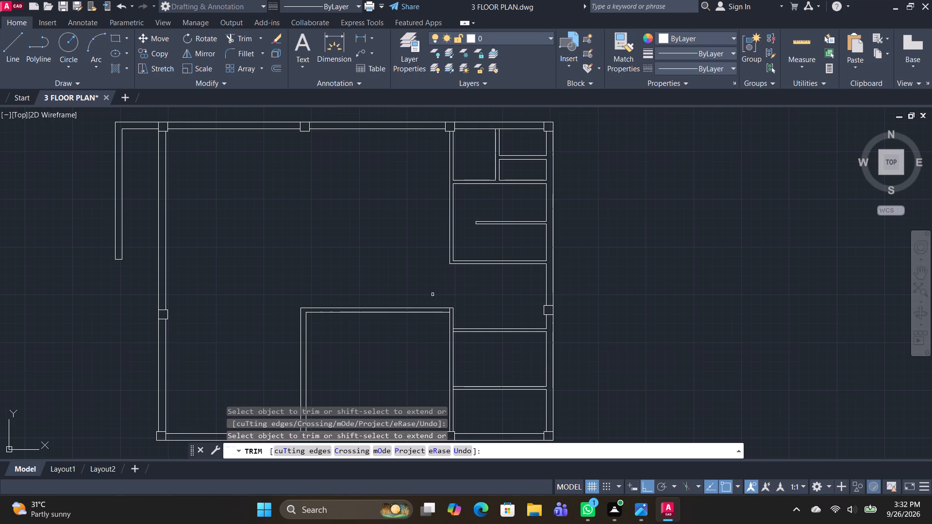
pyautogui.moveTo(407, 283); pyautogui.dragTo(466, 291, button='middle')
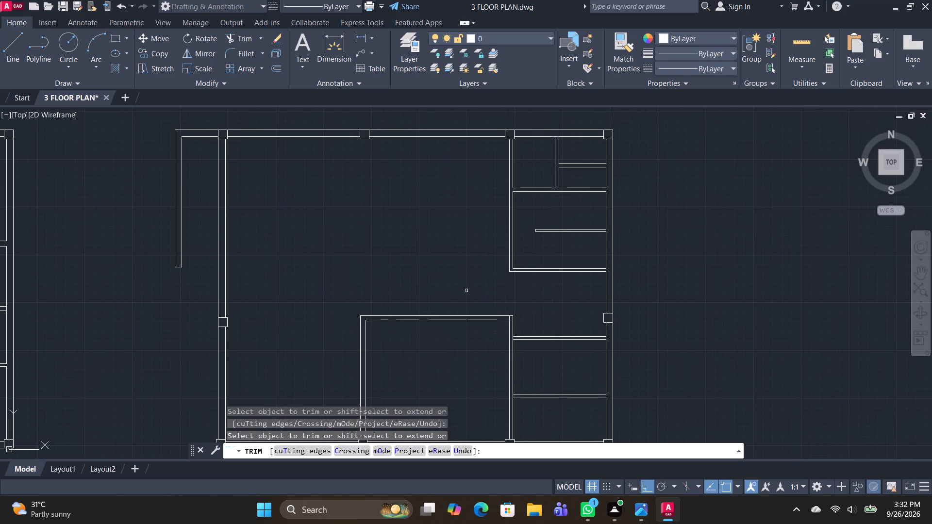
pyautogui.moveTo(435, 253); pyautogui.dragTo(493, 293, button='middle')
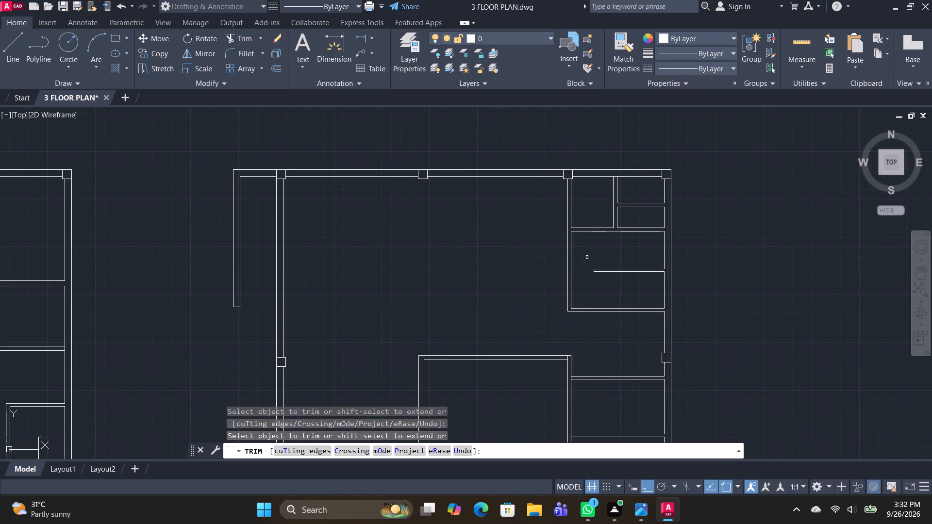
pyautogui.scroll(2, 531, 258)
pyautogui.press('space')
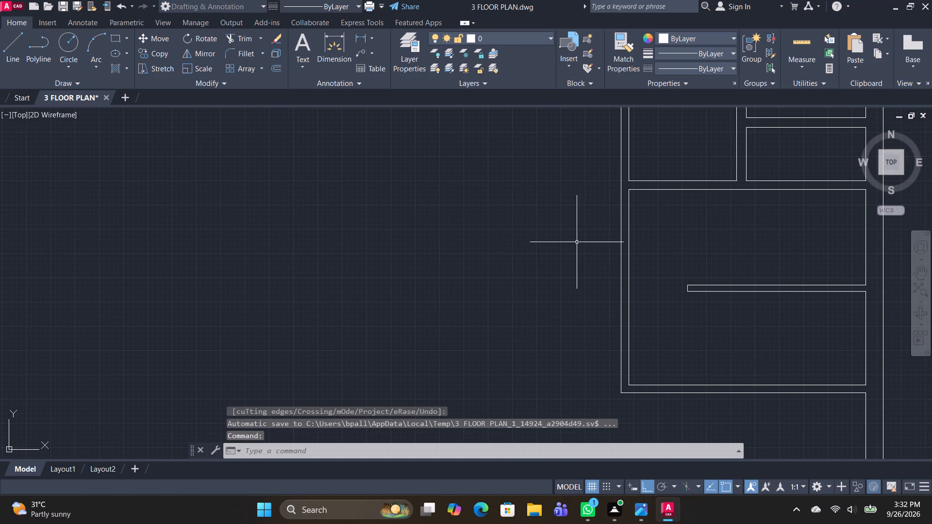
# Offset the upper part of the northeast room's outer west wall line 9" to the west.
pyautogui.write('O')
pyautogui.press('space')
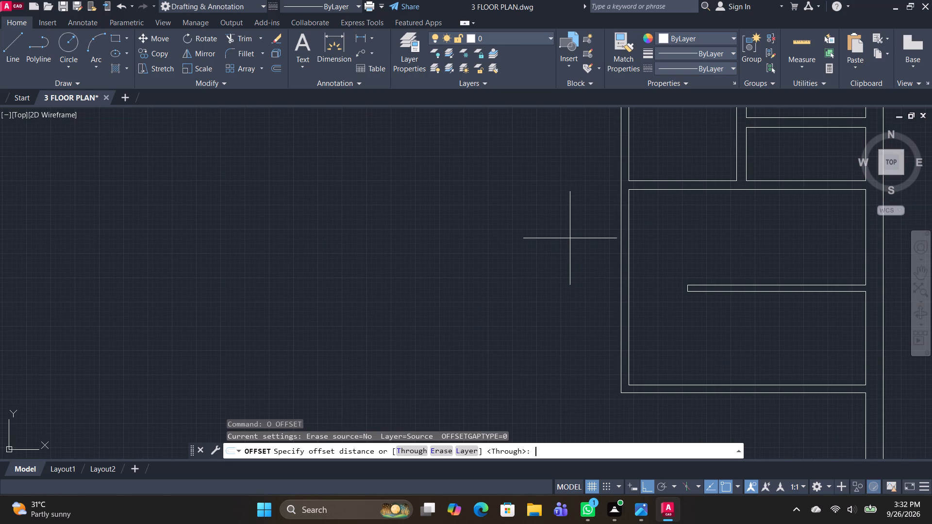
pyautogui.press('9')
pyautogui.hotkey('shift', '"')
pyautogui.press('Return')
pyautogui.scroll(-1, 572, 258)
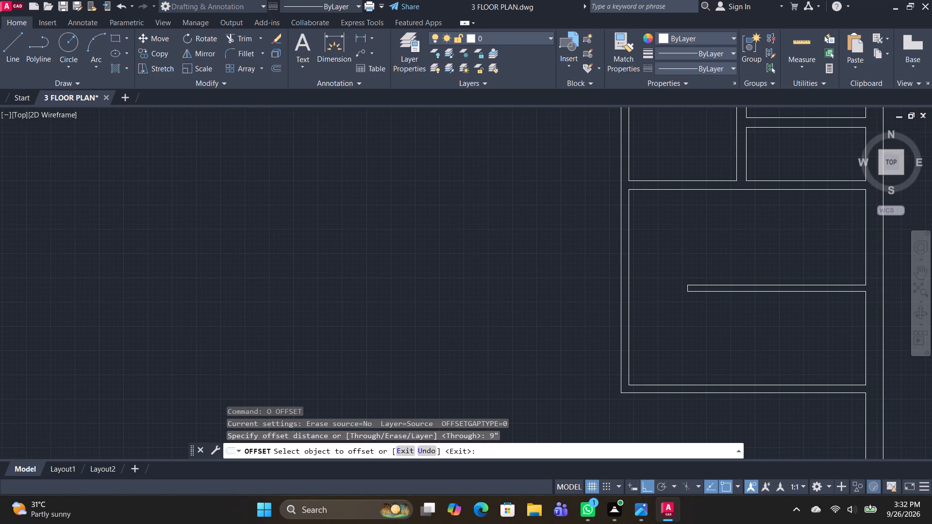
pyautogui.scroll(-1, 572, 258)
pyautogui.moveTo(591, 208); pyautogui.dragTo(582, 210)
pyautogui.click(572, 210)
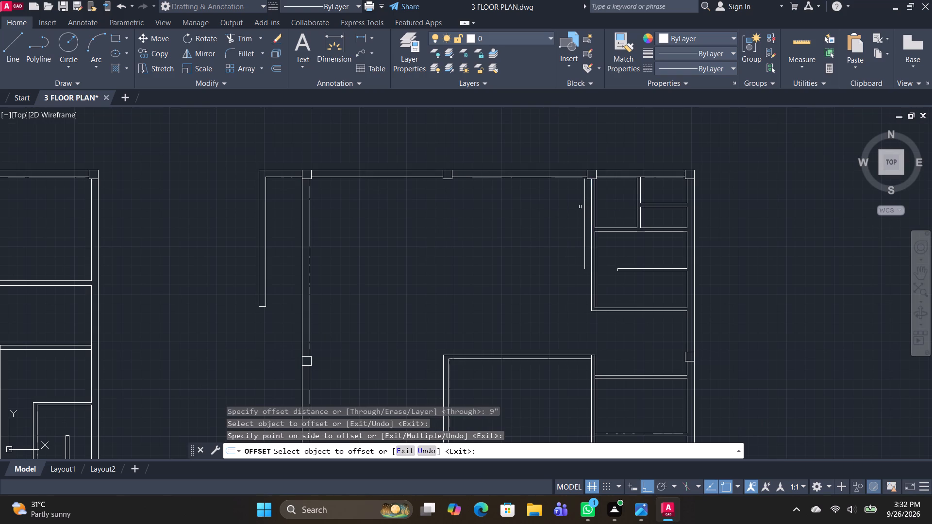
pyautogui.scroll(3, 589, 199)
pyautogui.press('Escape')
# Extend the offset line to the north wall's inner line and trim away the upper segment of the original outer west wall line.
pyautogui.press('`')
pyautogui.write('TR')
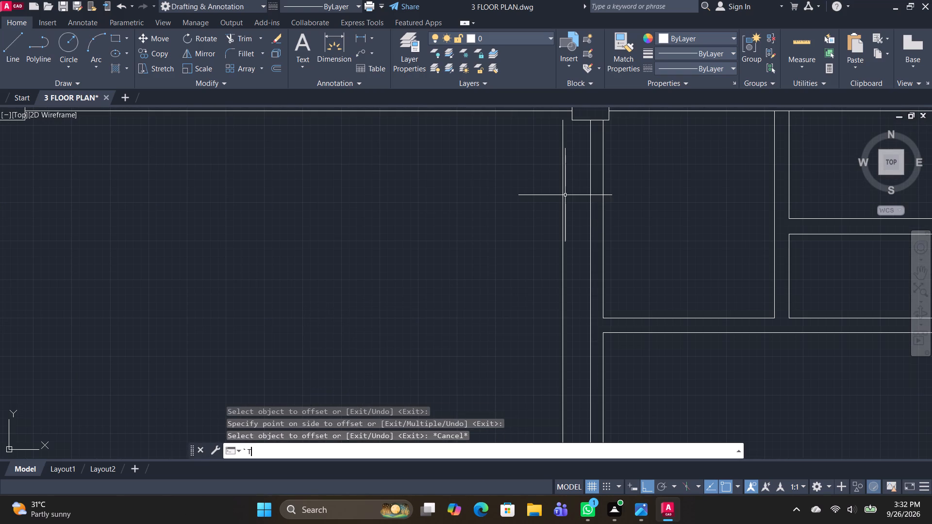
pyautogui.press('space')
pyautogui.keyDown('shift'); pyautogui.click(563, 186); pyautogui.keyUp('shift')
pyautogui.scroll(-3, 573, 200)
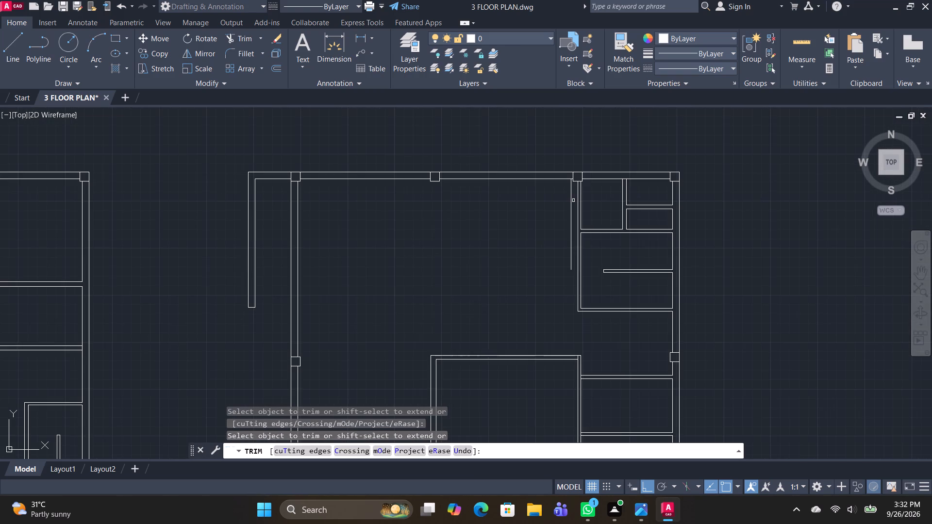
pyautogui.scroll(2, 582, 181)
pyautogui.click(569, 205)
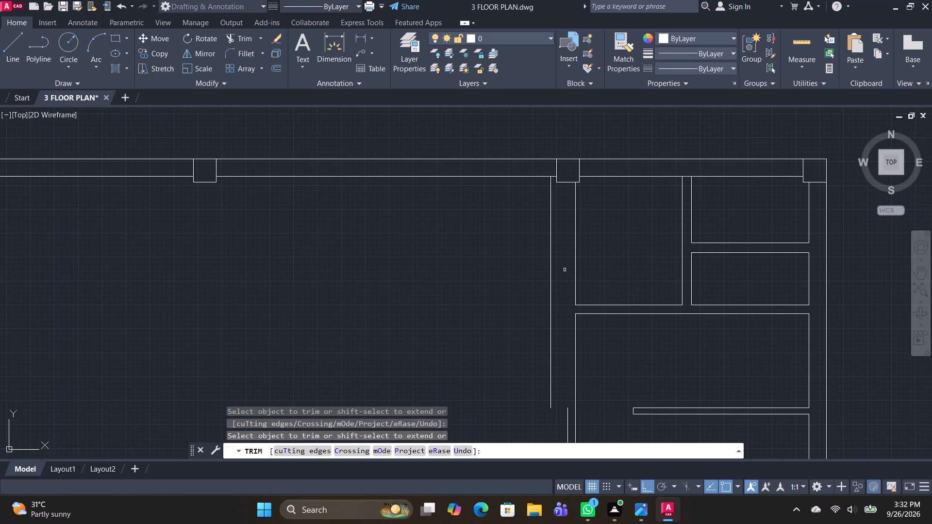
pyautogui.scroll(-1, 565, 271)
pyautogui.moveTo(608, 266); pyautogui.dragTo(593, 180, button='middle')
pyautogui.scroll(2, 549, 287)
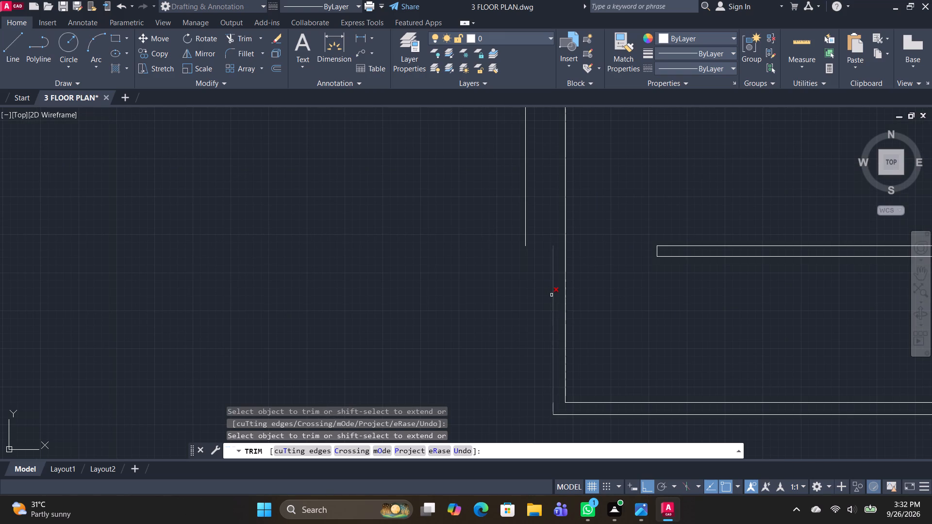
pyautogui.press('Escape')
pyautogui.press('`')
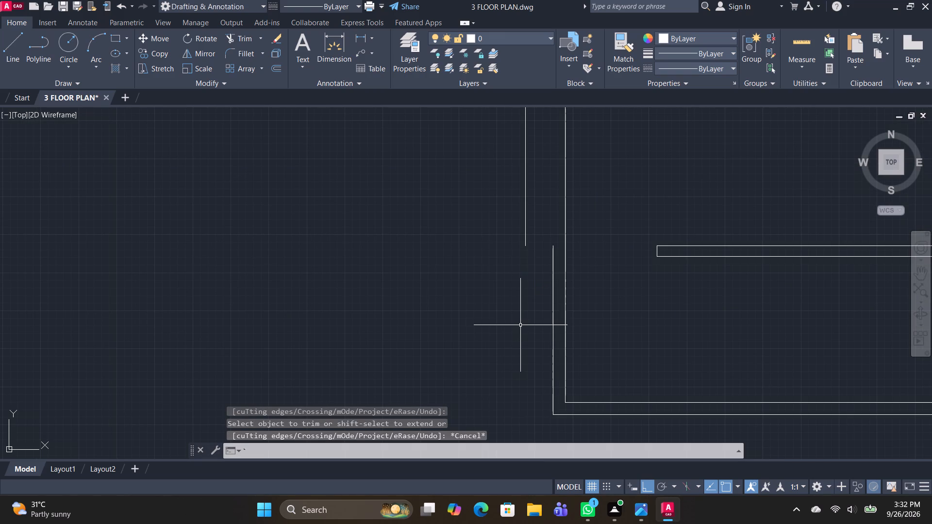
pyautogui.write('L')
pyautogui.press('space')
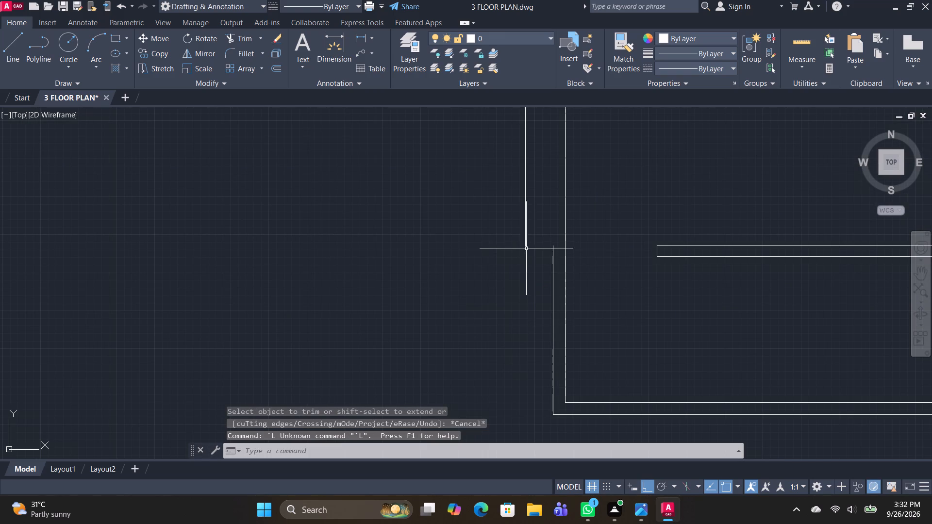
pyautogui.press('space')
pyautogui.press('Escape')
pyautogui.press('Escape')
# Draw a line south from the offset west wall line and one west from the room's southwest outer corner so that they cross.
pyautogui.write('L')
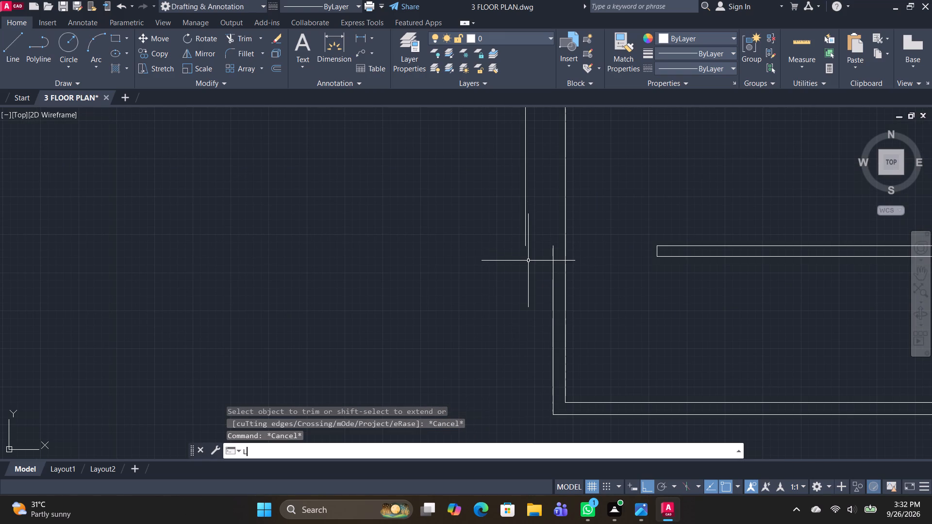
pyautogui.press('space')
pyautogui.click(526, 247)
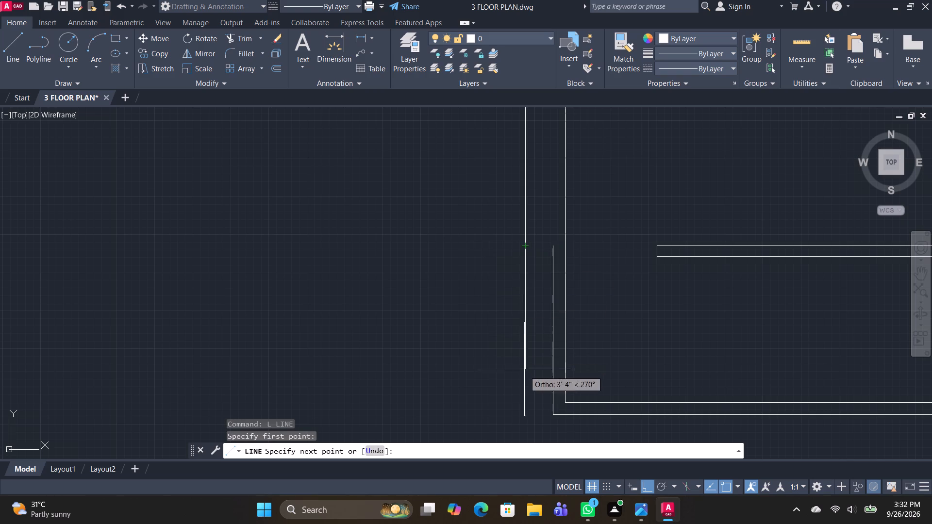
pyautogui.moveTo(525, 413); pyautogui.dragTo(499, 271, button='middle')
pyautogui.click(491, 325)
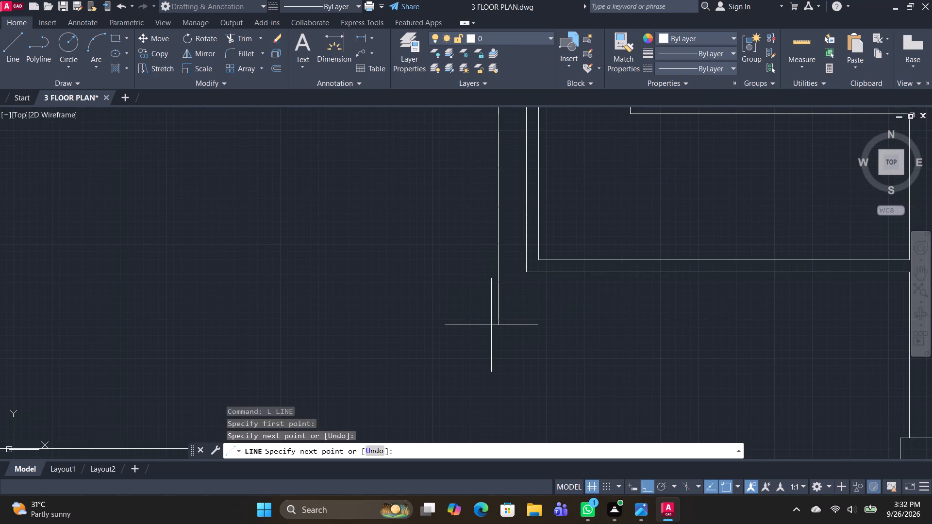
pyautogui.press('space')
pyautogui.press('space')
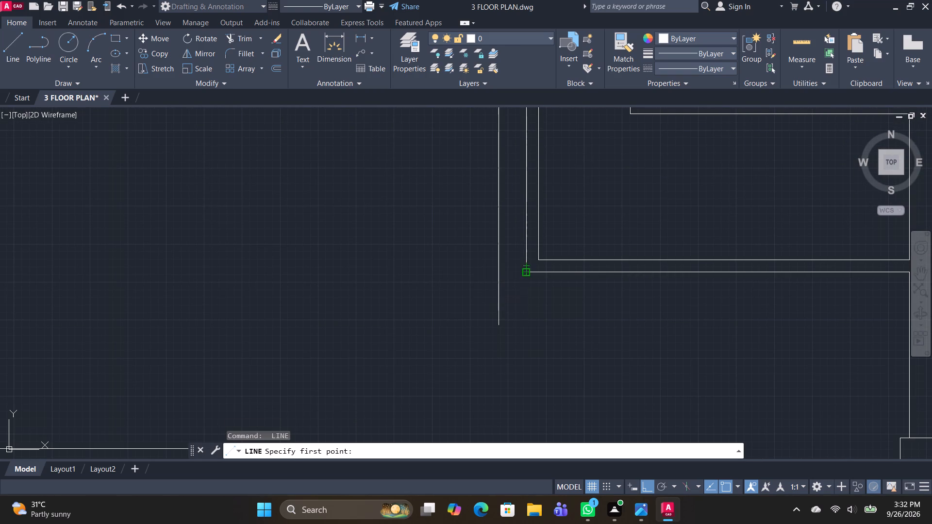
pyautogui.click(526, 276)
pyautogui.click(467, 285)
pyautogui.press('space')
# Trim the overhanging ends at the new southwest corner and remove the rest of the original outer west wall line.
pyautogui.press('t')
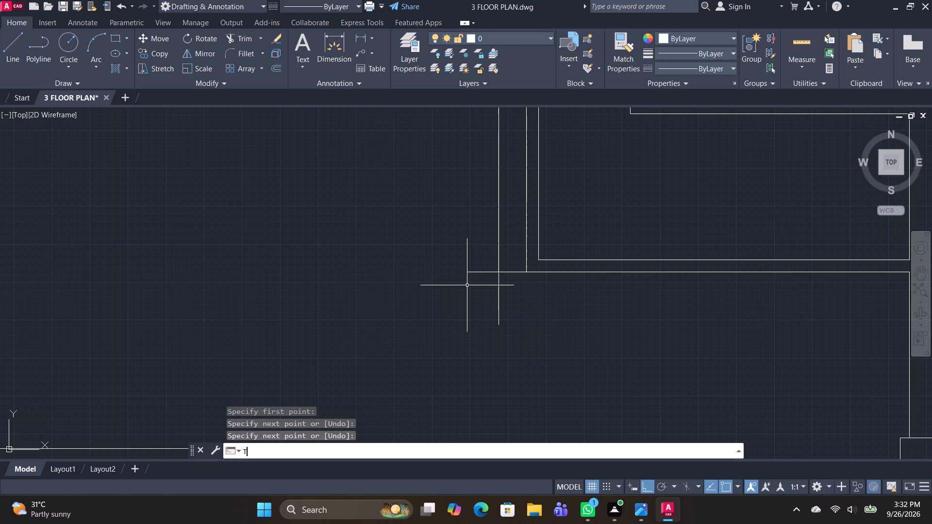
pyautogui.press('r')
pyautogui.press('space')
pyautogui.moveTo(533, 303); pyautogui.dragTo(482, 245)
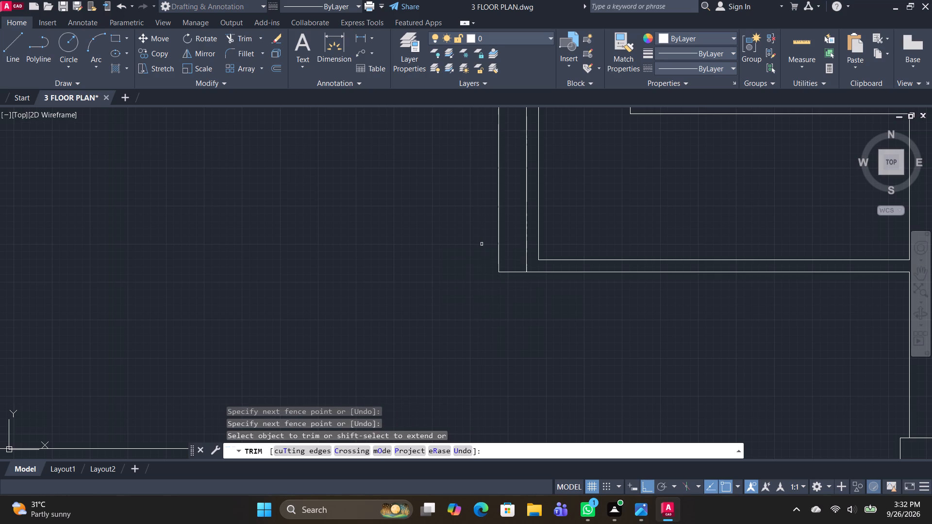
pyautogui.click(525, 261)
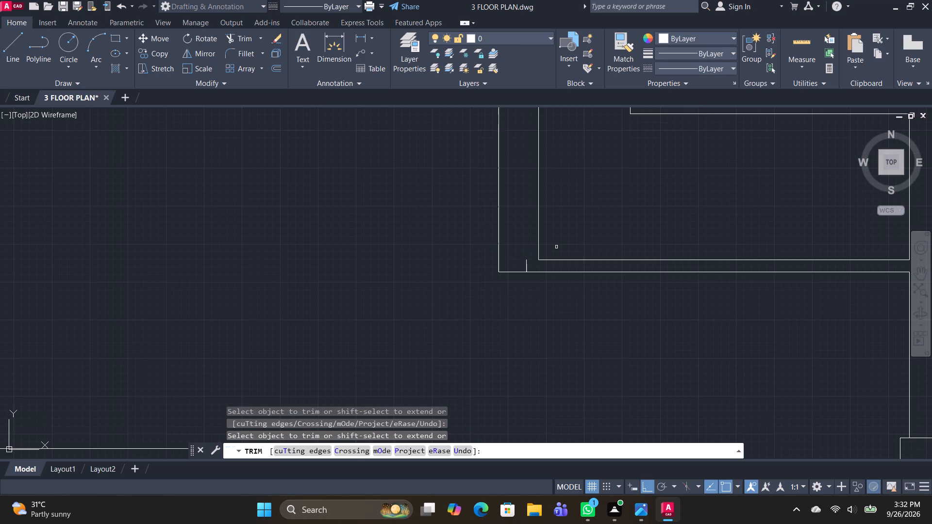
pyautogui.click(527, 265)
pyautogui.press('Escape')
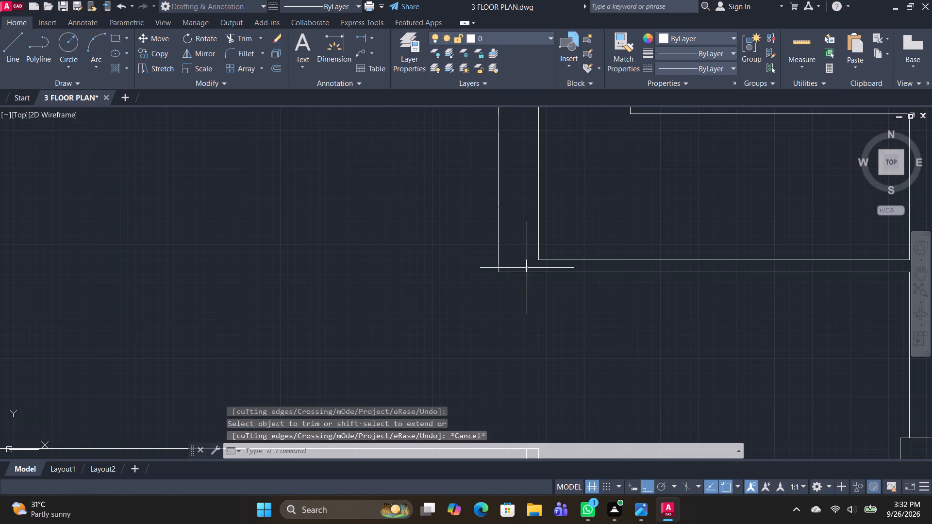
pyautogui.click(527, 268)
pyautogui.press('Delete')
# Move the upper inner west wall lines and the adjoining cross partition lines west toward the new outer wall line.
pyautogui.scroll(-2, 616, 211)
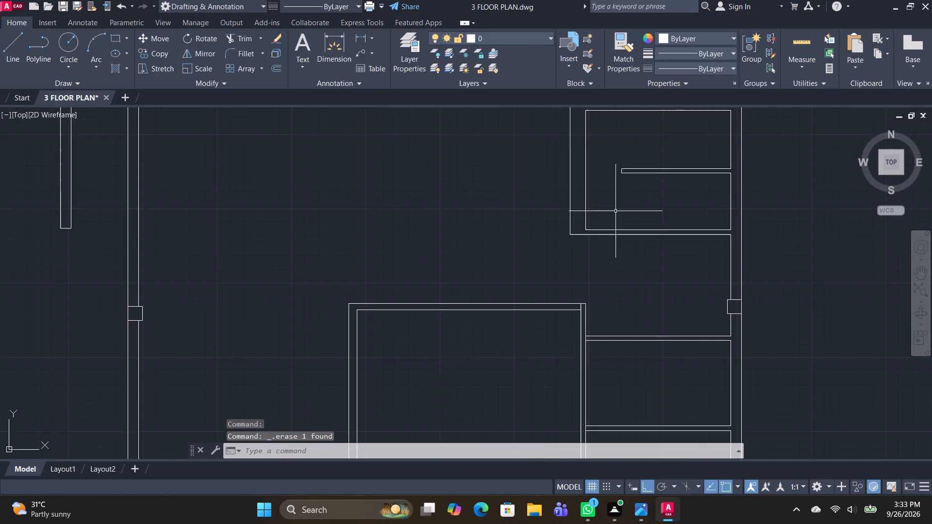
pyautogui.moveTo(616, 224); pyautogui.dragTo(599, 343, button='middle')
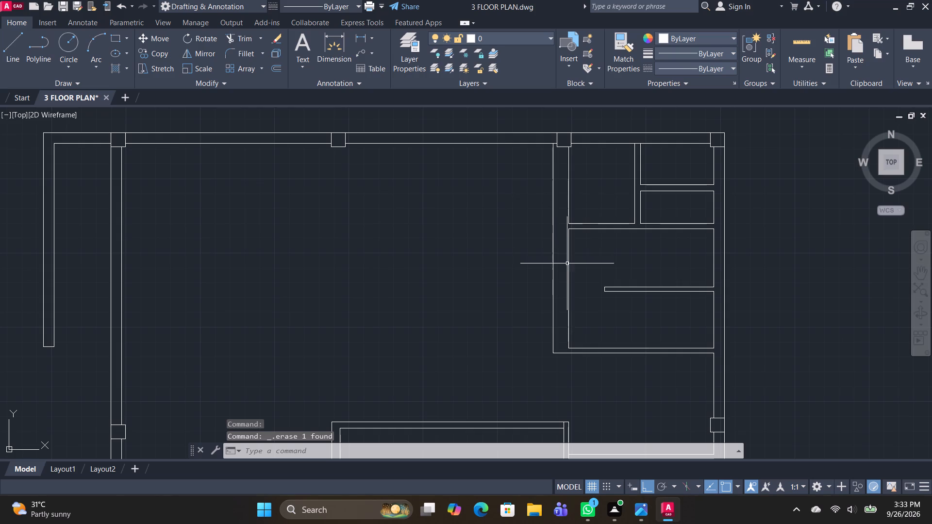
pyautogui.click(574, 259)
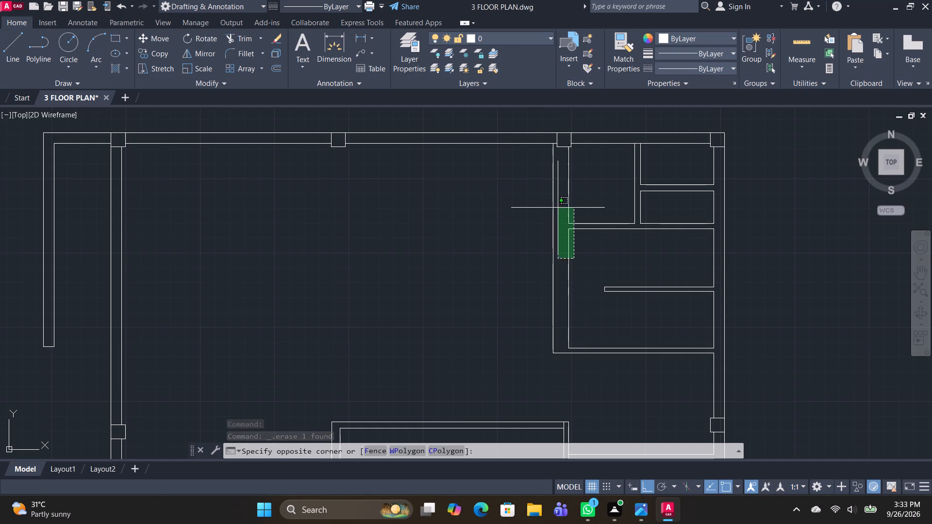
pyautogui.click(558, 208)
pyautogui.write('M')
pyautogui.press('space')
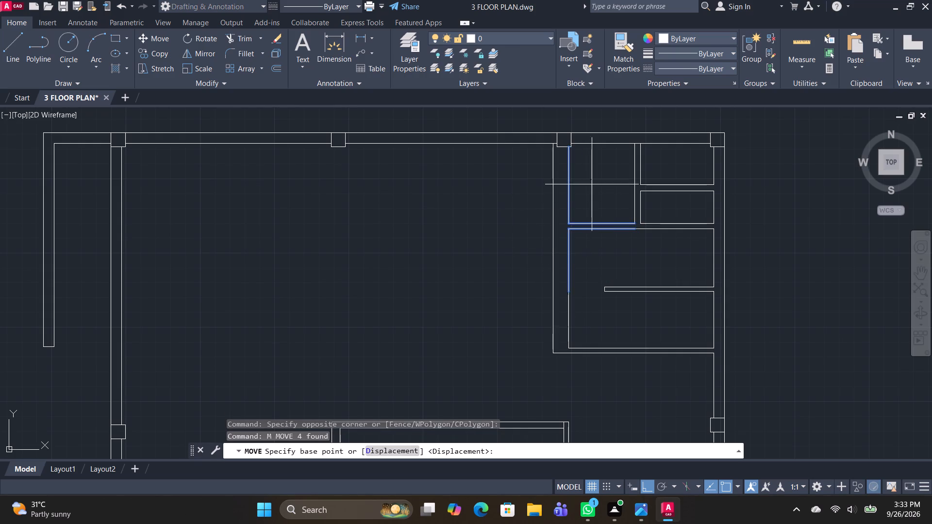
pyautogui.scroll(2, 597, 169)
pyautogui.click(518, 115)
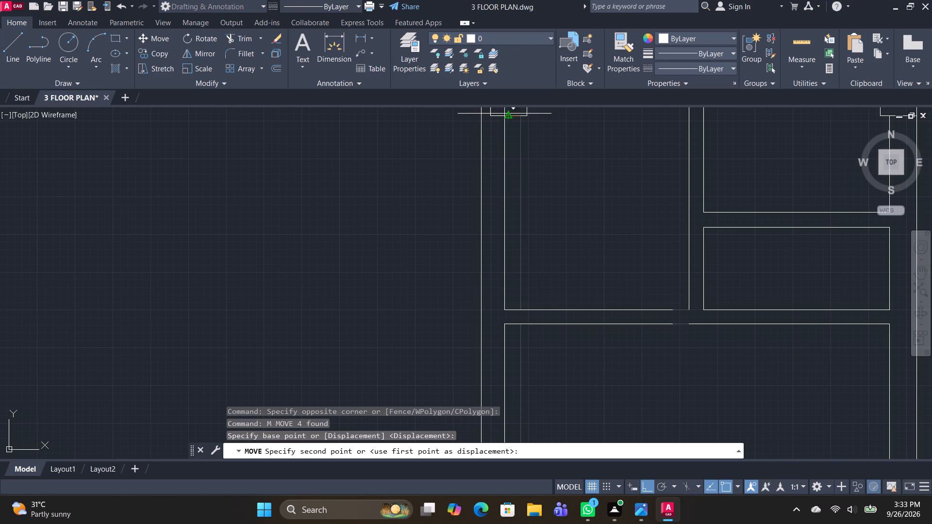
pyautogui.click(500, 117)
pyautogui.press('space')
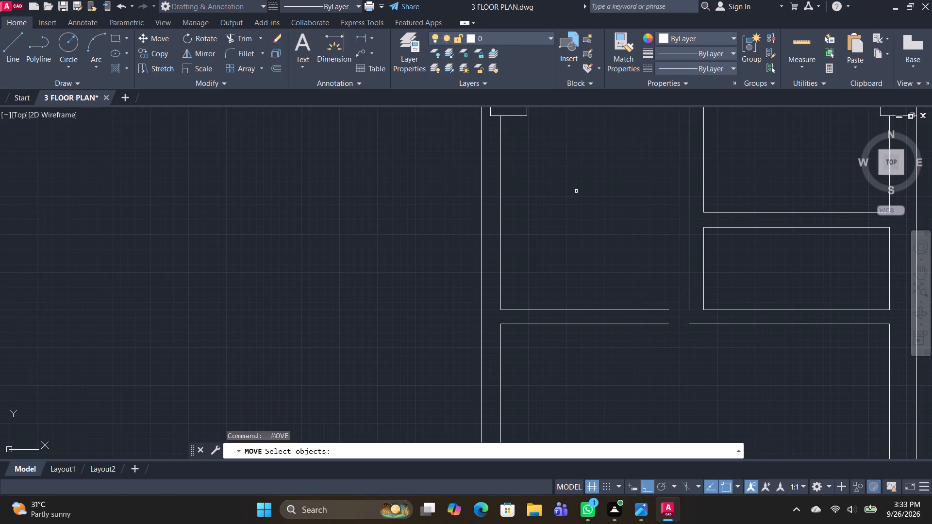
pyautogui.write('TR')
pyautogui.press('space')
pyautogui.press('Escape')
# Extend the cross partition's two lines to close the gaps left beside the north-south partition.
pyautogui.write('TR')
pyautogui.press('space')
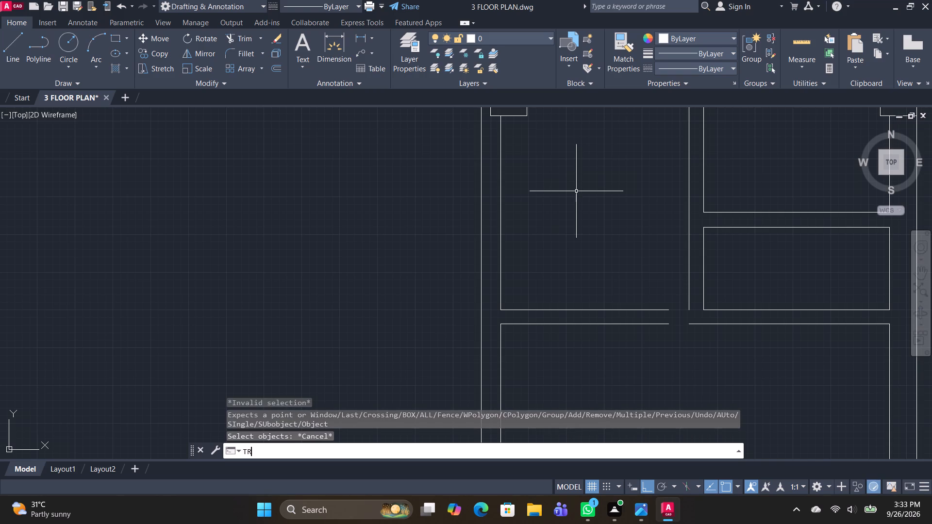
pyautogui.keyDown('shift'); pyautogui.click(691, 324); pyautogui.keyUp('shift')
pyautogui.keyDown('shift'); pyautogui.click(666, 311); pyautogui.keyUp('shift')
# Extend the moved inner west line south, remove its old lower segment, and clean up its corner with the south wall's inner line.
pyautogui.scroll(-2, 688, 337)
pyautogui.moveTo(699, 353); pyautogui.dragTo(692, 335, button='middle')
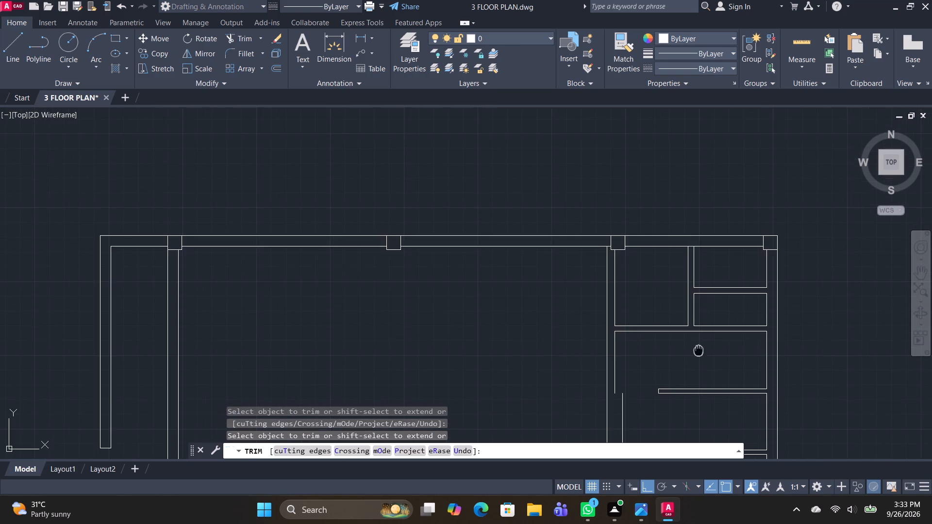
pyautogui.moveTo(692, 335); pyautogui.dragTo(660, 250, button='middle')
pyautogui.keyDown('shift'); pyautogui.click(577, 285); pyautogui.keyUp('shift')
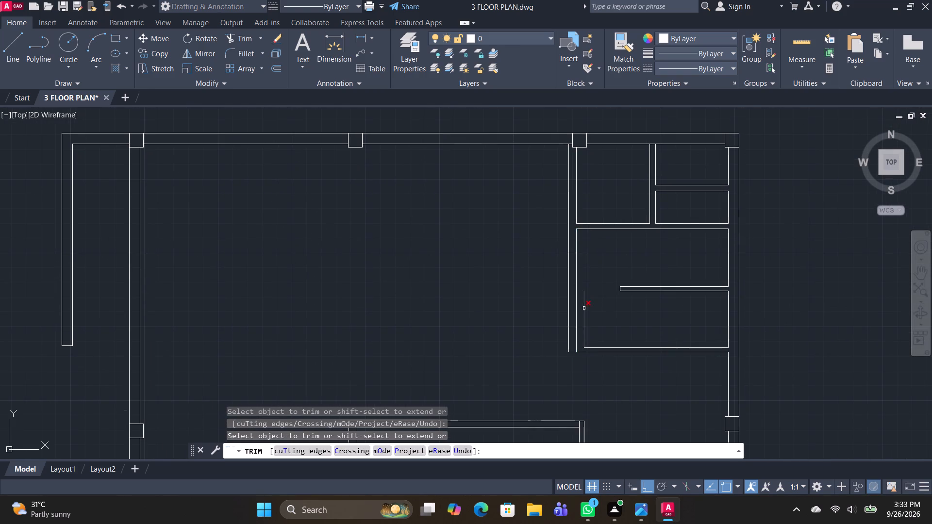
pyautogui.click(584, 309)
pyautogui.scroll(2, 587, 349)
pyautogui.keyDown('shift'); pyautogui.click(584, 345); pyautogui.keyUp('shift')
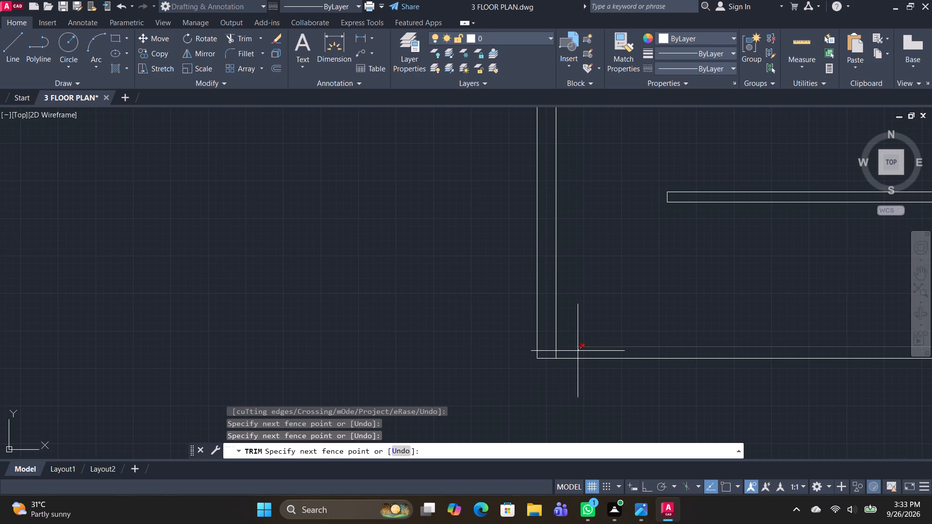
pyautogui.keyDown('shift'); pyautogui.click(578, 351); pyautogui.keyUp('shift')
pyautogui.click(556, 353)
pyautogui.scroll(-3, 596, 312)
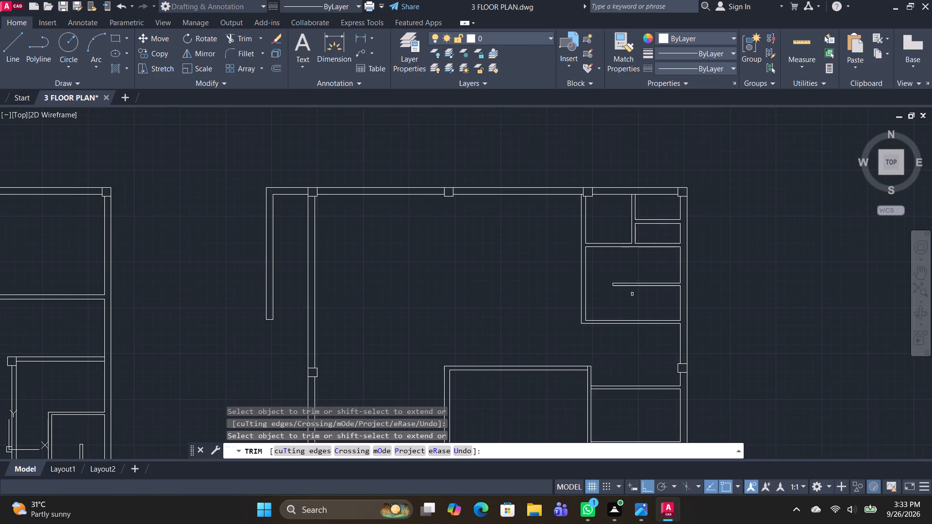
pyautogui.press('Escape')
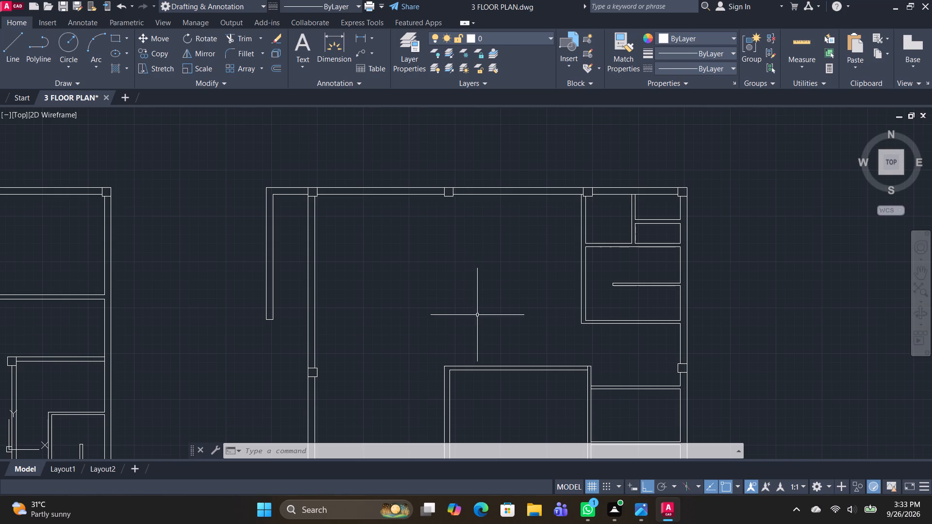
# Draw a vertical line about 18' long south from the middle north column's southwest corner, ending just above the south middle room.
pyautogui.moveTo(475, 313); pyautogui.dragTo(516, 233, button='middle')
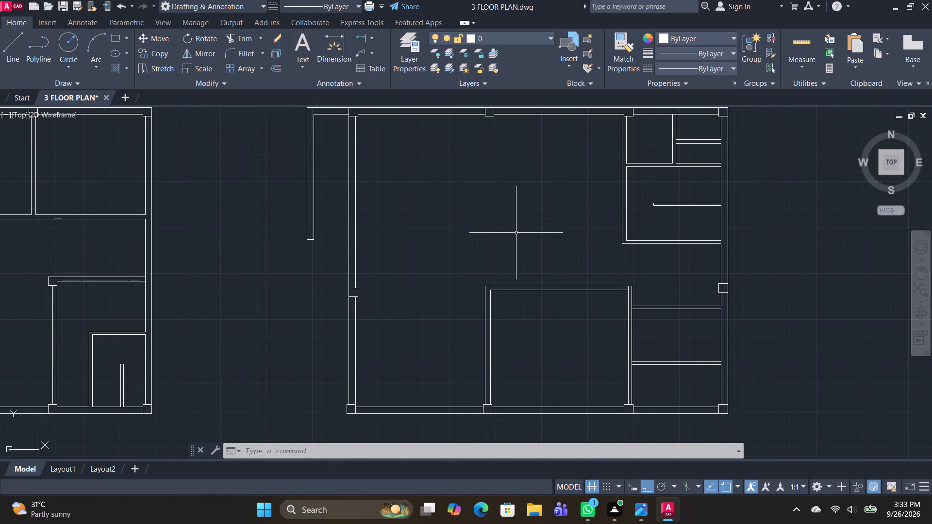
pyautogui.write('L')
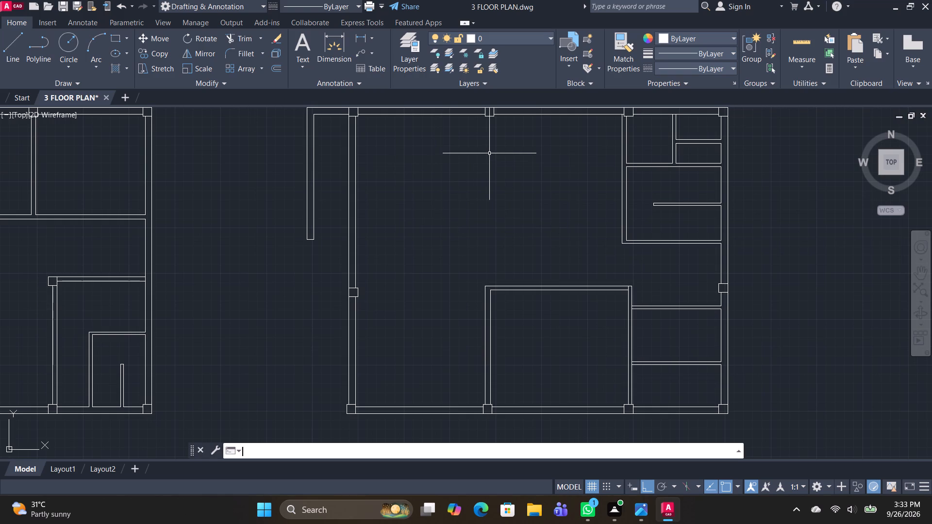
pyautogui.press('space')
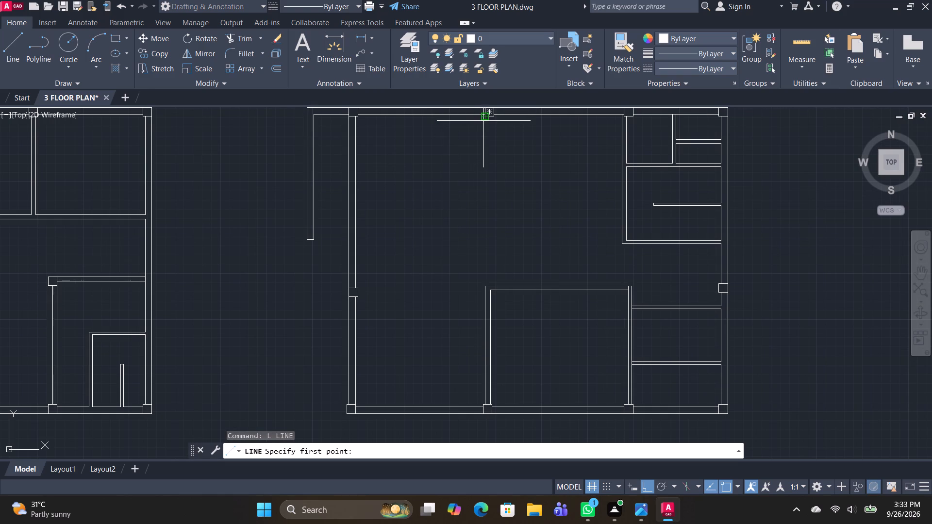
pyautogui.scroll(2, 484, 121)
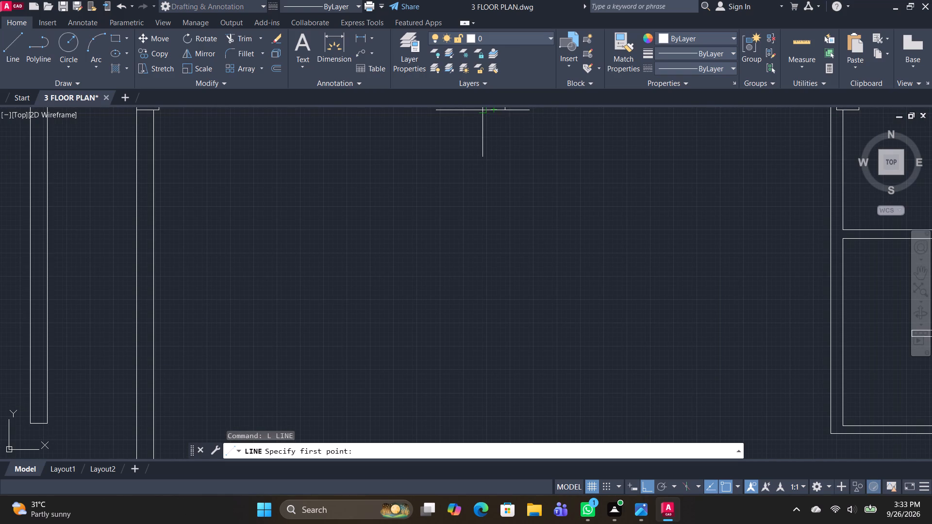
pyautogui.click(482, 112)
pyautogui.moveTo(480, 383); pyautogui.dragTo(486, 239, button='middle')
pyautogui.scroll(-2, 499, 293)
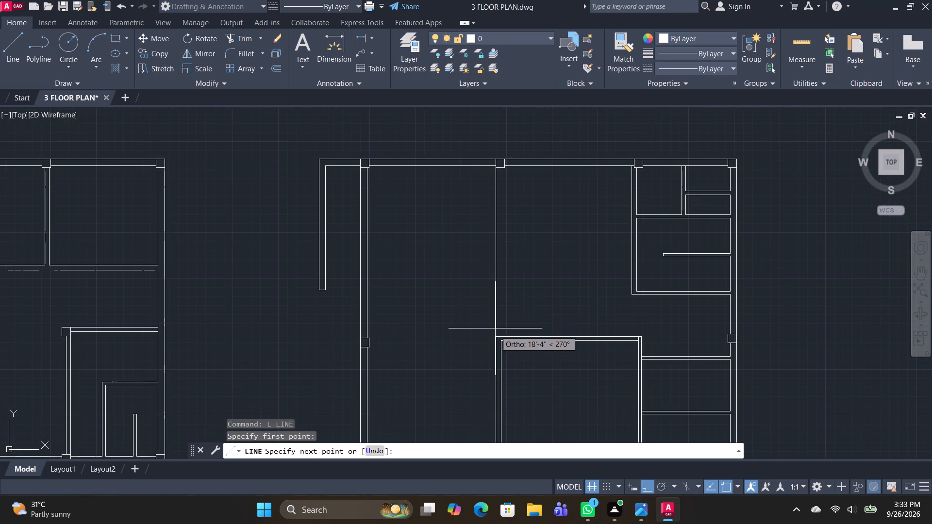
pyautogui.click(488, 322)
pyautogui.press('Escape')
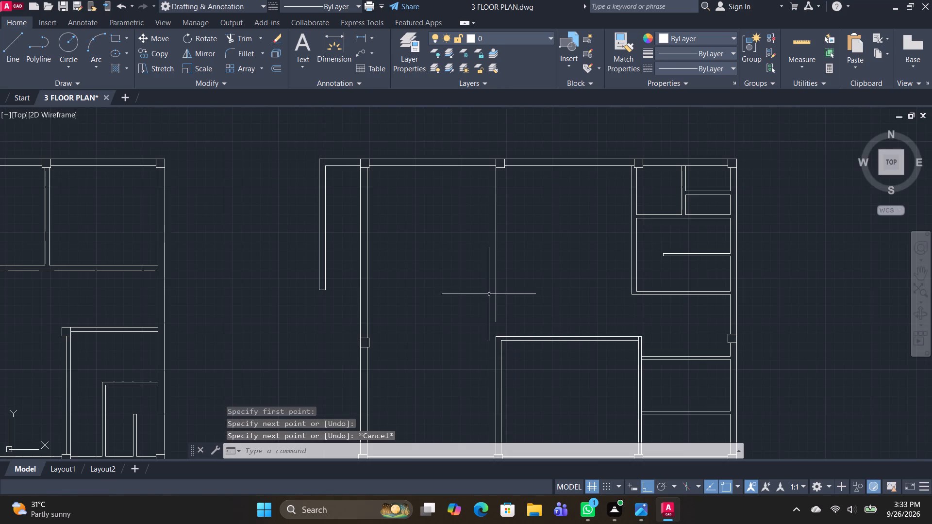
# Load the ACAD_ISO09W100 long-dash double-short-dash linetype into the drawing.
pyautogui.click(496, 275)
pyautogui.click(723, 68)
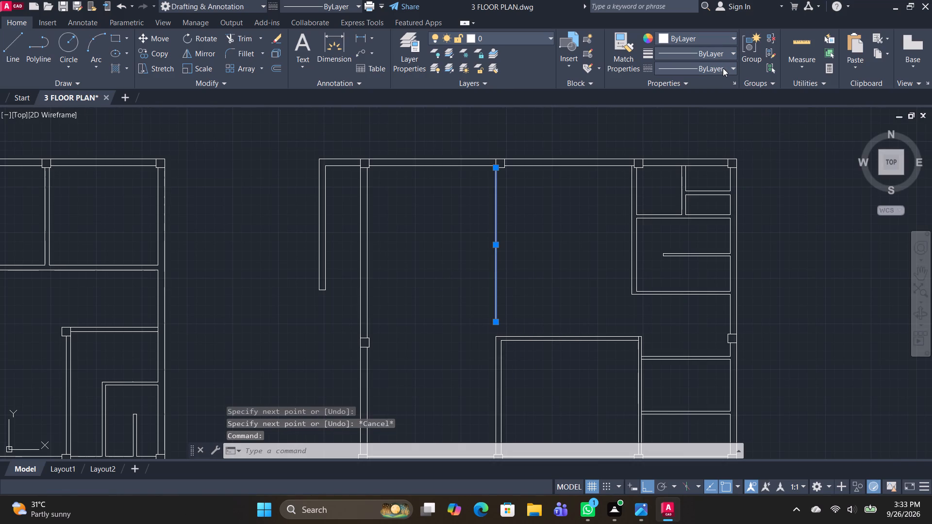
pyautogui.click(697, 126)
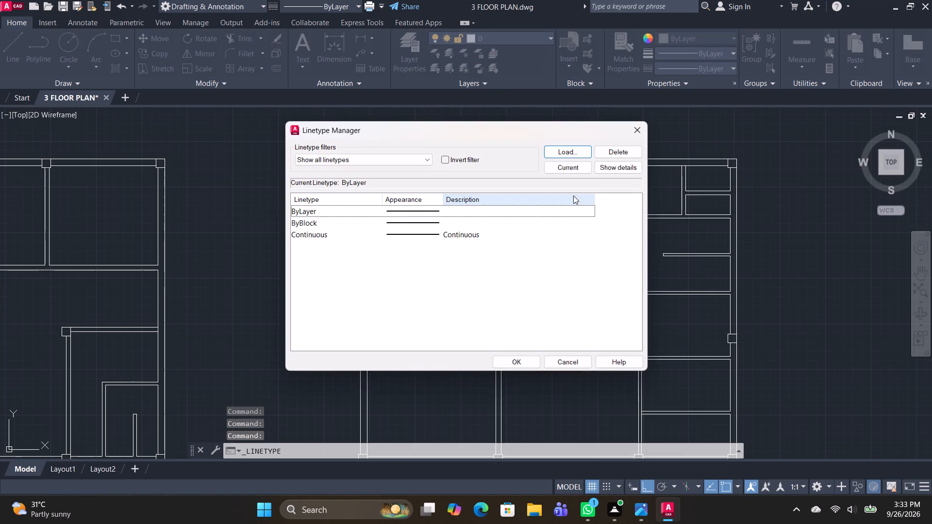
pyautogui.click(579, 146)
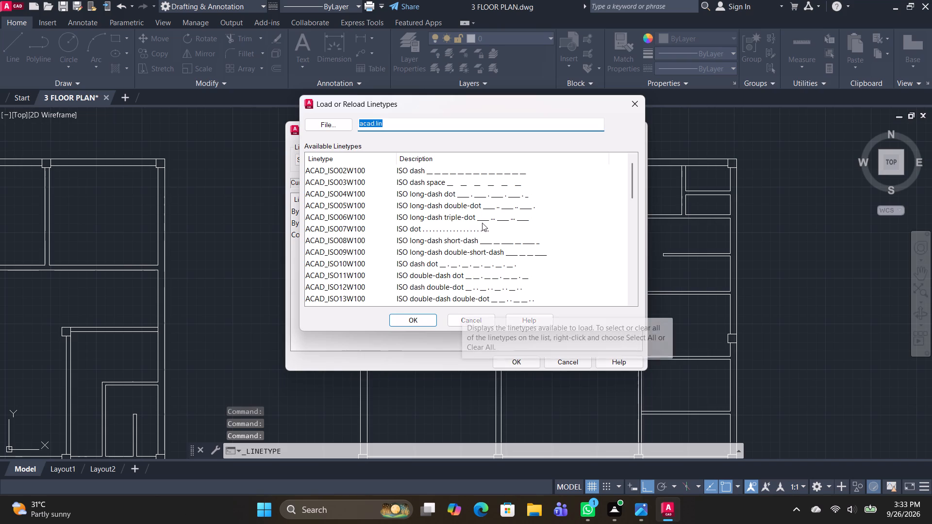
pyautogui.scroll(-1, 482, 223)
pyautogui.scroll(-1, 515, 284)
pyautogui.scroll(1, 515, 284)
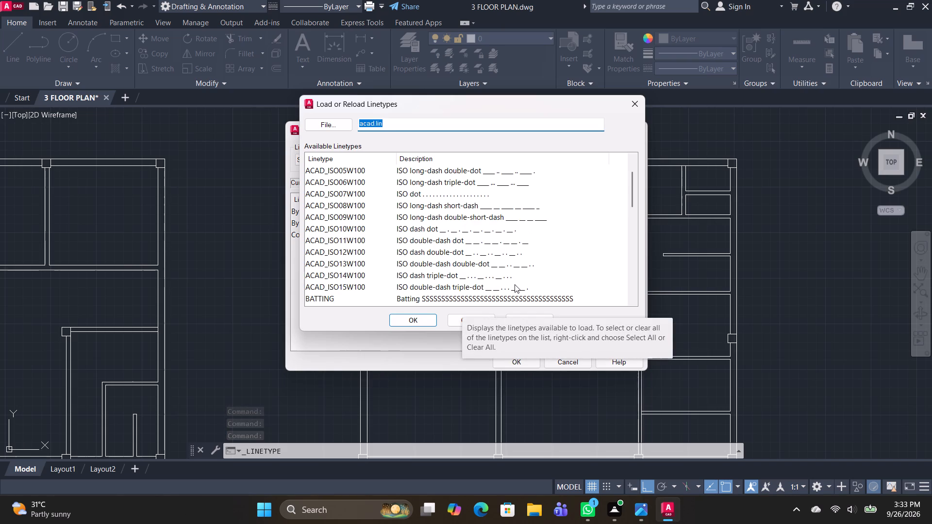
pyautogui.click(507, 212)
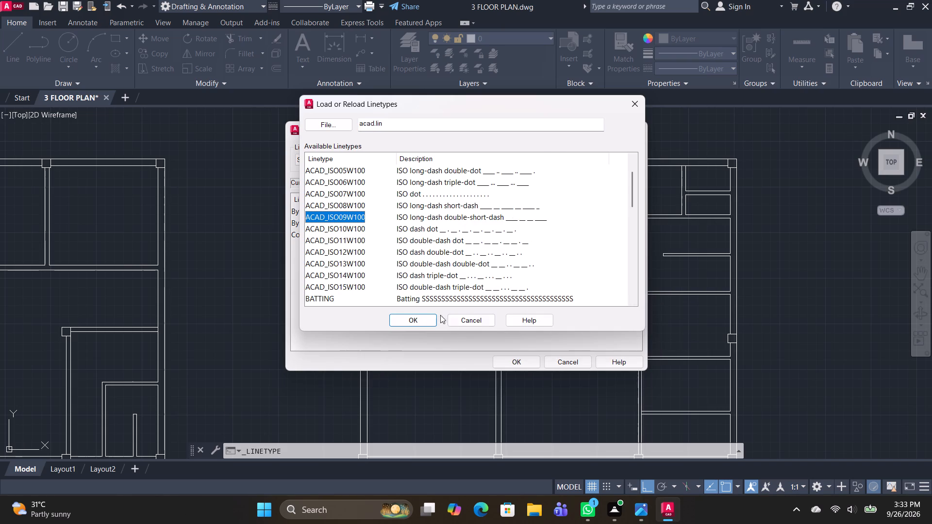
pyautogui.click(428, 320)
pyautogui.click(464, 237)
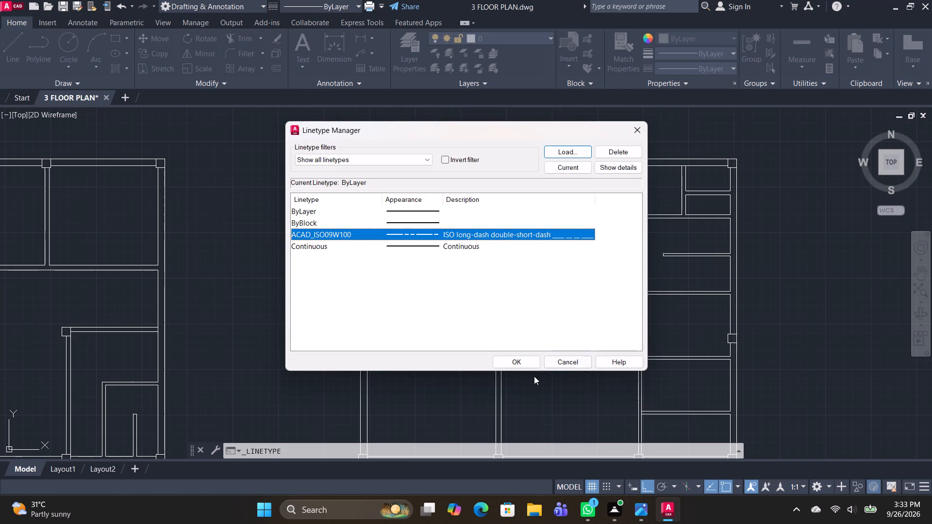
pyautogui.click(513, 363)
# Apply the ACAD_ISO09W100 linetype to the vertical dividing line in the third floor plan's central open area.
pyautogui.click(675, 72)
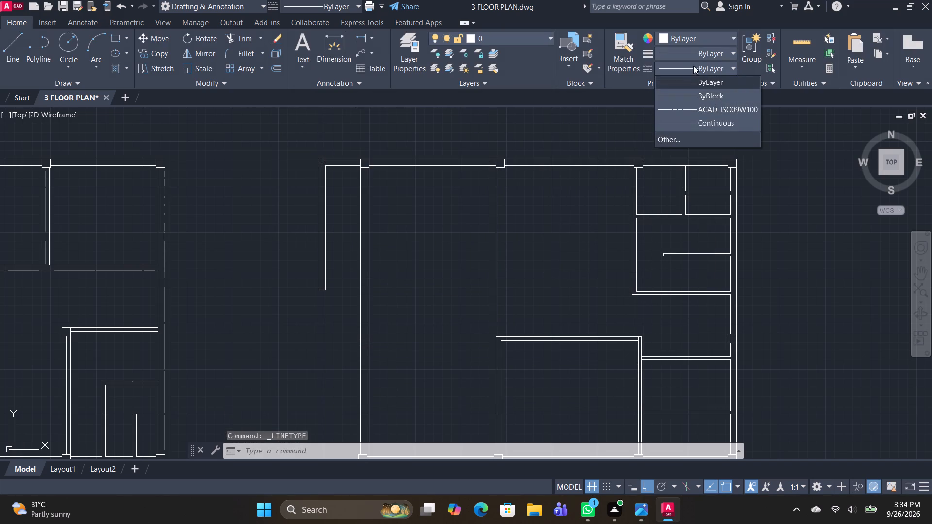
pyautogui.click(699, 106)
pyautogui.moveTo(545, 259); pyautogui.dragTo(513, 253)
pyautogui.click(405, 221)
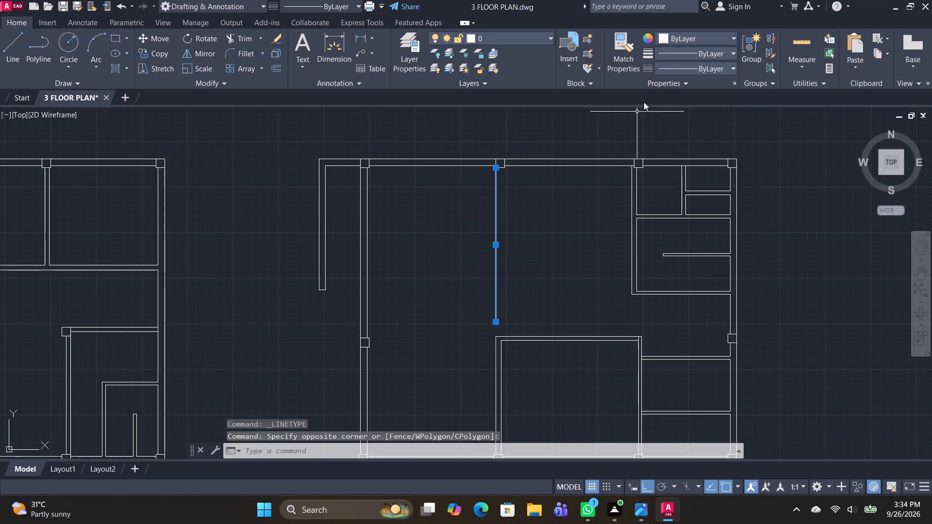
pyautogui.click(667, 71)
pyautogui.click(698, 102)
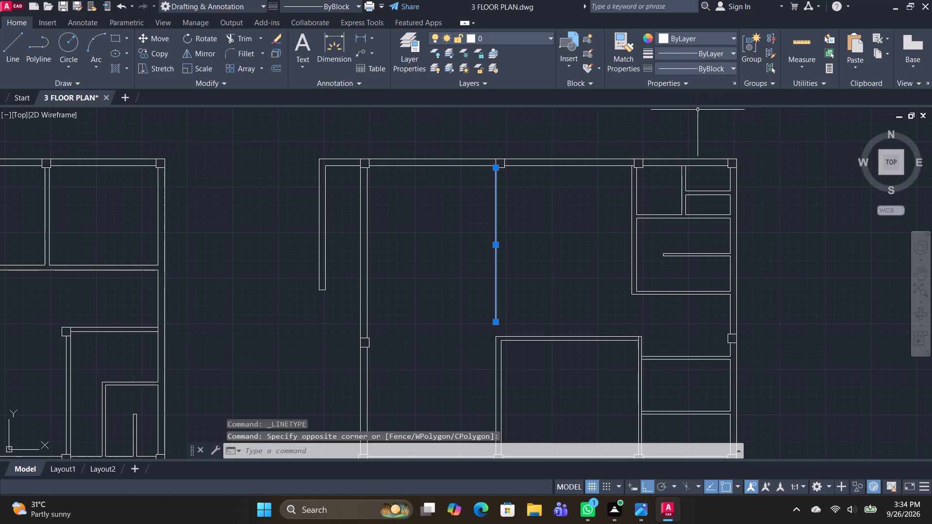
pyautogui.click(703, 64)
pyautogui.click(697, 107)
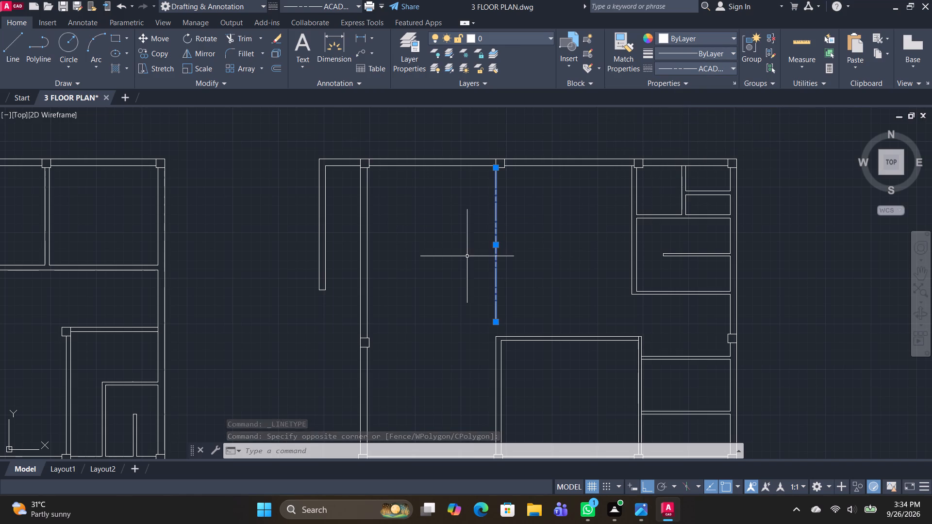
pyautogui.press('Escape')
pyautogui.press('Escape')
# Look over the three floor plans, from the third plan across to the first plan's rooms and walls.
pyautogui.moveTo(529, 272); pyautogui.dragTo(528, 243, button='middle')
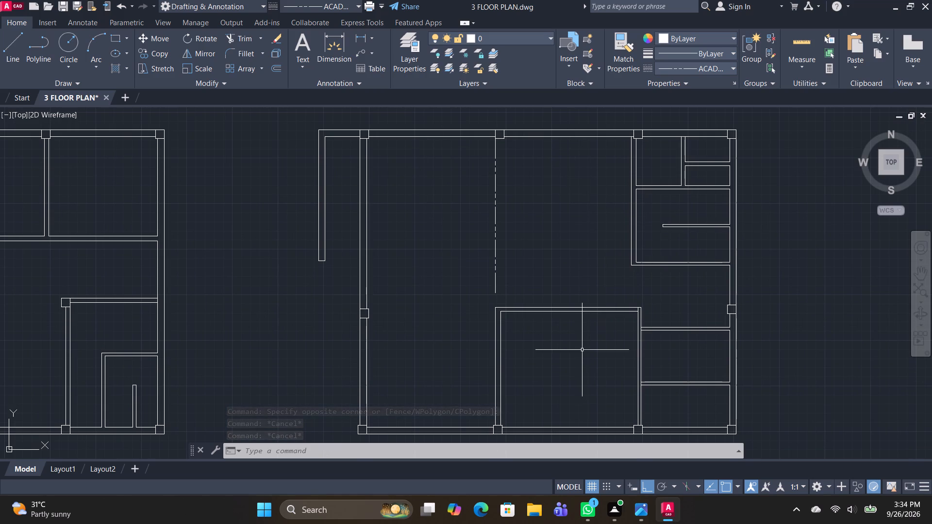
pyautogui.moveTo(580, 352); pyautogui.dragTo(547, 326, button='middle')
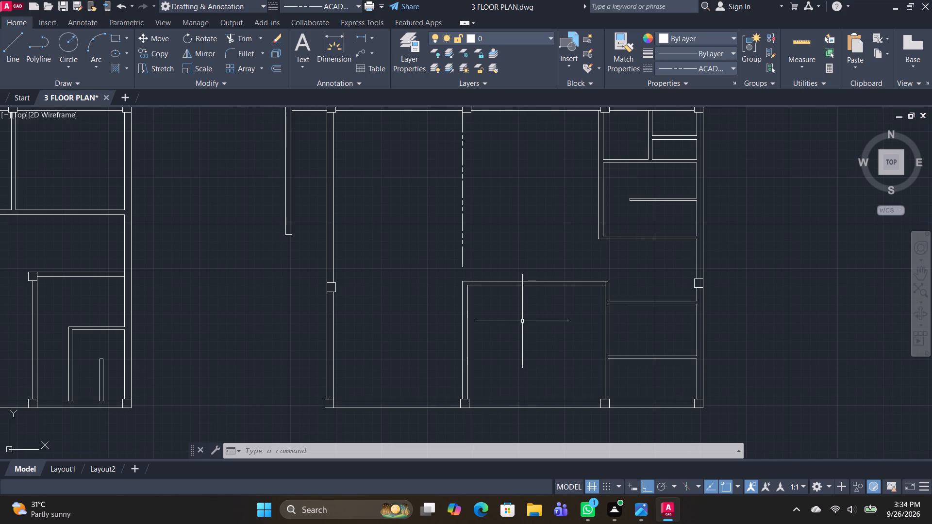
pyautogui.scroll(-1, 530, 330)
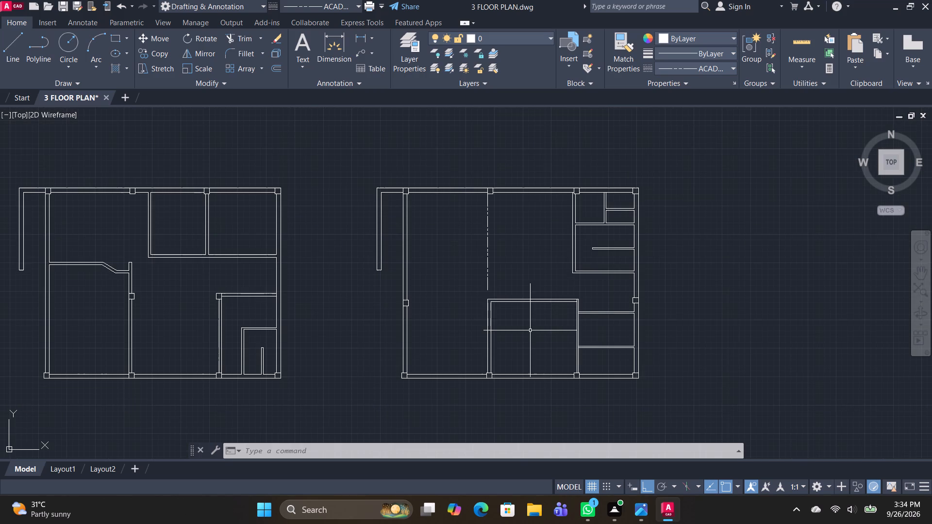
pyautogui.moveTo(492, 327); pyautogui.dragTo(493, 296, button='middle')
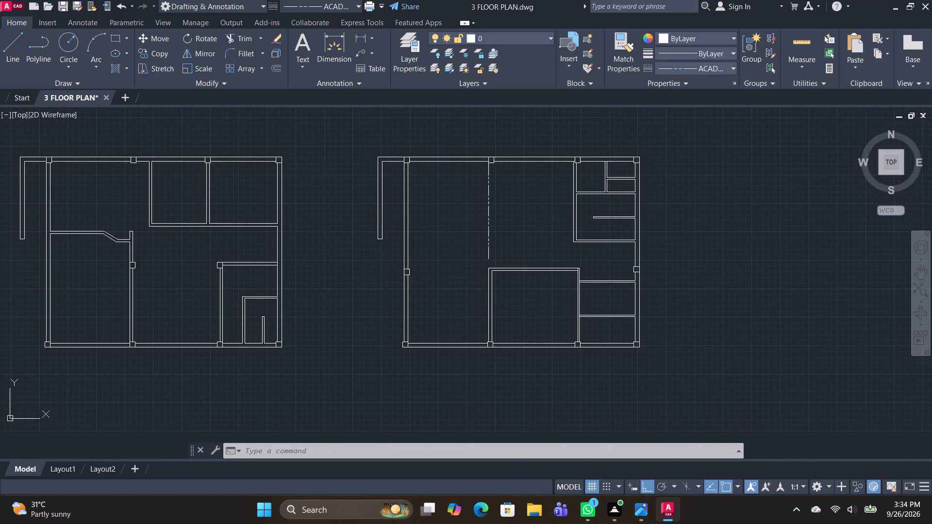
pyautogui.moveTo(555, 316); pyautogui.dragTo(543, 309, button='middle')
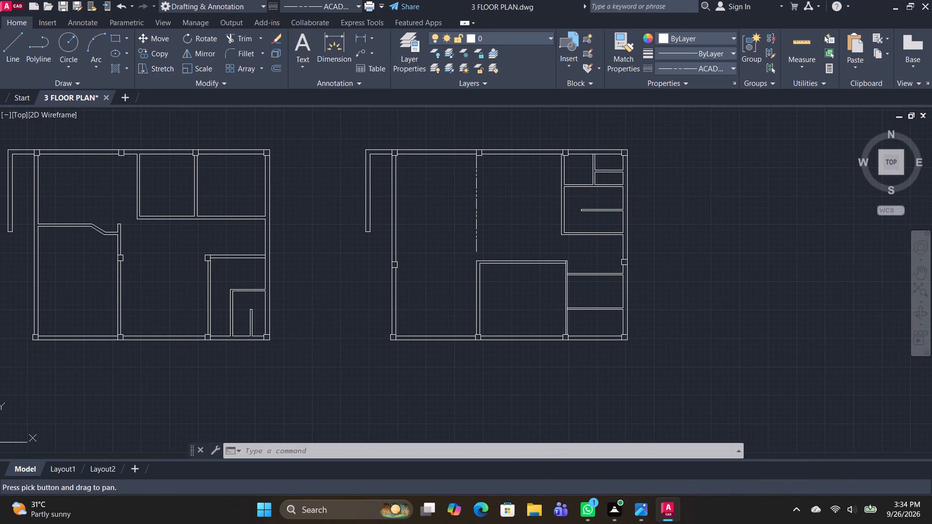
pyautogui.moveTo(553, 317); pyautogui.dragTo(598, 291, button='middle')
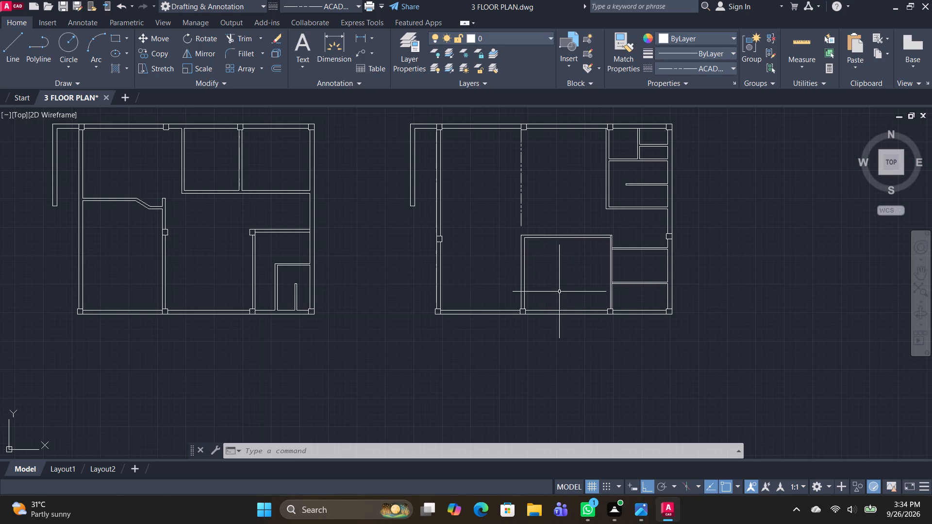
pyautogui.scroll(-1, 559, 292)
pyautogui.moveTo(319, 310); pyautogui.dragTo(560, 351, button='middle')
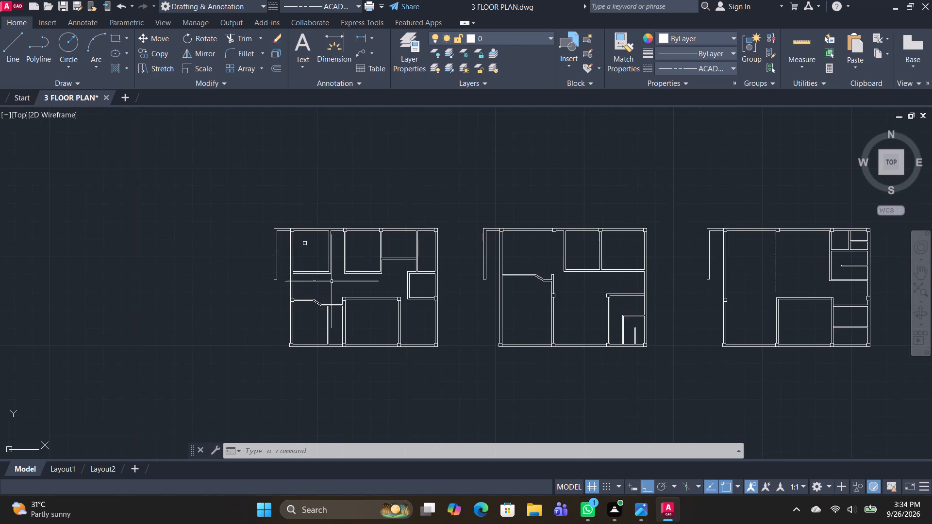
pyautogui.scroll(2, 319, 270)
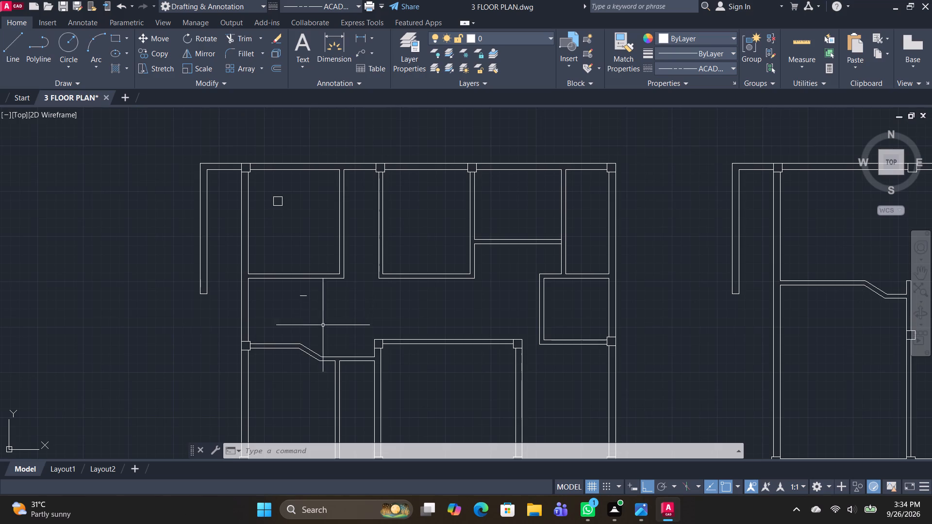
pyautogui.moveTo(399, 324); pyautogui.dragTo(405, 206, button='middle')
pyautogui.scroll(-1, 382, 381)
pyautogui.moveTo(383, 382); pyautogui.dragTo(389, 375, button='middle')
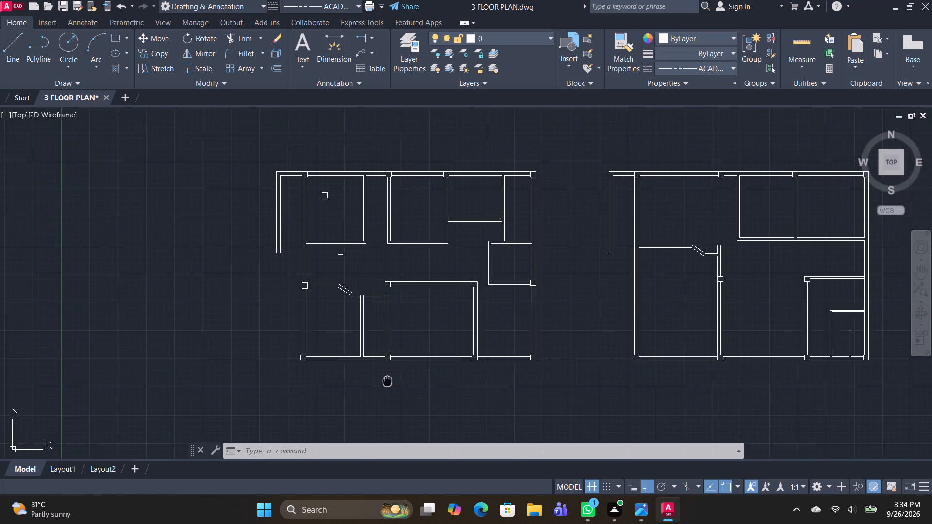
pyautogui.moveTo(389, 375); pyautogui.dragTo(378, 235, button='middle')
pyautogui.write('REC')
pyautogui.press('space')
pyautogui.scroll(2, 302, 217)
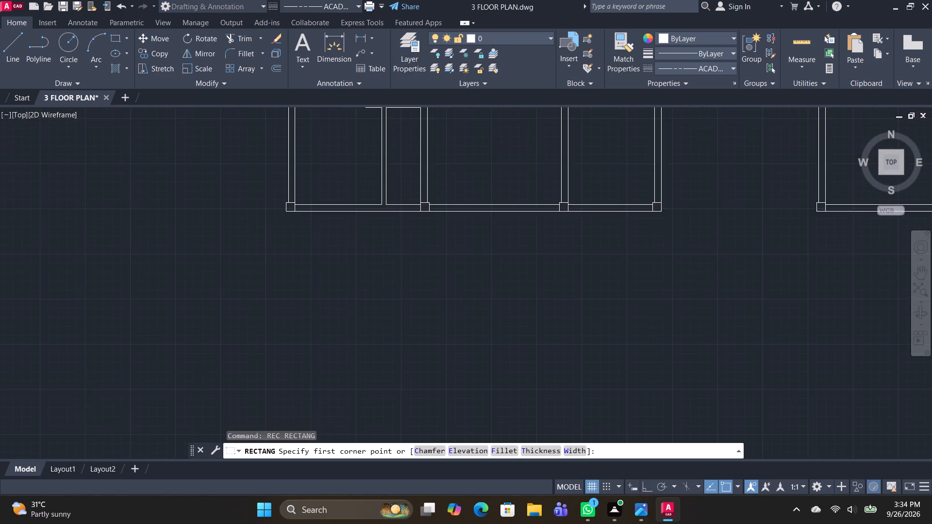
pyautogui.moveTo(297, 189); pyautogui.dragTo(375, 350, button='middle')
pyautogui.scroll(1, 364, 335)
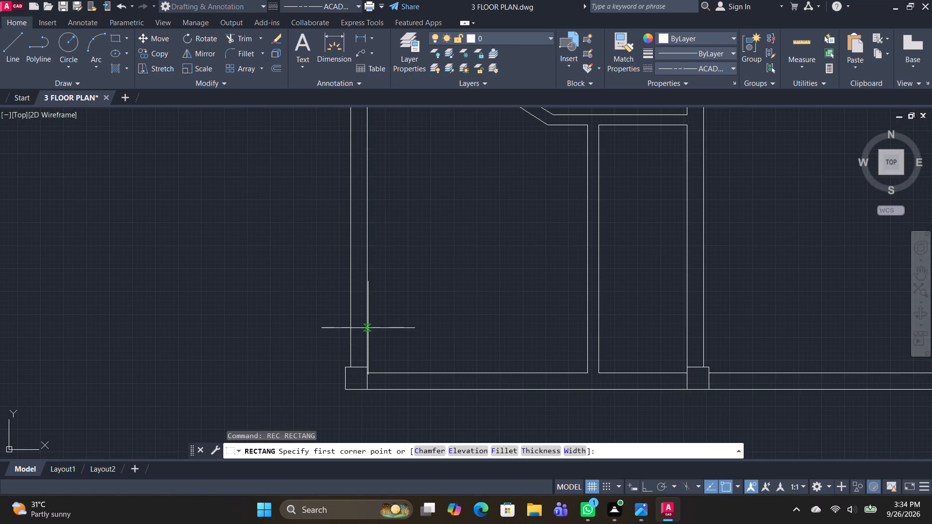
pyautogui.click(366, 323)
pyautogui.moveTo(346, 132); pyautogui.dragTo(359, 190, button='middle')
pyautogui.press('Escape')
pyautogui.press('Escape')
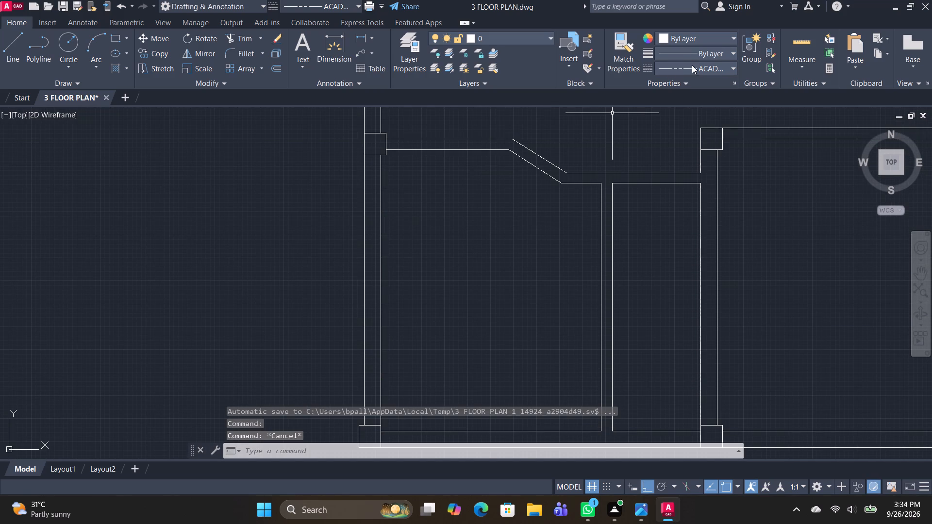
# Reset the current linetype to ByLayer and draw a window rectangle across the wall thickness in the first plan's southwest room's west wall.
pyautogui.click(692, 66)
pyautogui.click(700, 79)
pyautogui.press('r')
pyautogui.write('EC')
pyautogui.press('space')
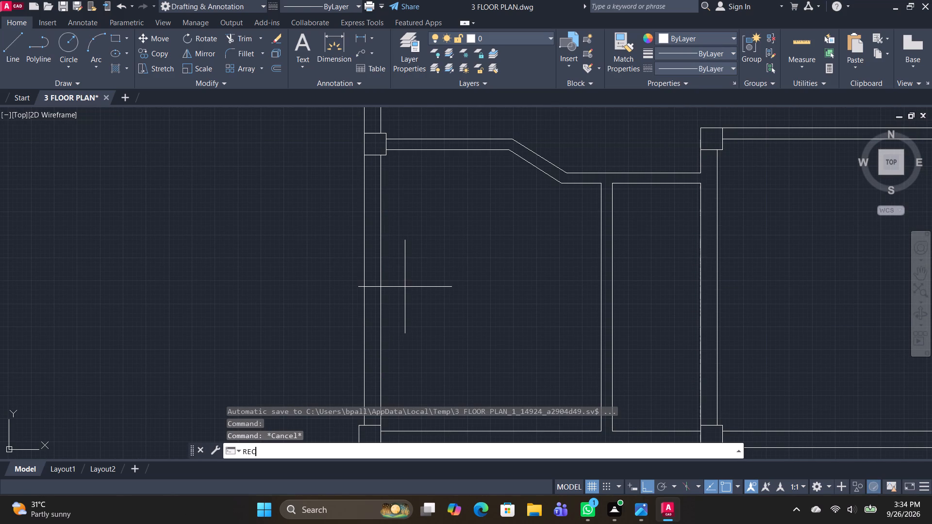
pyautogui.moveTo(422, 315); pyautogui.dragTo(418, 231, button='middle')
pyautogui.click(374, 298)
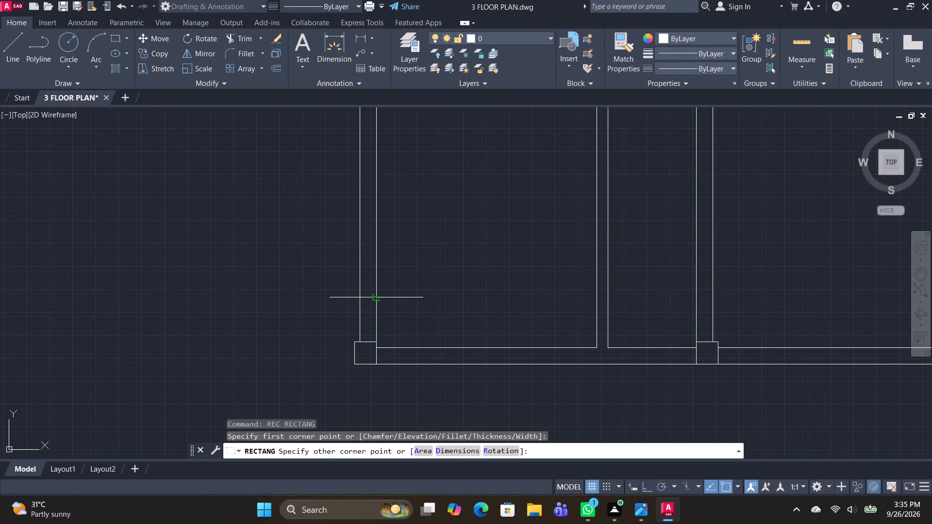
pyautogui.moveTo(359, 162); pyautogui.dragTo(364, 194, button='middle')
pyautogui.scroll(1, 366, 170)
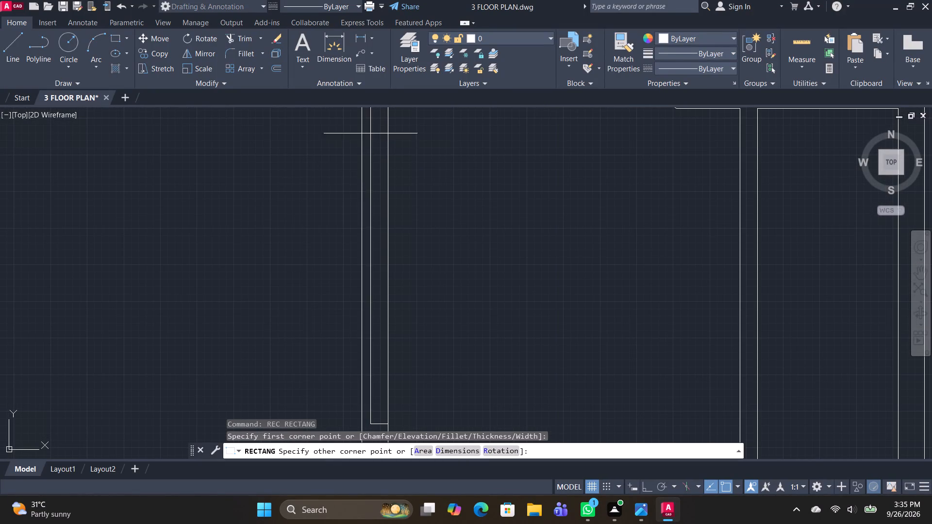
pyautogui.moveTo(360, 128); pyautogui.dragTo(372, 194, button='middle')
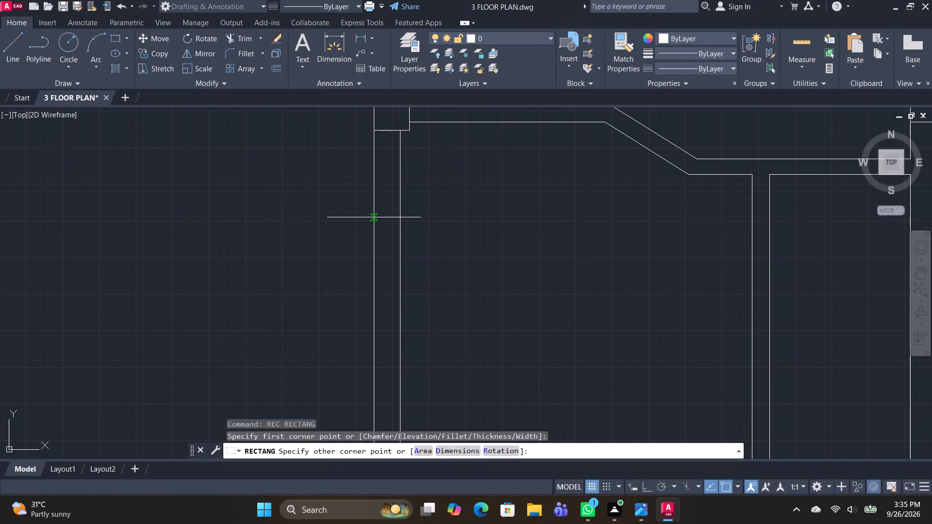
pyautogui.click(374, 218)
# Draw a short rectangle across the west wall's thickness, just north of the west middle column in the first plan.
pyautogui.scroll(-3, 424, 249)
pyautogui.moveTo(459, 289); pyautogui.dragTo(435, 320, button='middle')
pyautogui.scroll(2, 386, 222)
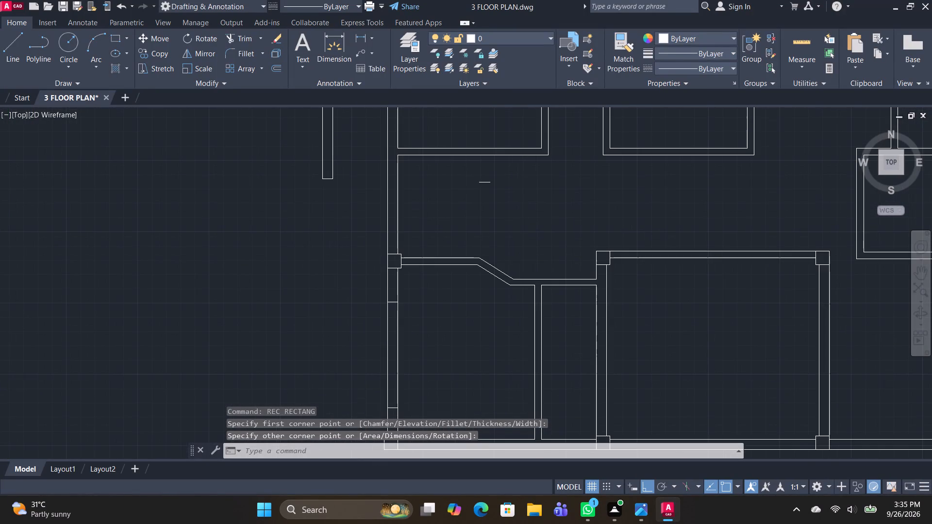
pyautogui.press('space')
pyautogui.scroll(2, 396, 206)
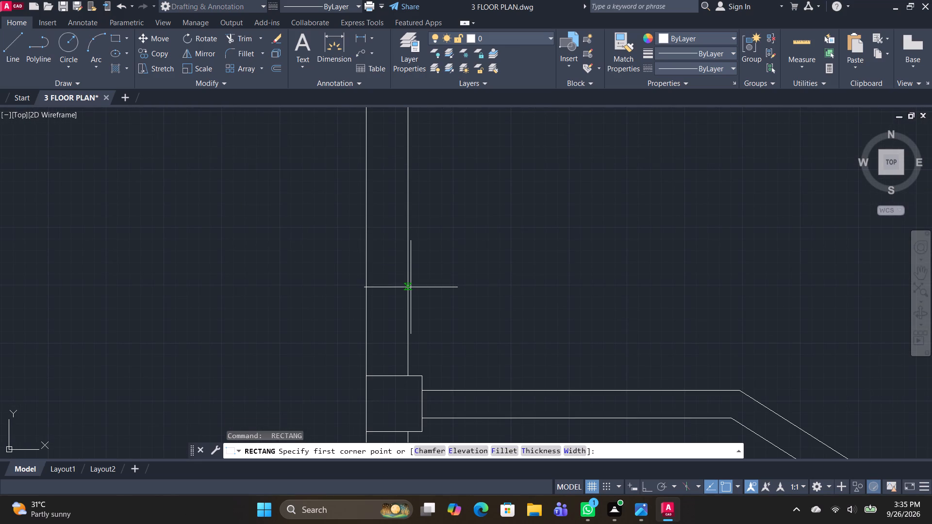
pyautogui.moveTo(411, 287); pyautogui.dragTo(406, 283)
pyautogui.click(365, 116)
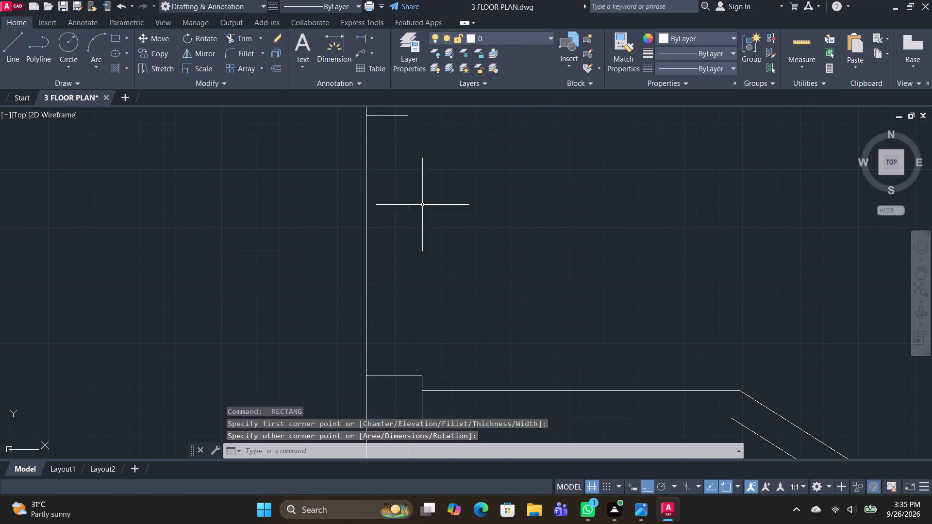
# Draw a rectangle across the west wall's thickness along the first plan's northwest room.
pyautogui.scroll(-3, 458, 229)
pyautogui.moveTo(499, 246); pyautogui.dragTo(481, 299, button='middle')
pyautogui.press('space')
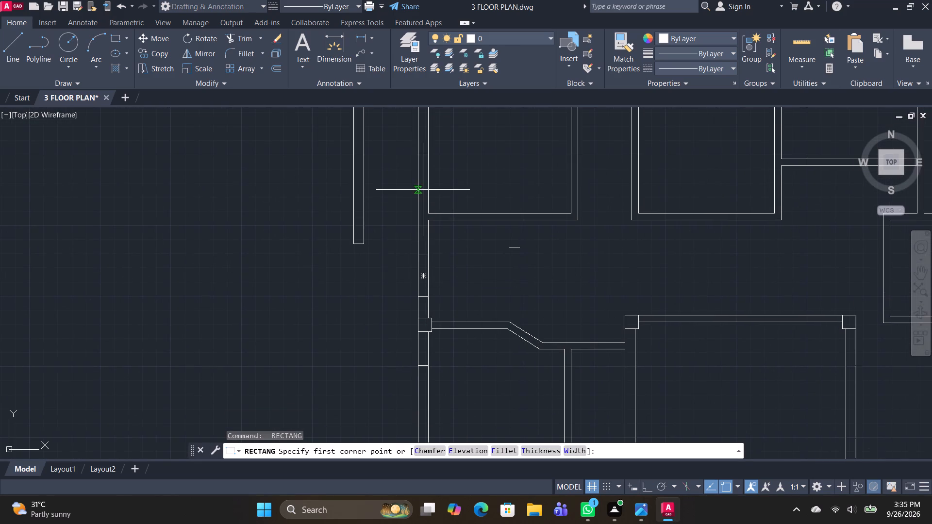
pyautogui.click(428, 175)
pyautogui.moveTo(457, 189); pyautogui.dragTo(443, 318, button='middle')
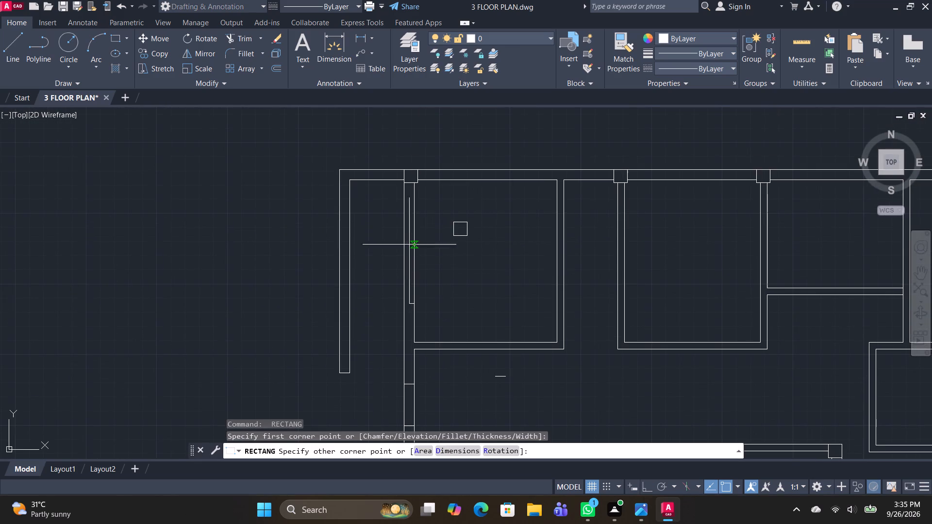
pyautogui.click(404, 213)
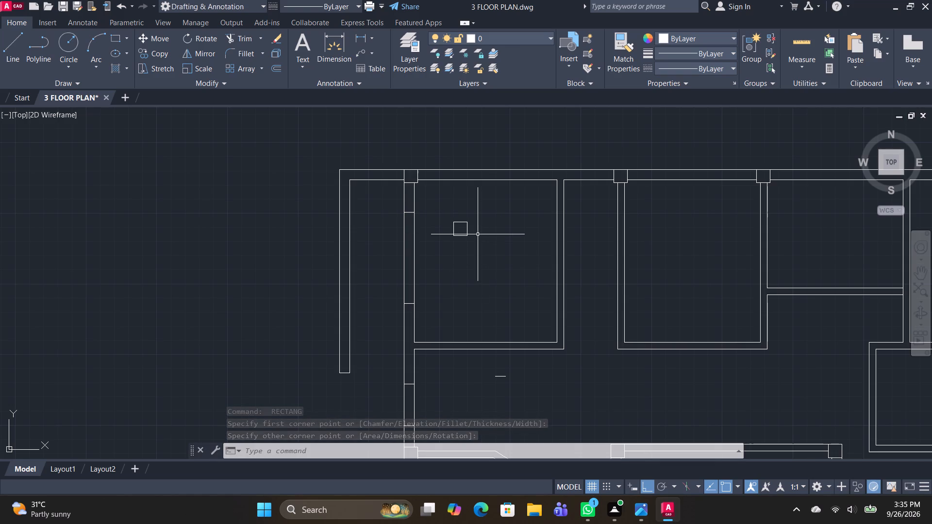
# Erase the stray short horizontal line in the open space south of the first plan's northwest room.
pyautogui.moveTo(489, 385); pyautogui.dragTo(424, 246, button='middle')
pyautogui.moveTo(450, 253); pyautogui.dragTo(431, 229)
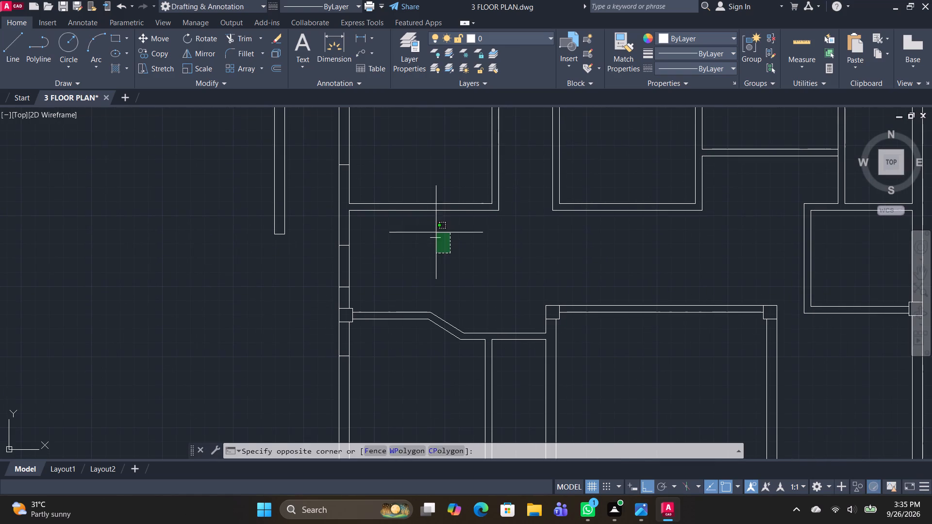
pyautogui.click(415, 219)
pyautogui.press('Delete')
# Draw a rectangle across the south wall's thickness in the narrow room just east of the first plan's southwest room.
pyautogui.moveTo(515, 313); pyautogui.dragTo(385, 104, button='middle')
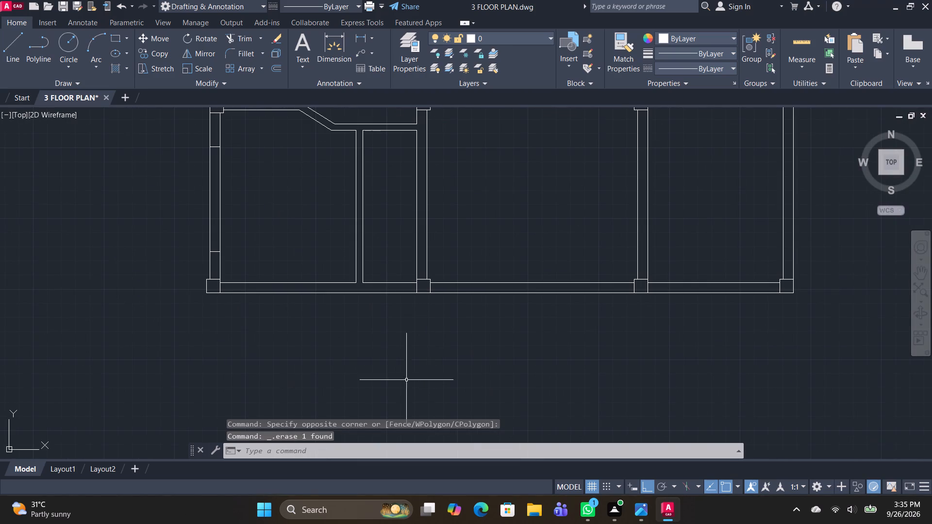
pyautogui.write('REC')
pyautogui.press('space')
pyautogui.scroll(2, 366, 382)
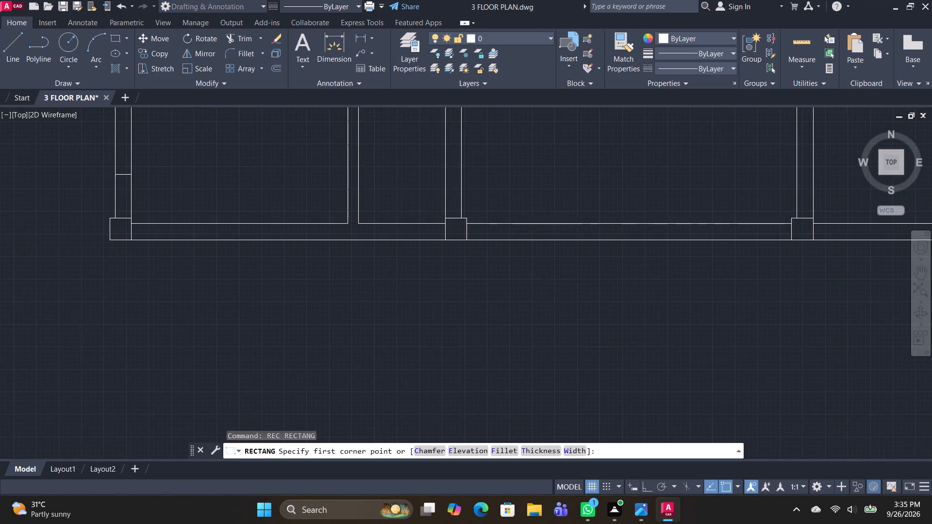
pyautogui.click(364, 129)
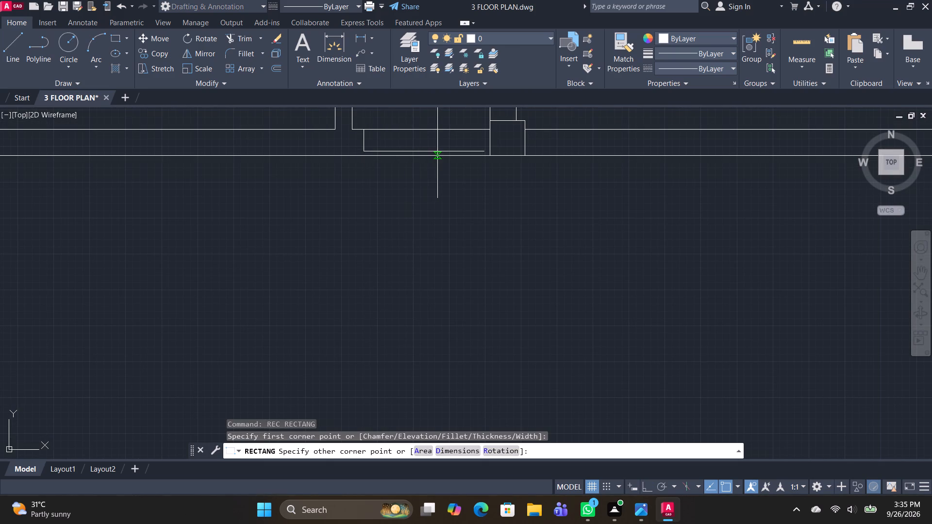
pyautogui.click(453, 156)
# Draw a rectangle across the east wall's thickness along the first plan's southeast room, south of the east middle column.
pyautogui.scroll(-2, 494, 284)
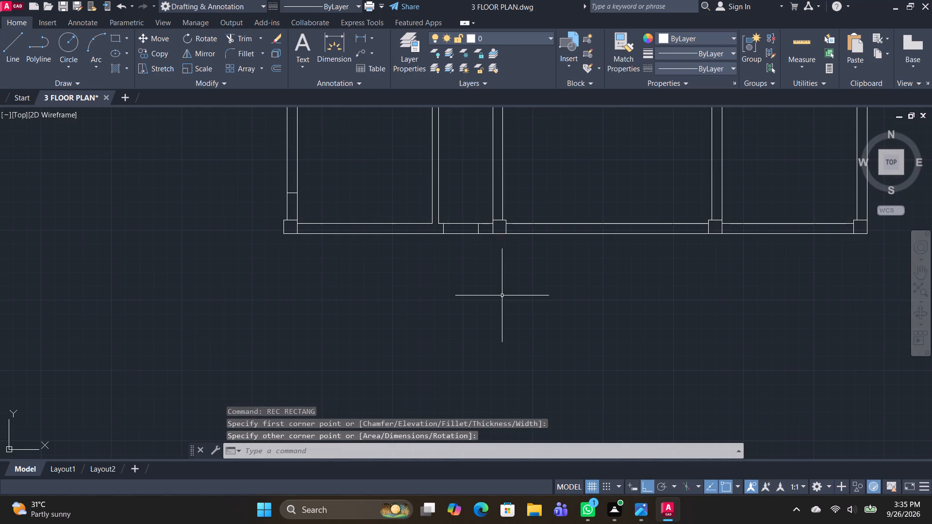
pyautogui.moveTo(555, 299); pyautogui.dragTo(433, 306, button='middle')
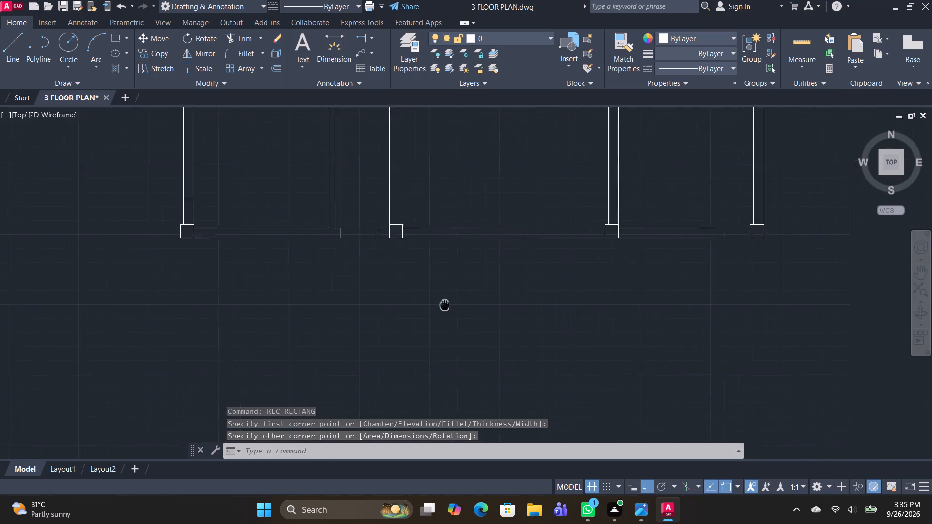
pyautogui.moveTo(433, 306); pyautogui.dragTo(287, 344, button='middle')
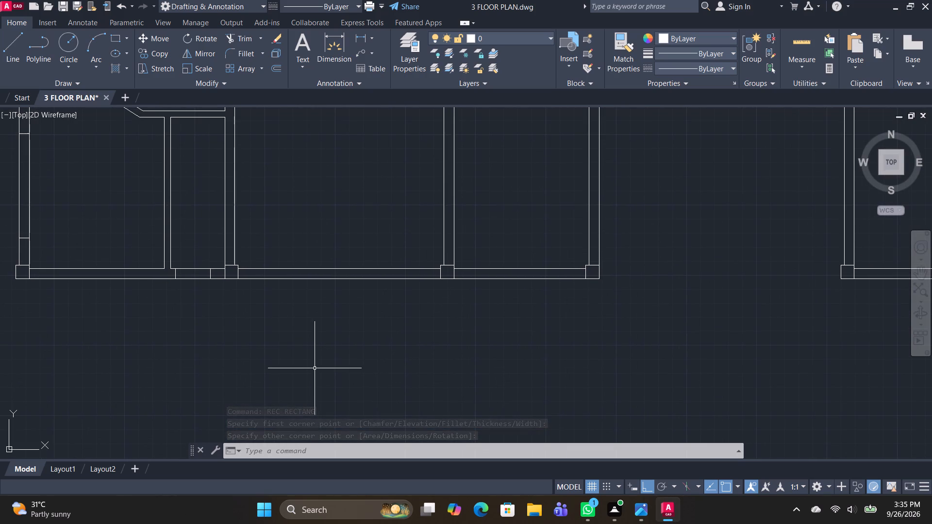
pyautogui.press('space')
pyautogui.moveTo(605, 212); pyautogui.dragTo(600, 241, button='middle')
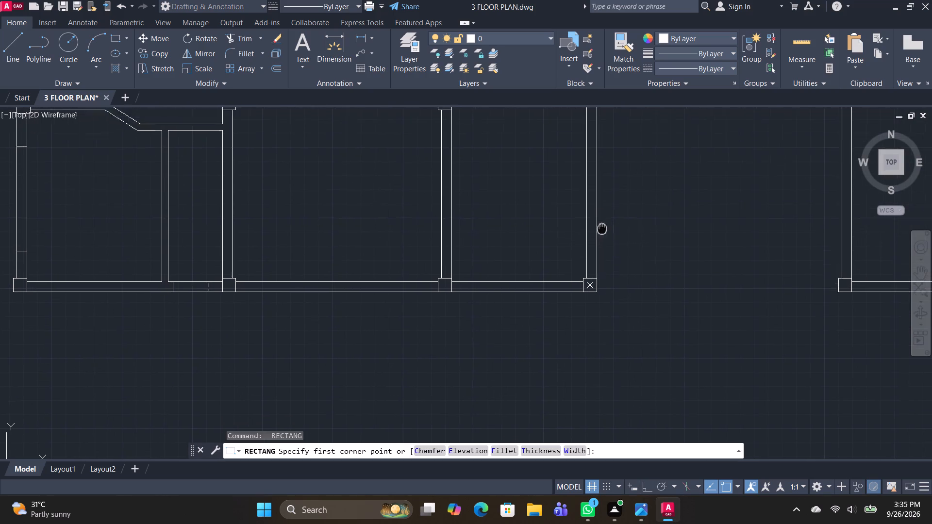
pyautogui.moveTo(600, 241); pyautogui.dragTo(585, 319, button='middle')
pyautogui.moveTo(580, 351); pyautogui.dragTo(580, 341)
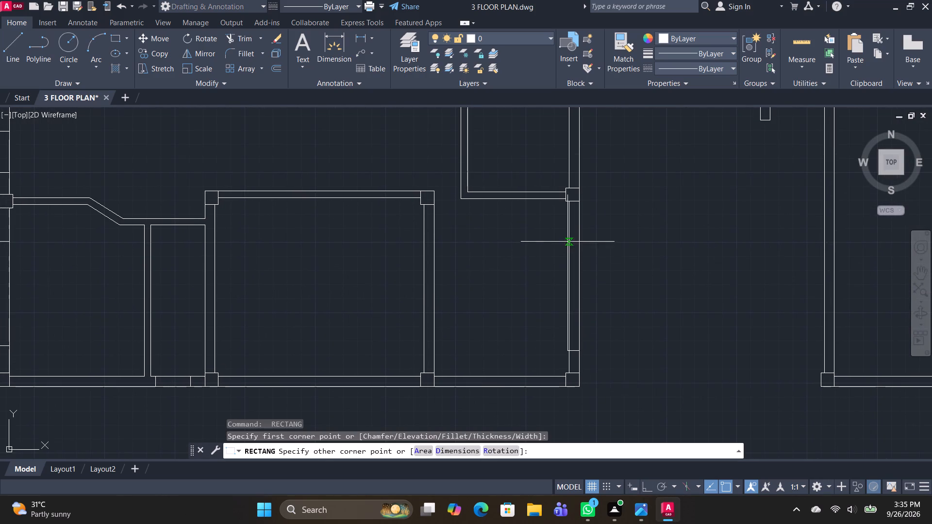
pyautogui.click(570, 232)
# Draw a short rectangle across the east wall's thickness beside the small room just north of the east middle column.
pyautogui.moveTo(617, 229); pyautogui.dragTo(617, 233, button='middle')
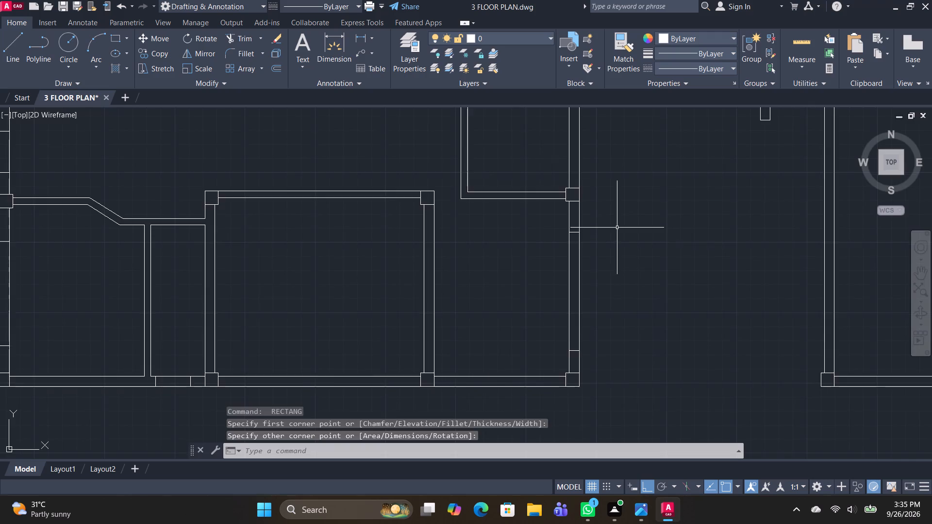
pyautogui.moveTo(617, 233); pyautogui.dragTo(611, 377, button='middle')
pyautogui.press('space')
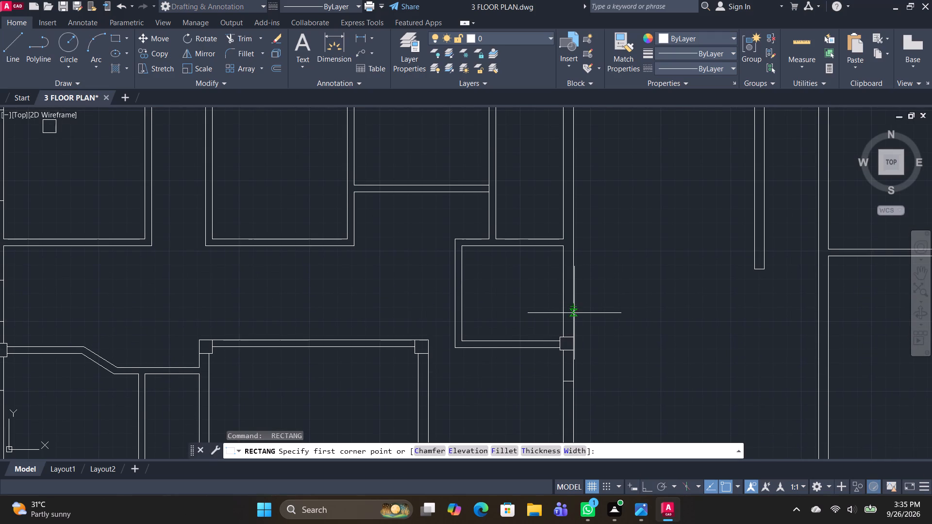
pyautogui.click(571, 319)
pyautogui.click(562, 263)
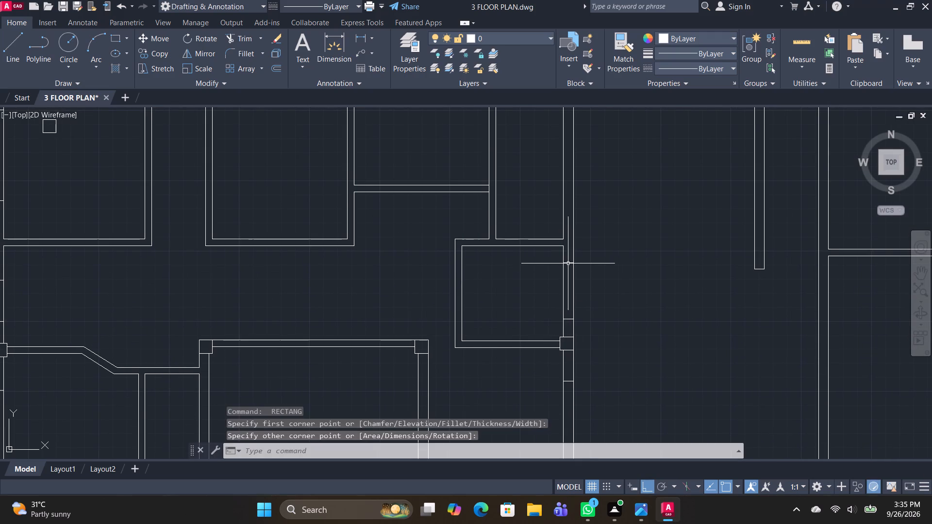
# Extend the lower line of the narrow northeast room's south wall across the east wall's thickness to its outer face.
pyautogui.press('space')
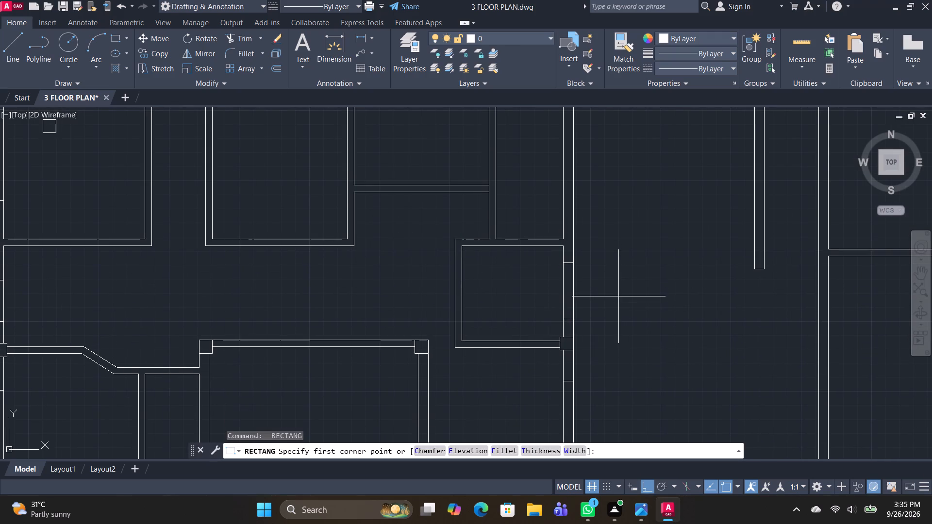
pyautogui.moveTo(622, 251); pyautogui.dragTo(627, 385, button='middle')
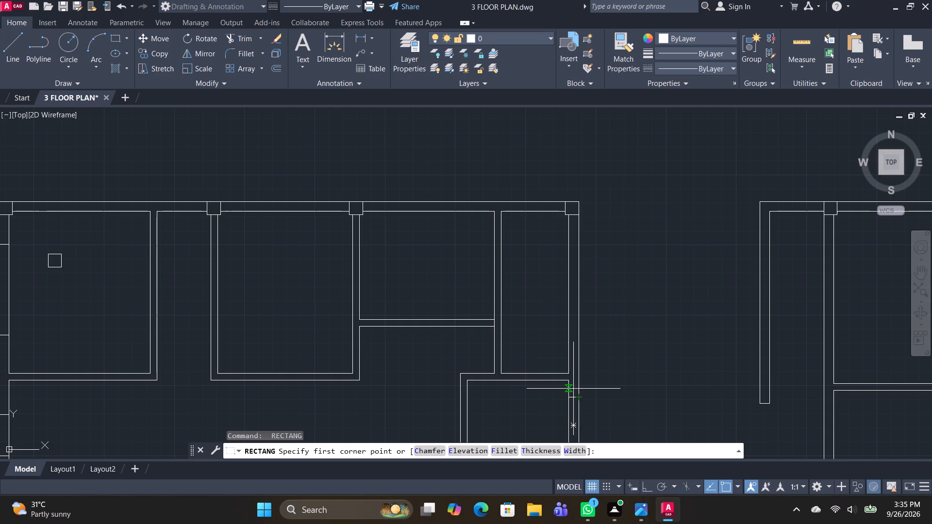
pyautogui.press('t')
pyautogui.press('Escape')
pyautogui.write('TR')
pyautogui.press('space')
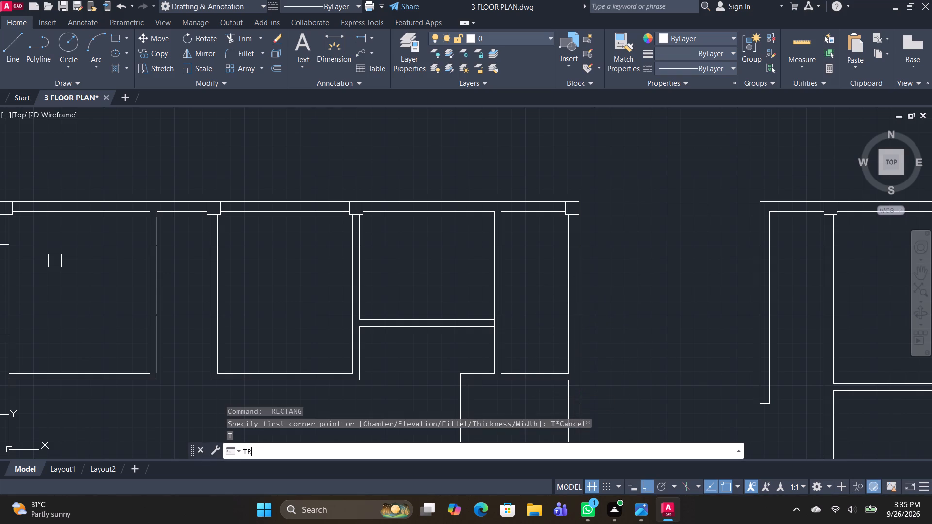
pyautogui.keyDown('shift'); pyautogui.click(566, 380); pyautogui.keyUp('shift')
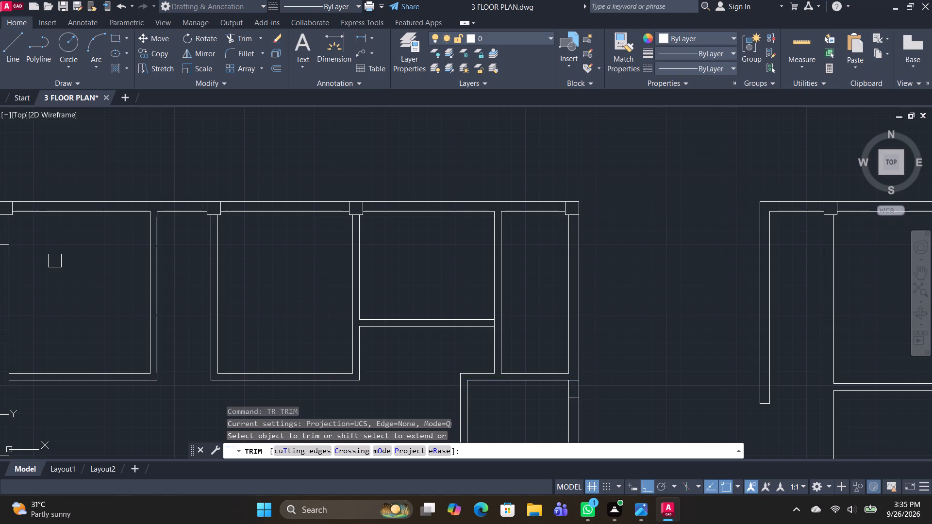
pyautogui.keyDown('shift'); pyautogui.click(568, 371); pyautogui.keyUp('shift')
pyautogui.press('space')
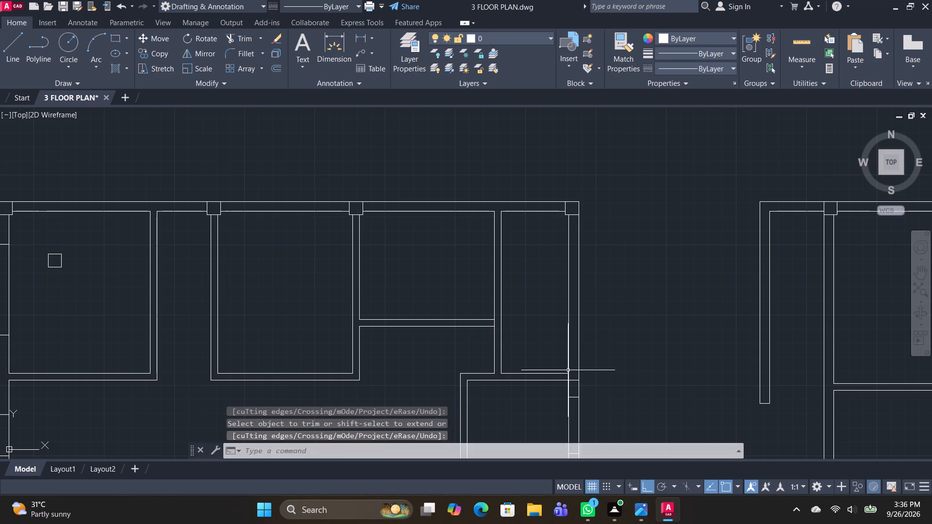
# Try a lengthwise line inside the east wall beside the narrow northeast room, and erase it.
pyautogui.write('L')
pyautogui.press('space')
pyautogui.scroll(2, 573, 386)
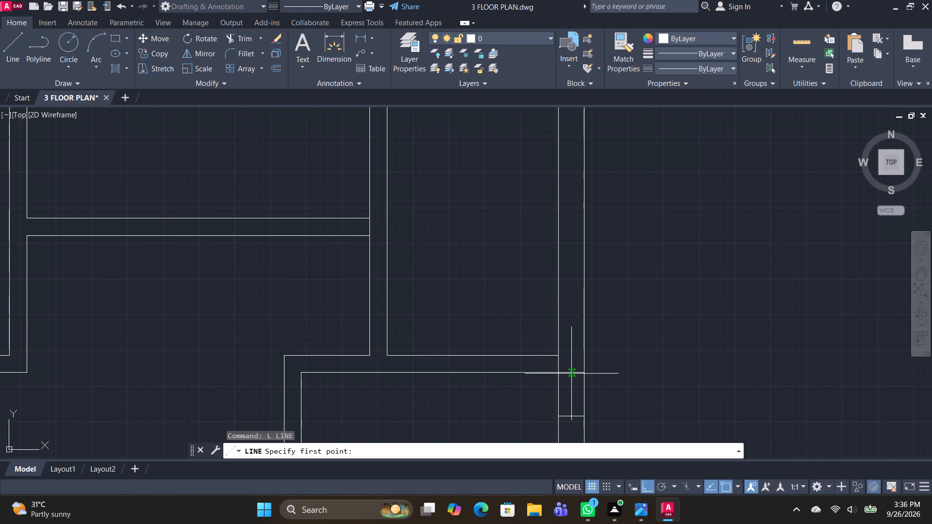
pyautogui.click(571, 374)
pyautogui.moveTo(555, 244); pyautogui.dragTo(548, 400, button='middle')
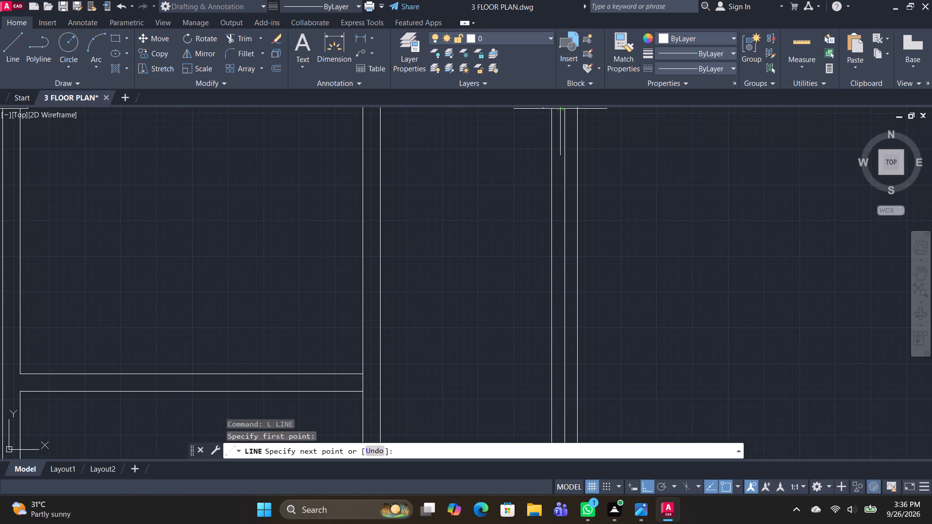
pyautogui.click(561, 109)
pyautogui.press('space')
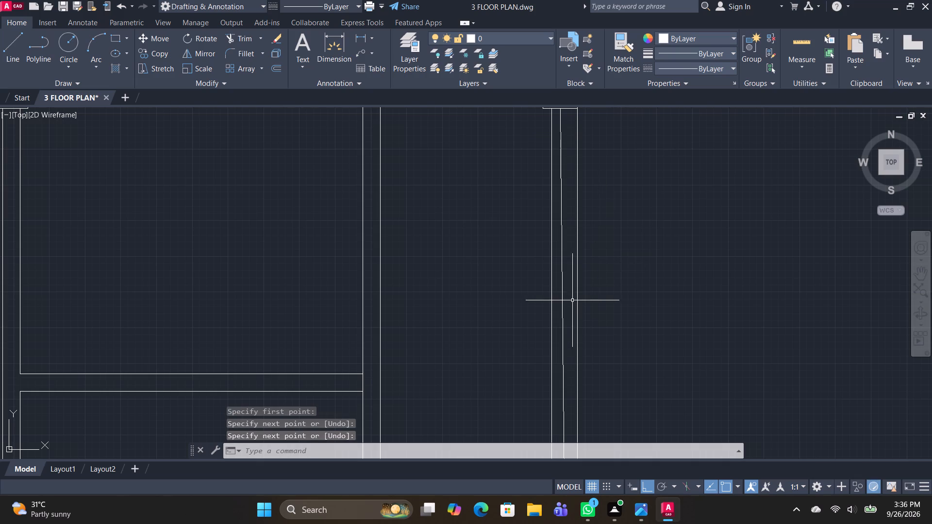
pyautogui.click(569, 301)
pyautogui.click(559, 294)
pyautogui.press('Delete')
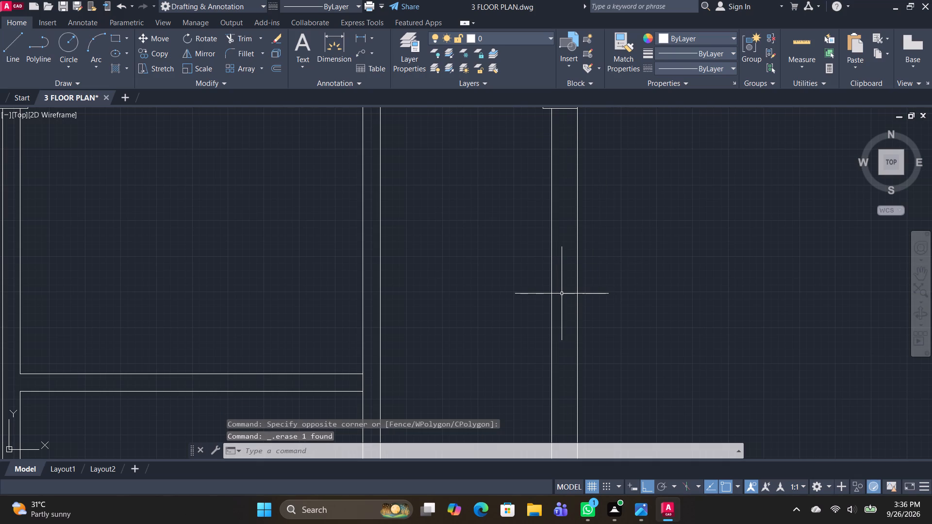
# Draw a straight vertical line inside the east wall from the northeast corner column down to the extended wall line.
pyautogui.write('L')
pyautogui.press('space')
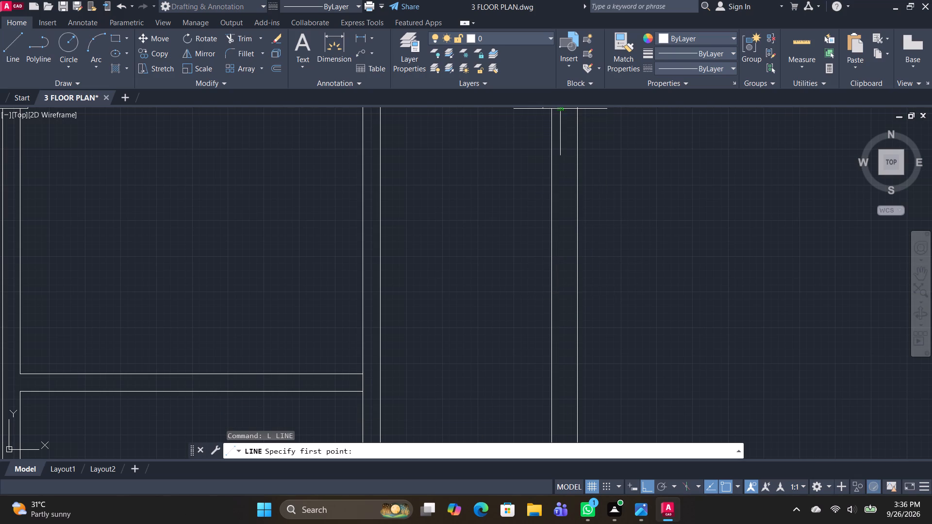
pyautogui.scroll(1, 562, 118)
pyautogui.moveTo(561, 159); pyautogui.dragTo(560, 293, button='middle')
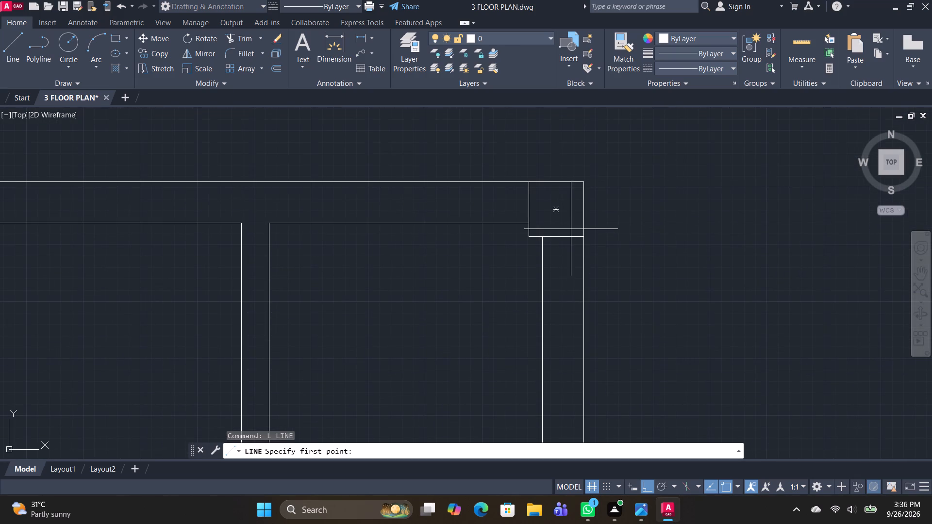
pyautogui.click(563, 236)
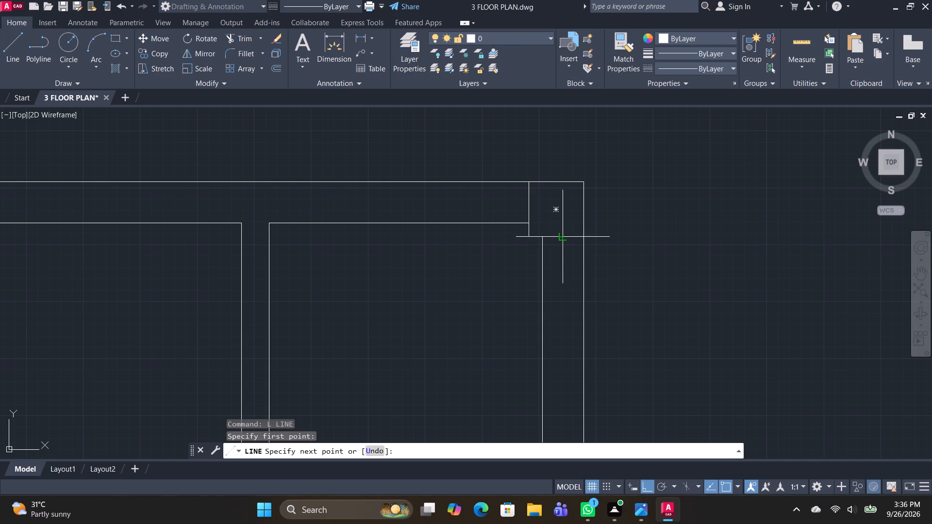
pyautogui.scroll(-2, 558, 337)
pyautogui.moveTo(566, 358); pyautogui.dragTo(541, 177, button='middle')
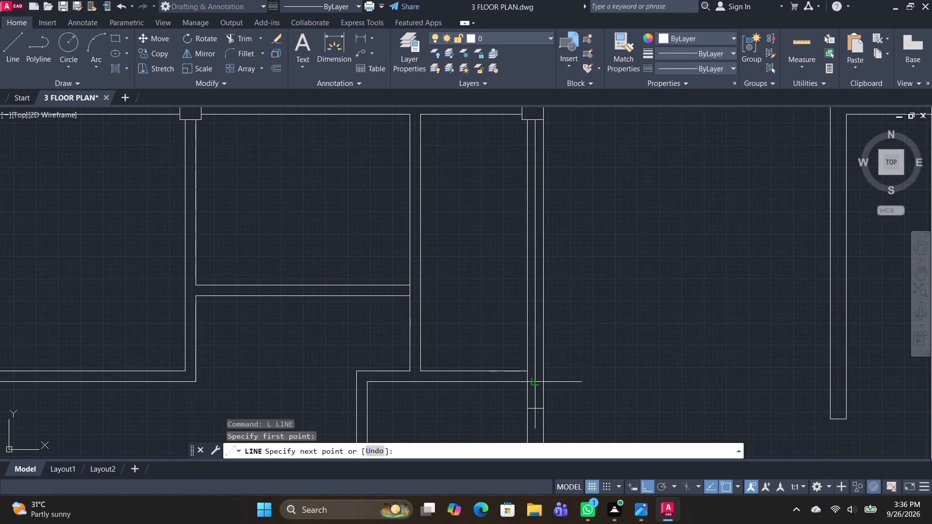
pyautogui.scroll(2, 533, 386)
pyautogui.click(537, 373)
pyautogui.press('space')
# Draw a rectangle across the north wall's thickness between the two middle columns of the first plan.
pyautogui.scroll(-3, 593, 360)
pyautogui.moveTo(627, 327); pyautogui.dragTo(621, 353, button='middle')
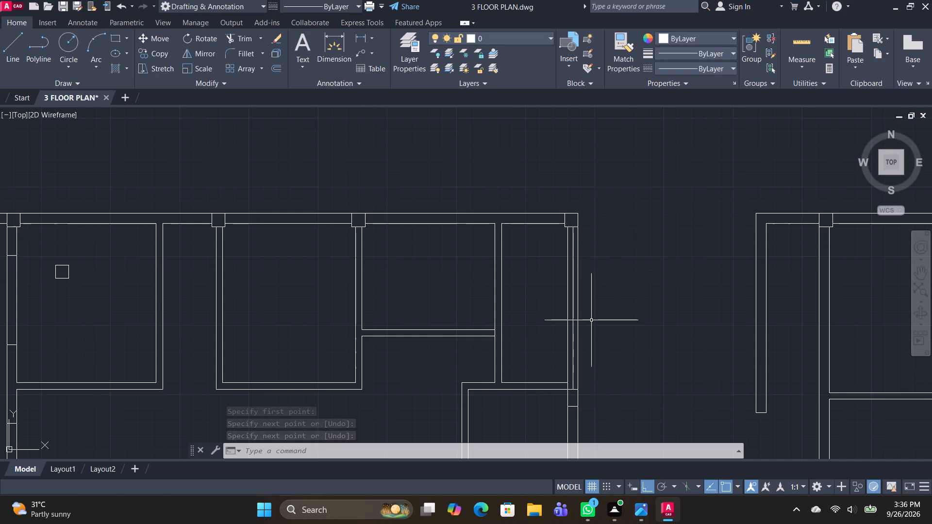
pyautogui.moveTo(476, 352); pyautogui.dragTo(562, 389, button='middle')
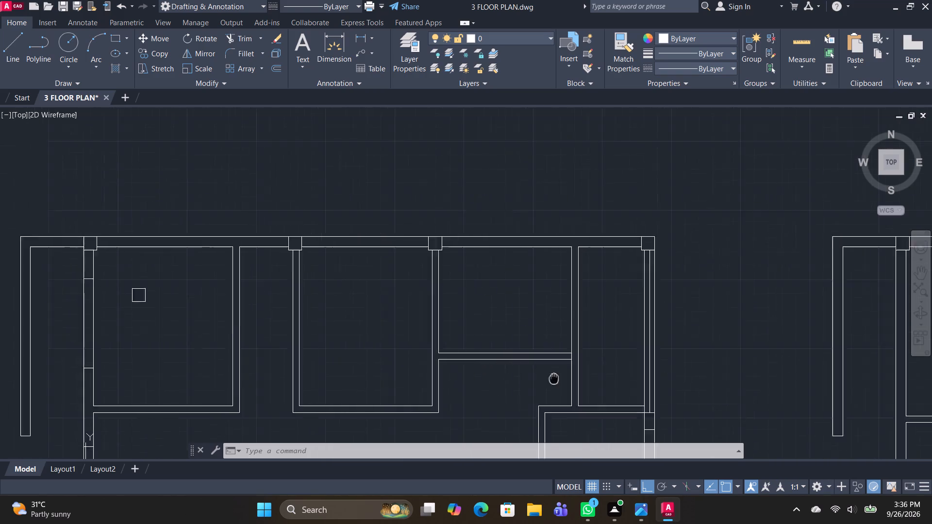
pyautogui.moveTo(562, 389); pyautogui.dragTo(573, 437, button='middle')
pyautogui.write('REC')
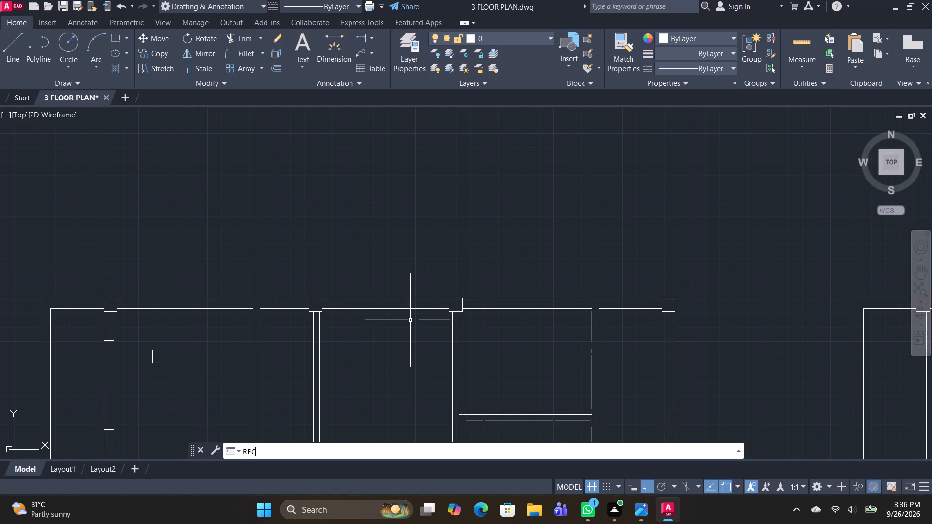
pyautogui.press('space')
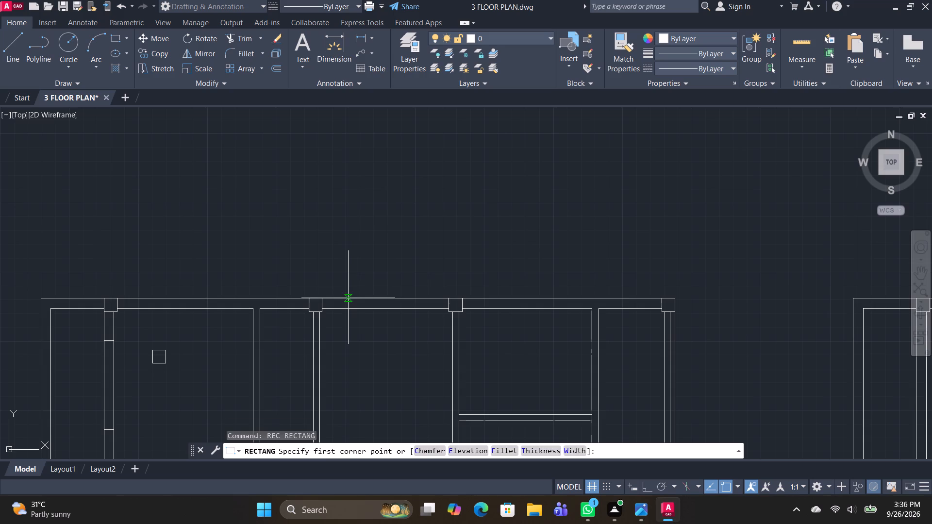
pyautogui.click(348, 297)
pyautogui.click(433, 310)
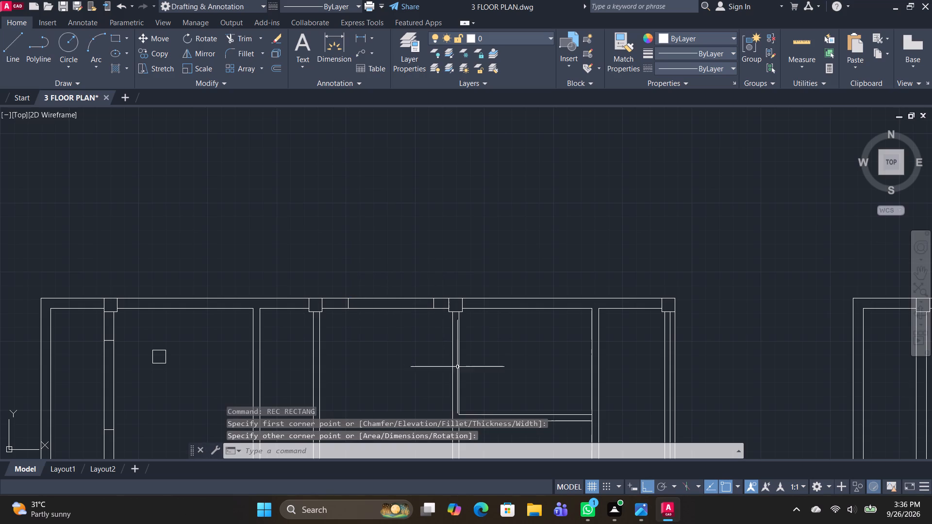
# Draw a vertical centre line through the west wall's window rectangle along the first plan's northwest room.
pyautogui.moveTo(389, 376); pyautogui.dragTo(462, 374, button='middle')
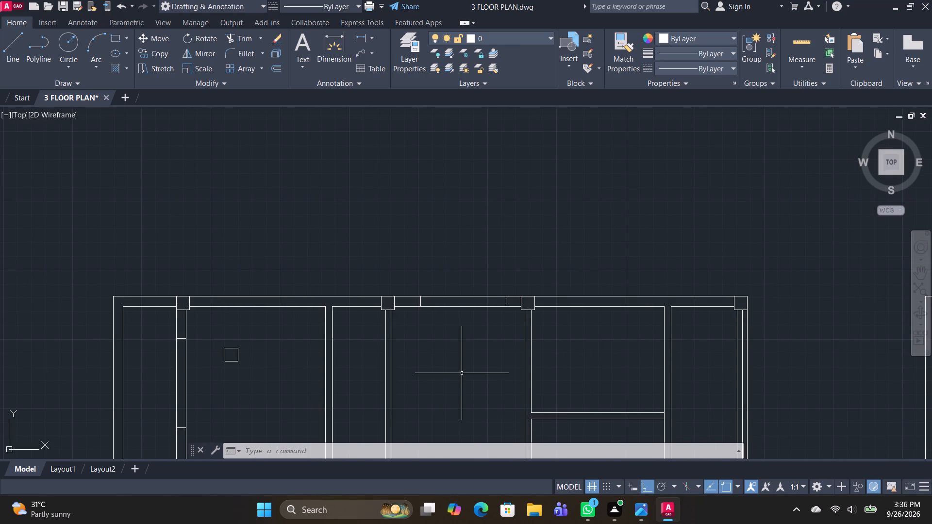
pyautogui.moveTo(462, 361); pyautogui.dragTo(426, 332, button='middle')
pyautogui.write('L')
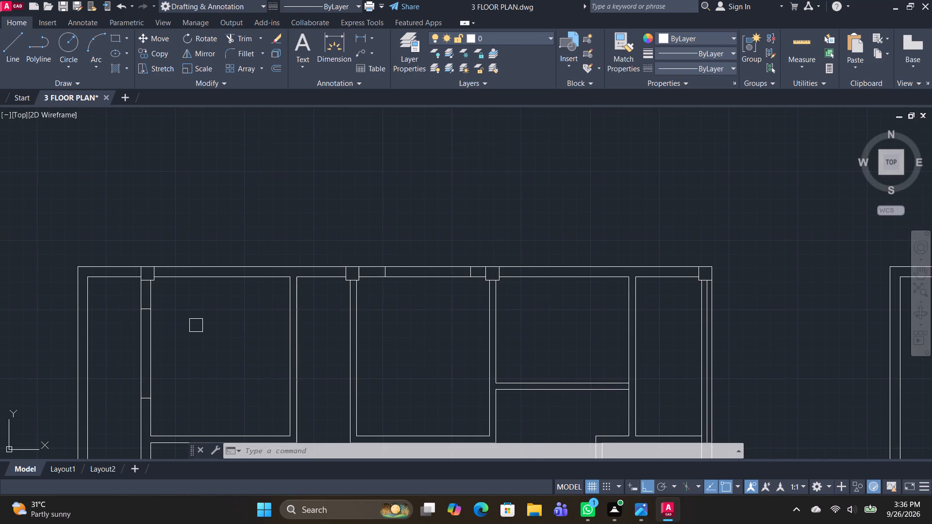
pyautogui.press('space')
pyautogui.scroll(2, 233, 327)
pyautogui.moveTo(165, 271); pyautogui.dragTo(526, 274, button='middle')
pyautogui.scroll(-2, 361, 266)
pyautogui.scroll(3, 375, 279)
pyautogui.scroll(-2, 376, 281)
pyautogui.scroll(1, 367, 285)
pyautogui.click(367, 285)
pyautogui.moveTo(372, 360); pyautogui.dragTo(364, 169, button='middle')
pyautogui.scroll(1, 364, 168)
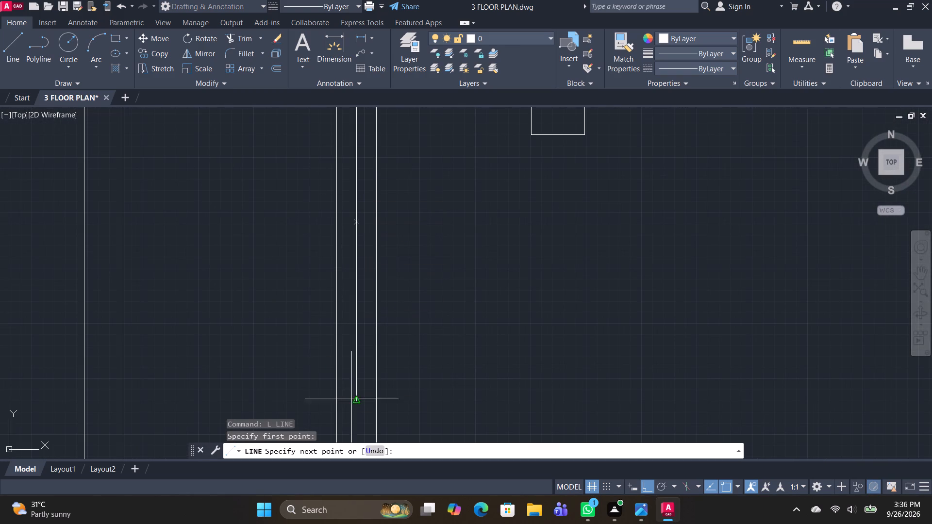
pyautogui.click(356, 403)
pyautogui.press('space')
# Draw a horizontal centre line through the north wall's window rectangle between the two middle columns.
pyautogui.press('space')
pyautogui.scroll(-3, 455, 345)
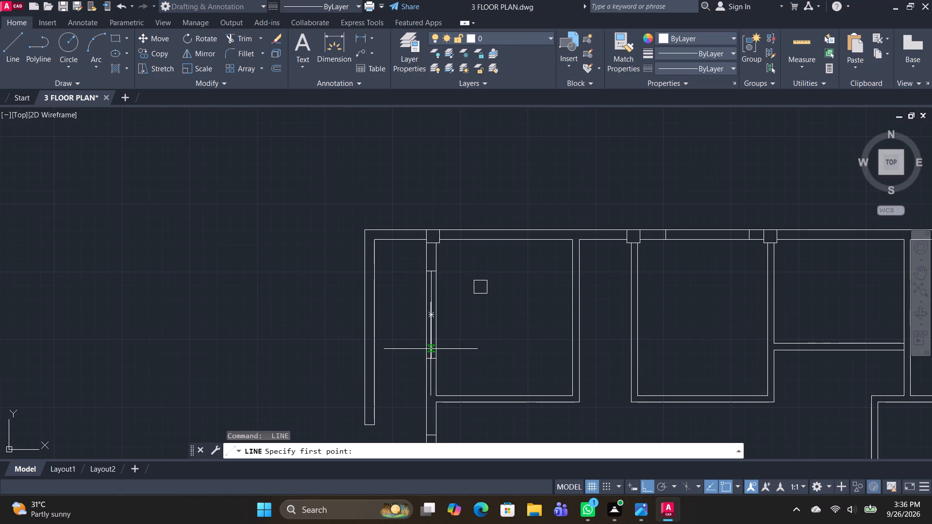
pyautogui.scroll(2, 685, 246)
pyautogui.moveTo(630, 218); pyautogui.dragTo(653, 215)
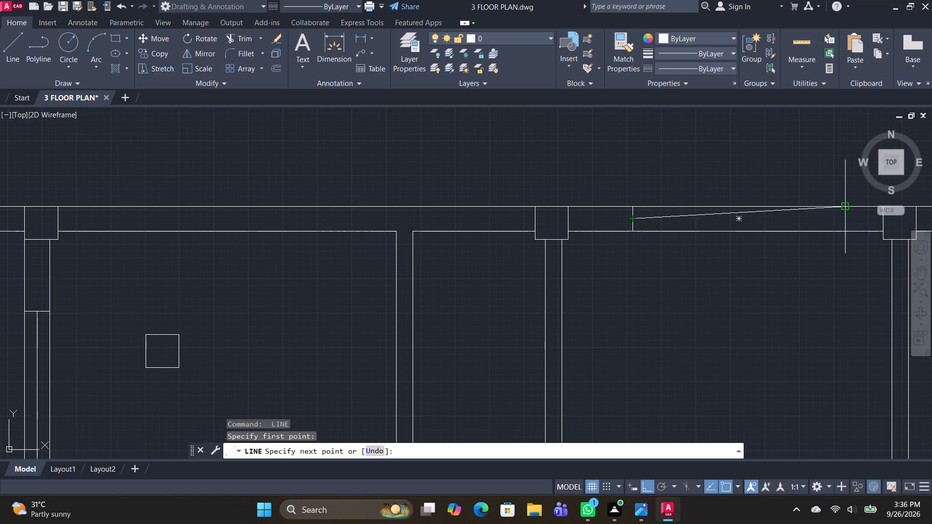
pyautogui.click(845, 217)
pyautogui.moveTo(732, 308); pyautogui.dragTo(566, 0, button='middle')
pyautogui.scroll(-2, 494, 280)
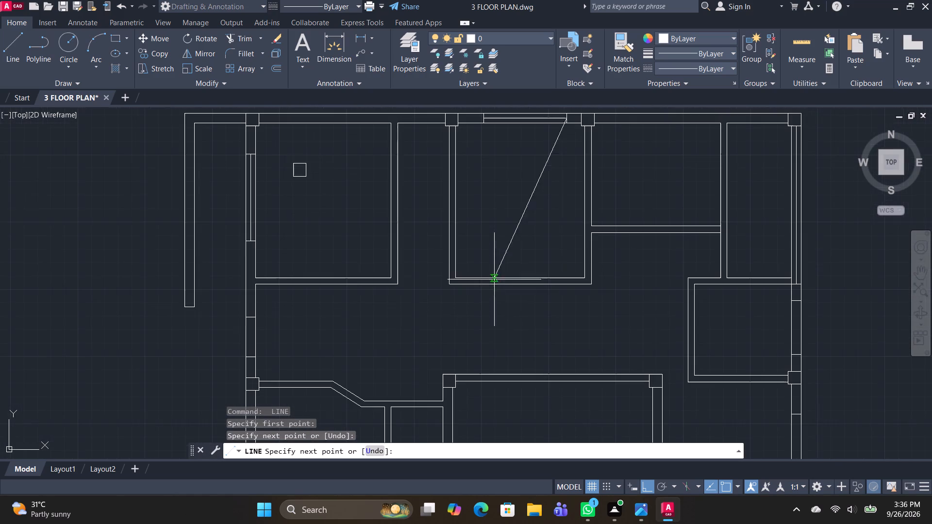
pyautogui.press('space')
# Draw a vertical centre line through the short window rectangle just north of the west middle column.
pyautogui.press('space')
pyautogui.scroll(2, 246, 363)
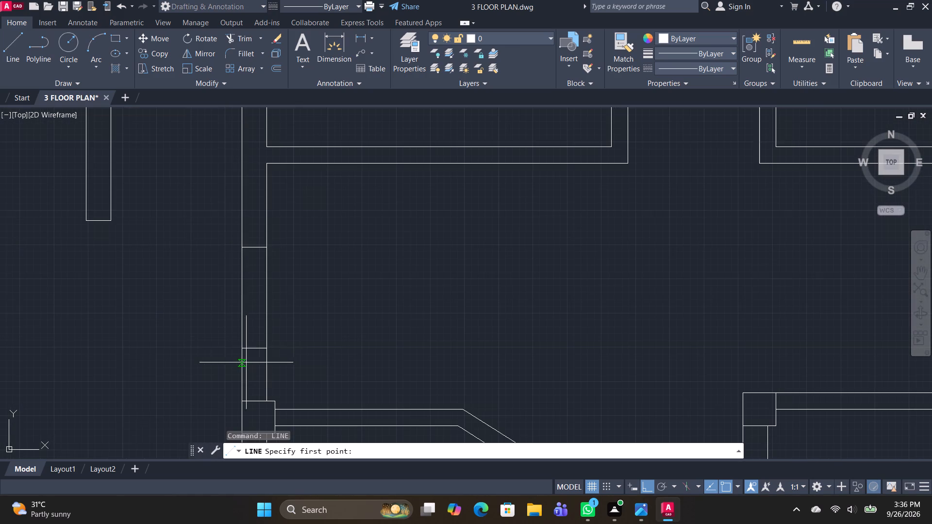
pyautogui.moveTo(255, 350); pyautogui.dragTo(252, 343)
pyautogui.click(253, 246)
pyautogui.press('space')
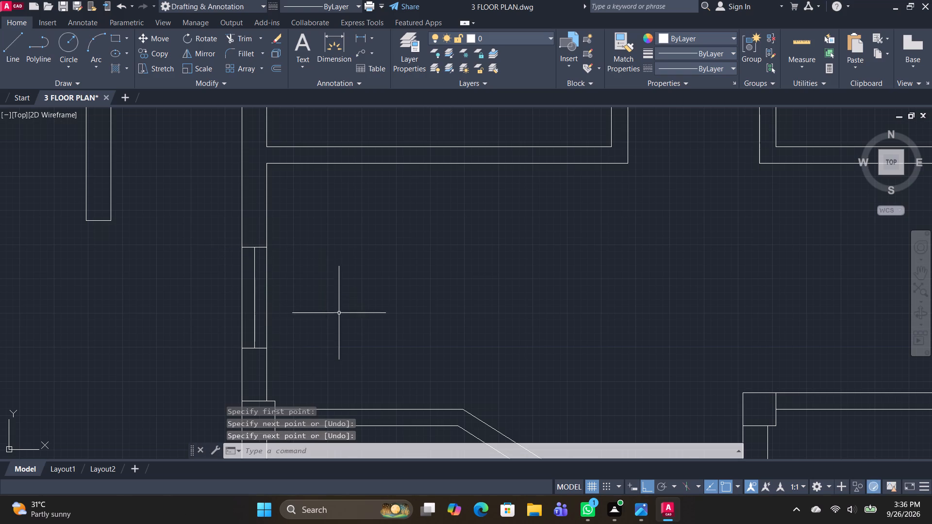
# Draw a vertical centre line through the west wall's window rectangle along the first plan's southwest room.
pyautogui.press('space')
pyautogui.moveTo(375, 335); pyautogui.dragTo(471, 19, button='middle')
pyautogui.click(350, 202)
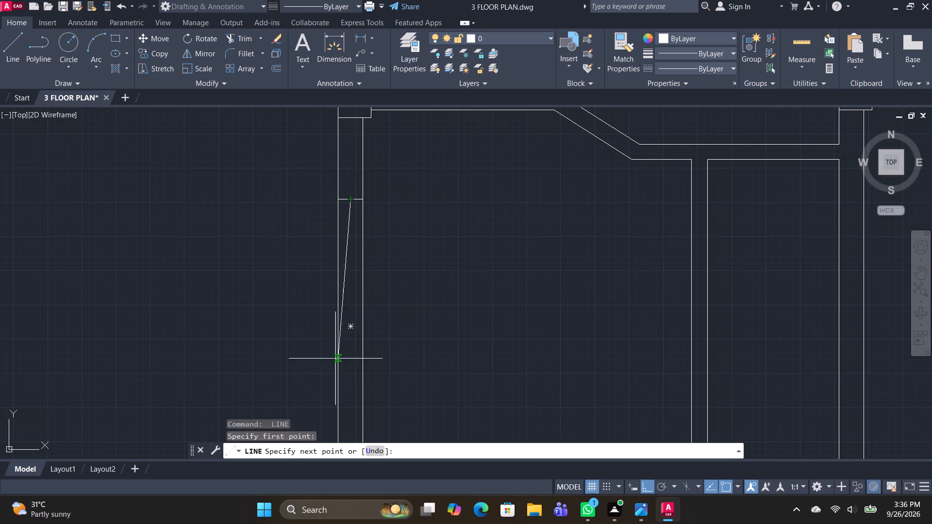
pyautogui.moveTo(344, 382); pyautogui.dragTo(380, 184, button='middle')
pyautogui.click(389, 257)
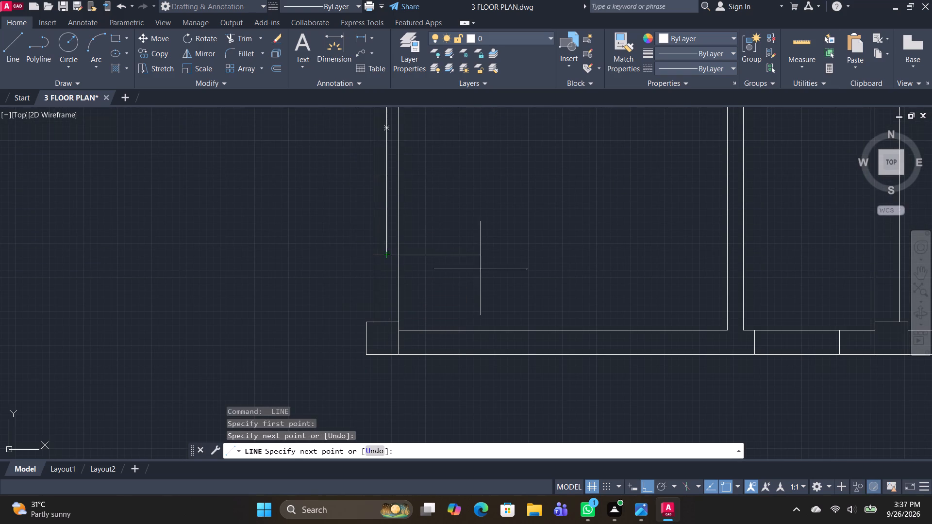
pyautogui.press('space')
# Draw a horizontal centre line through the south wall's window rectangle in the narrow room beside the southwest room.
pyautogui.press('space')
pyautogui.click(756, 343)
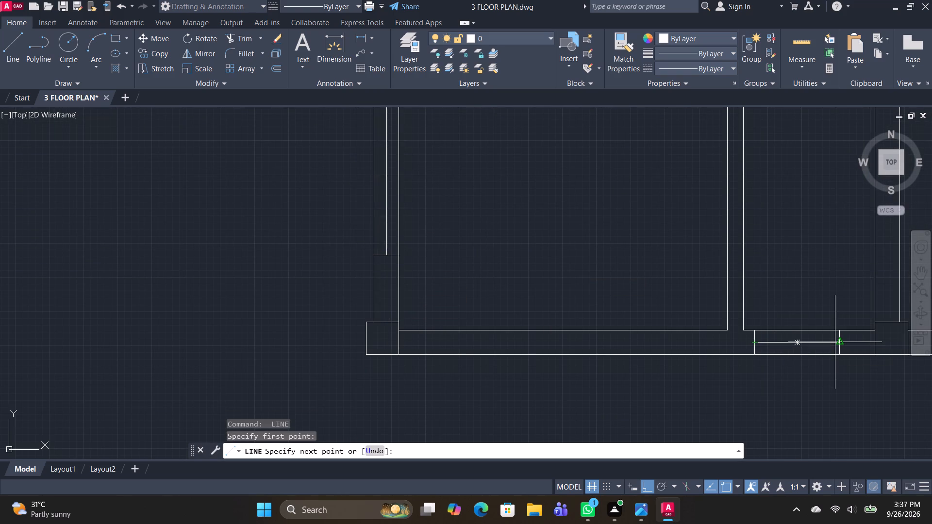
pyautogui.click(842, 343)
pyautogui.press('space')
# Draw a vertical centre line through the east wall's long window rectangle along the first plan's southeast room.
pyautogui.moveTo(822, 347); pyautogui.dragTo(407, 332, button='middle')
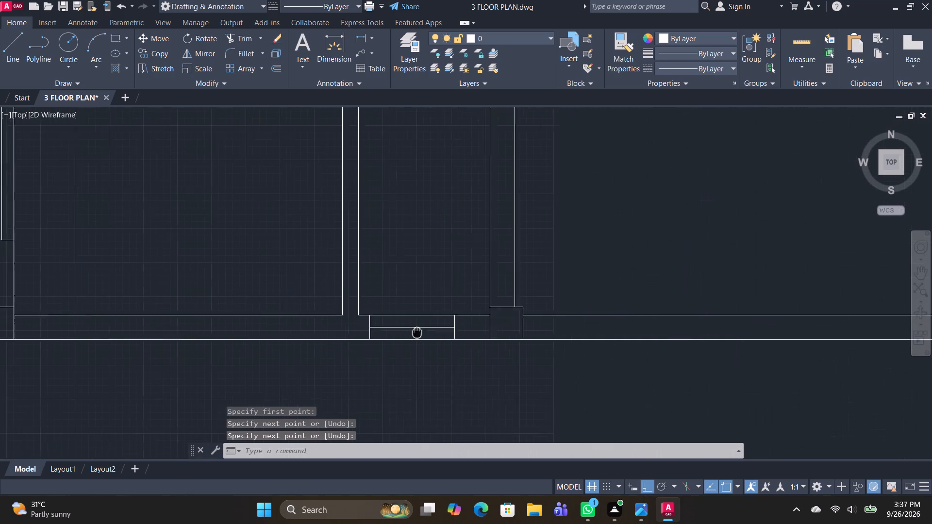
pyautogui.moveTo(407, 332); pyautogui.dragTo(342, 333, button='middle')
pyautogui.scroll(-2, 522, 332)
pyautogui.moveTo(612, 313); pyautogui.dragTo(477, 366, button='middle')
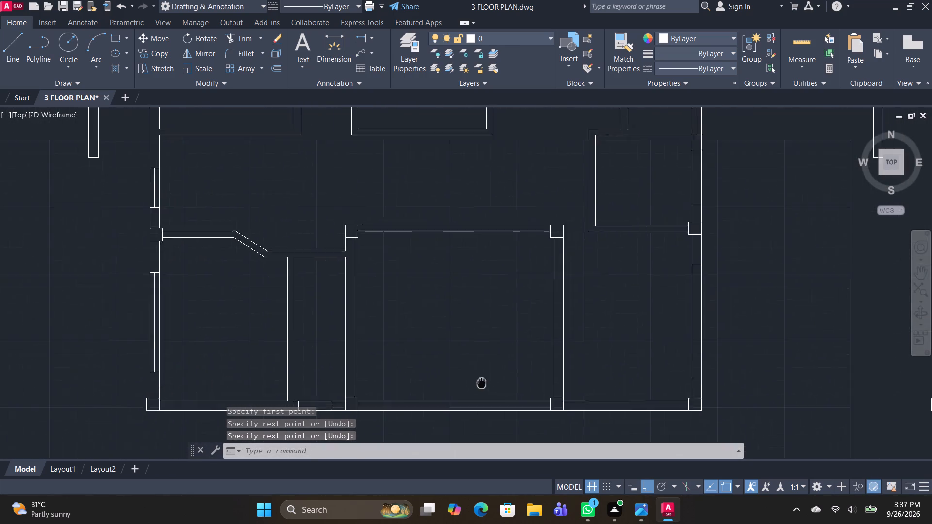
pyautogui.moveTo(477, 366); pyautogui.dragTo(453, 326, button='middle')
pyautogui.press('space')
pyautogui.moveTo(665, 313); pyautogui.dragTo(665, 307)
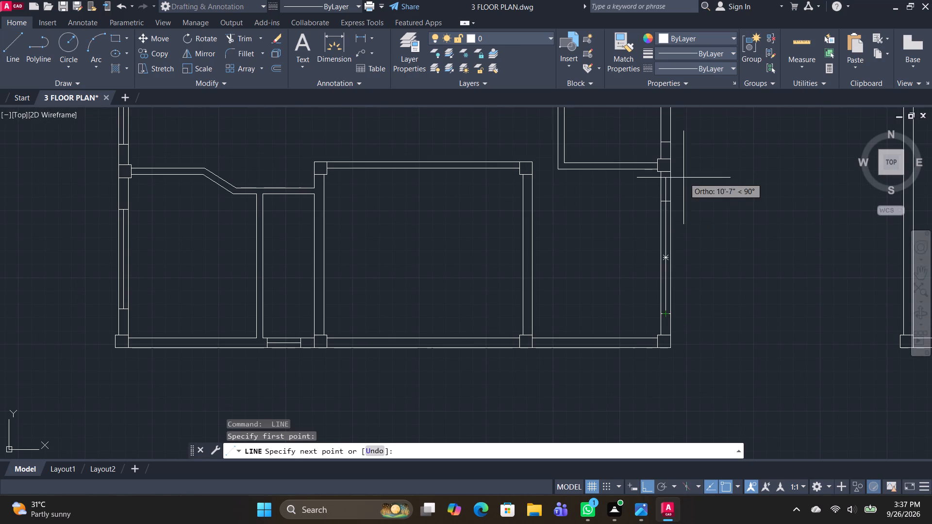
pyautogui.click(663, 199)
pyautogui.press('space')
# Draw a vertical centre line through the east wall's window rectangle in the small room north of the east middle column.
pyautogui.moveTo(703, 210); pyautogui.dragTo(666, 393, button='middle')
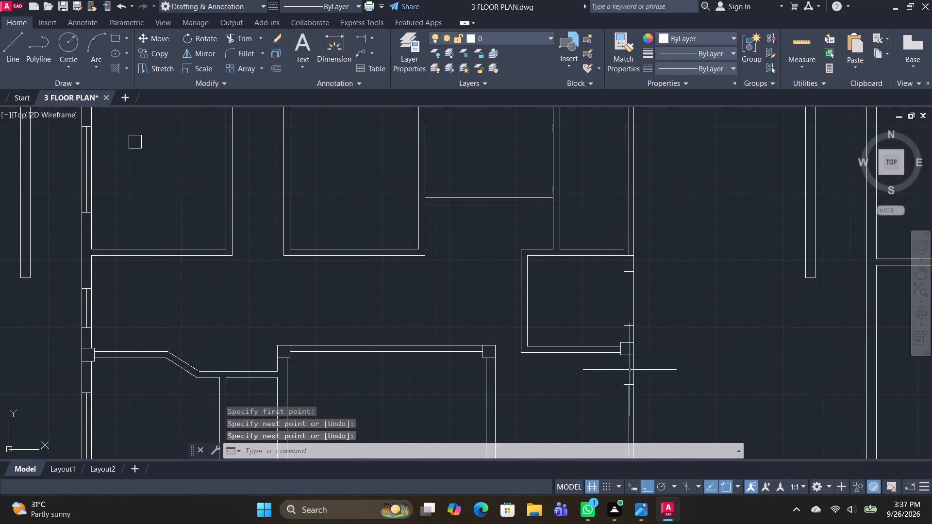
pyautogui.press('space')
pyautogui.click(627, 323)
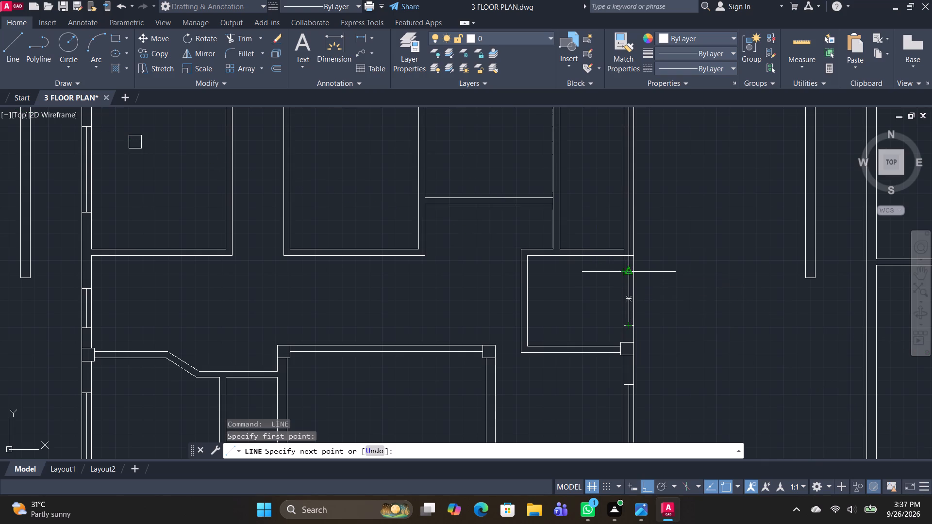
pyautogui.click(629, 272)
pyautogui.press('space')
# Offset the northwest room's west window centre line a short distance to its east using the Through option.
pyautogui.scroll(-1, 535, 305)
pyautogui.moveTo(444, 280); pyautogui.dragTo(452, 263, button='middle')
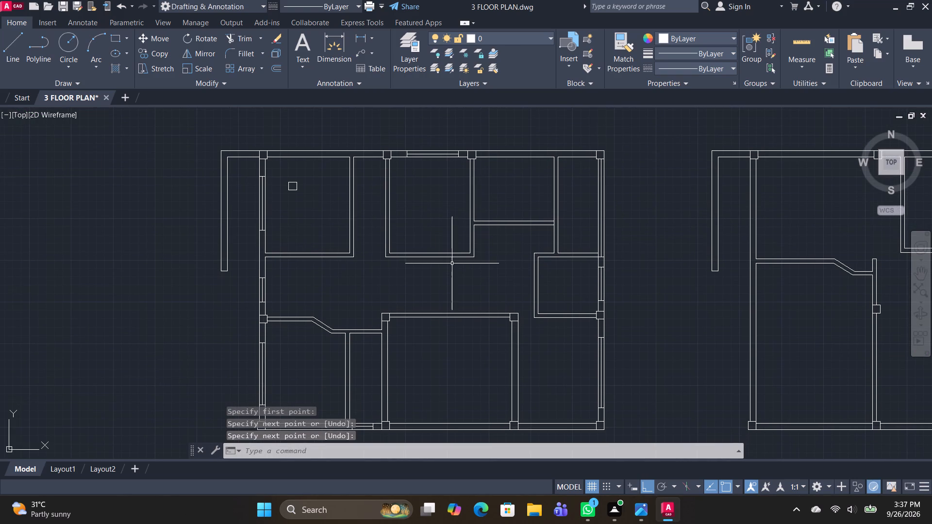
pyautogui.press('Escape')
pyautogui.write('O')
pyautogui.press('space')
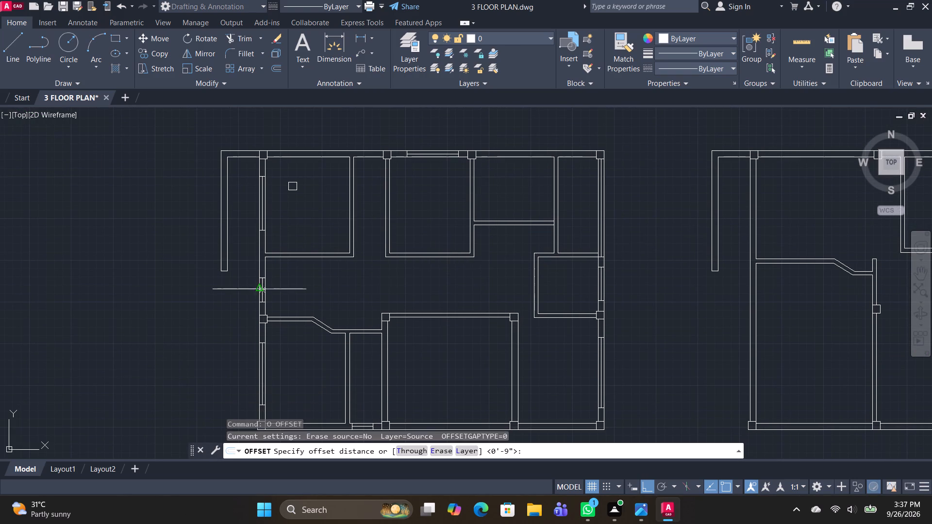
pyautogui.scroll(3, 266, 214)
pyautogui.write('T')
pyautogui.press('space')
pyautogui.scroll(2, 250, 215)
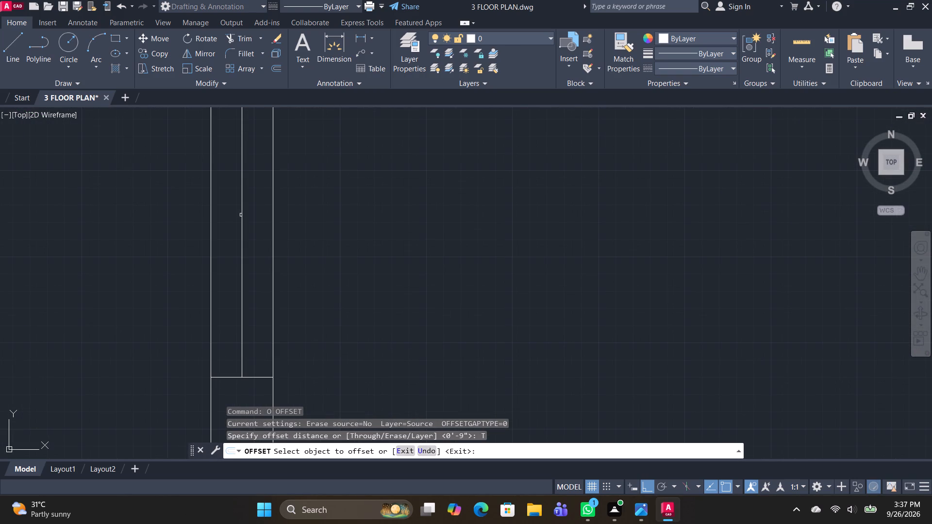
pyautogui.click(241, 217)
pyautogui.click(249, 219)
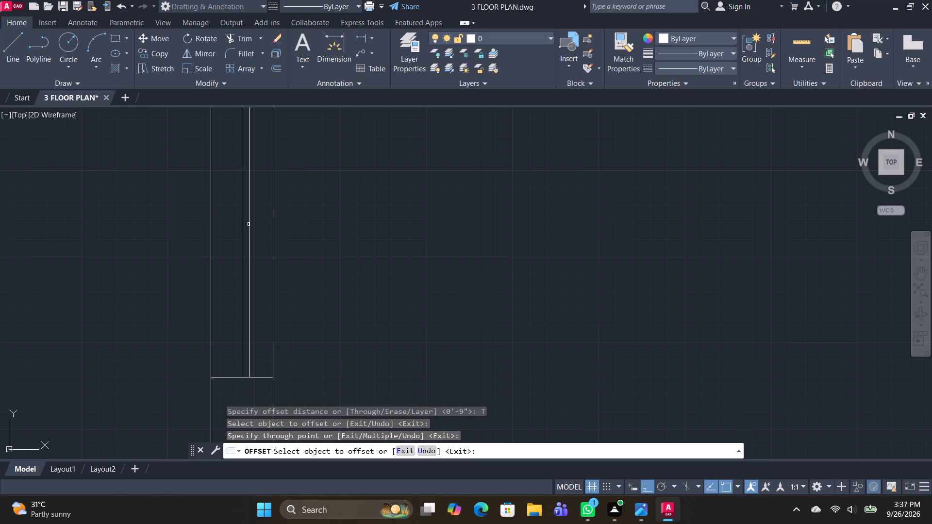
pyautogui.press('space')
# Offset the same centre line to its west, picking the gap between the two existing lines, about 1 inch, as the offset distance.
pyautogui.press('space')
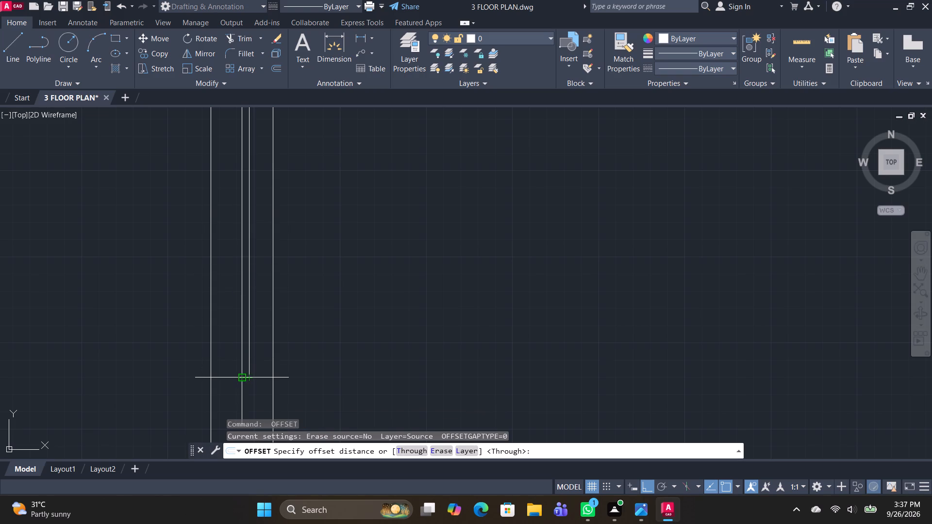
pyautogui.click(238, 377)
pyautogui.click(250, 376)
pyautogui.click(242, 347)
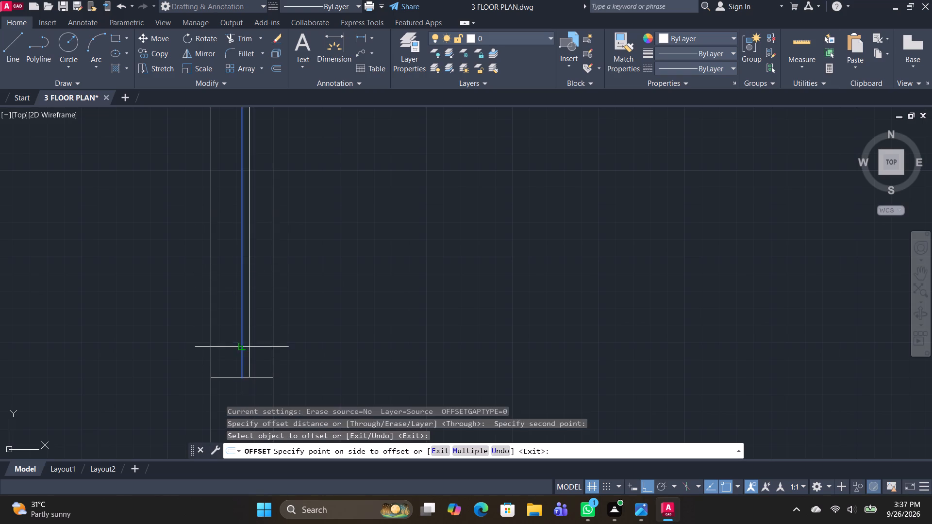
pyautogui.click(229, 342)
# Offset the centre line of the short west window north of the middle column to both sides by the same distance.
pyautogui.scroll(-2, 338, 351)
pyautogui.moveTo(408, 367); pyautogui.dragTo(420, 151, button='middle')
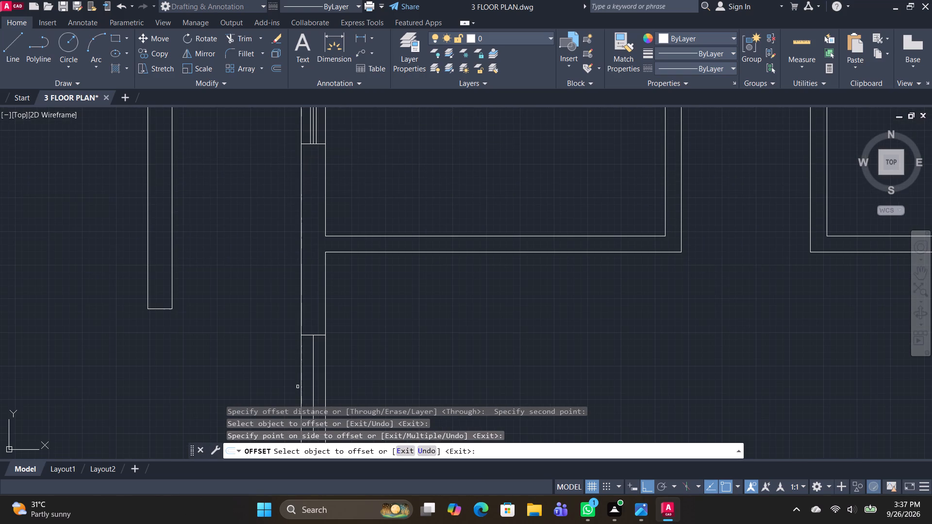
pyautogui.click(313, 378)
pyautogui.click(305, 377)
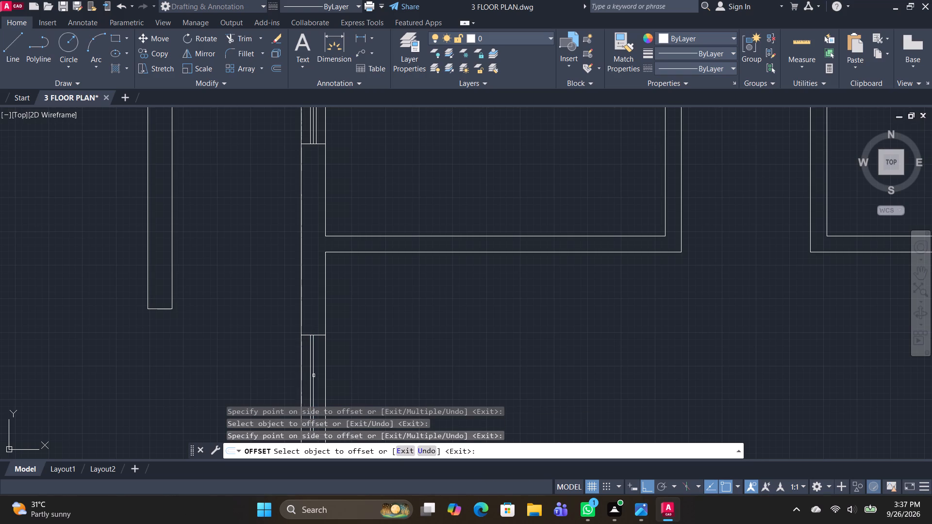
pyautogui.click(314, 376)
pyautogui.click(322, 376)
# Offset the centre line of the southwest room's west window to both sides by the same distance.
pyautogui.moveTo(444, 330); pyautogui.dragTo(310, 81, button='middle')
pyautogui.scroll(-2, 427, 336)
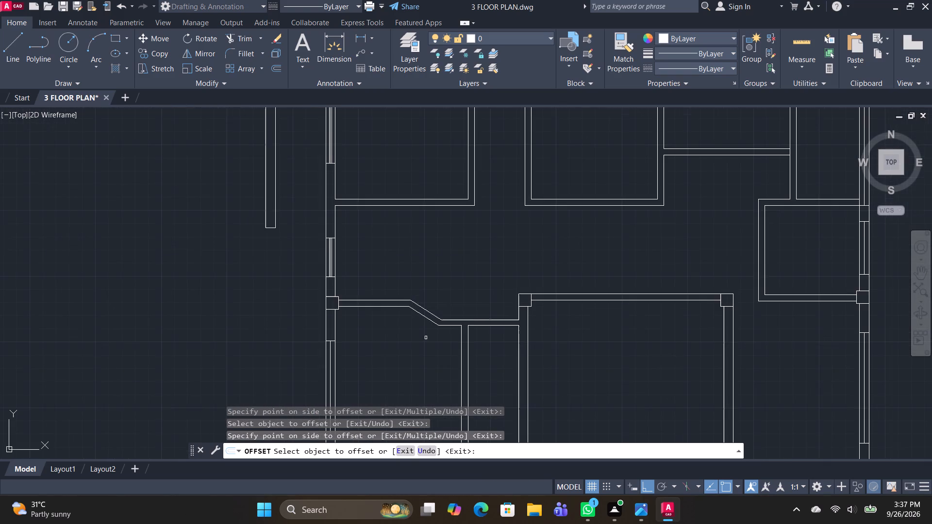
pyautogui.moveTo(323, 368); pyautogui.dragTo(317, 213, button='middle')
pyautogui.scroll(1, 333, 255)
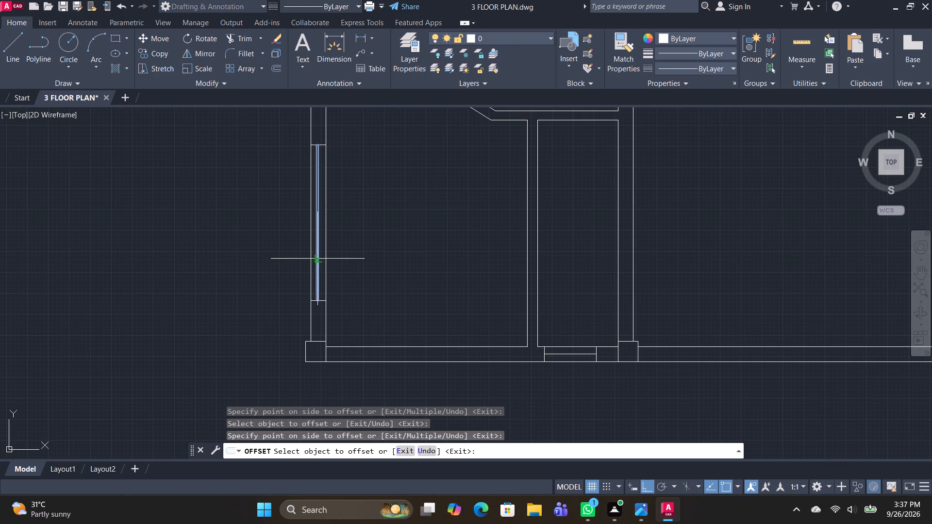
pyautogui.click(317, 259)
pyautogui.click(323, 260)
pyautogui.click(317, 261)
pyautogui.click(312, 261)
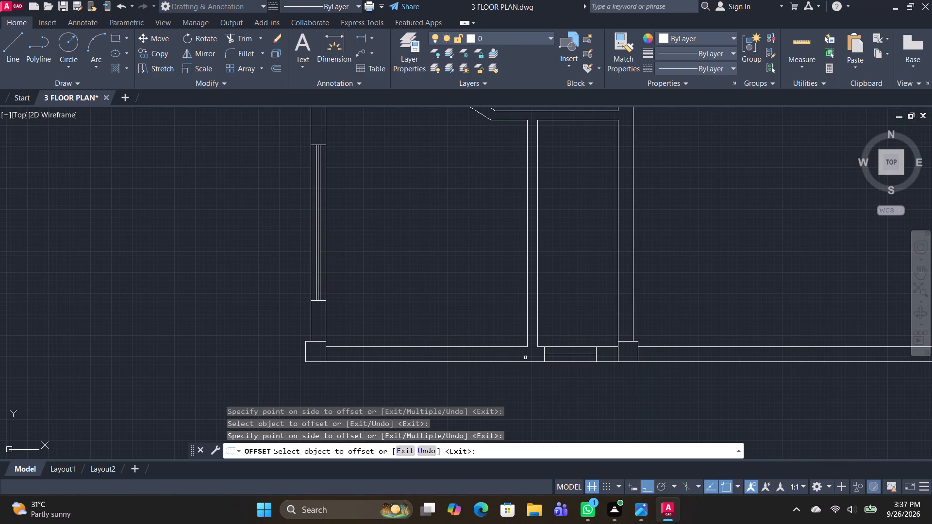
# Offset the south wall window's centre line to both its north and south sides by the same distance.
pyautogui.scroll(3, 570, 358)
pyautogui.click(574, 345)
pyautogui.click(570, 327)
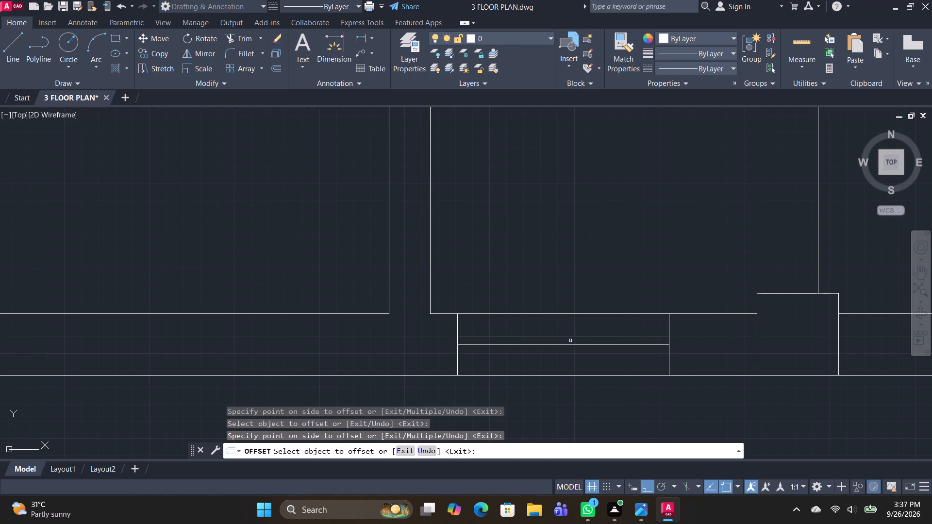
pyautogui.click(571, 344)
pyautogui.click(570, 359)
# Offset the centre line of the southeast room's long east window to both sides by the same distance.
pyautogui.scroll(-3, 606, 350)
pyautogui.moveTo(735, 365); pyautogui.dragTo(312, 395, button='middle')
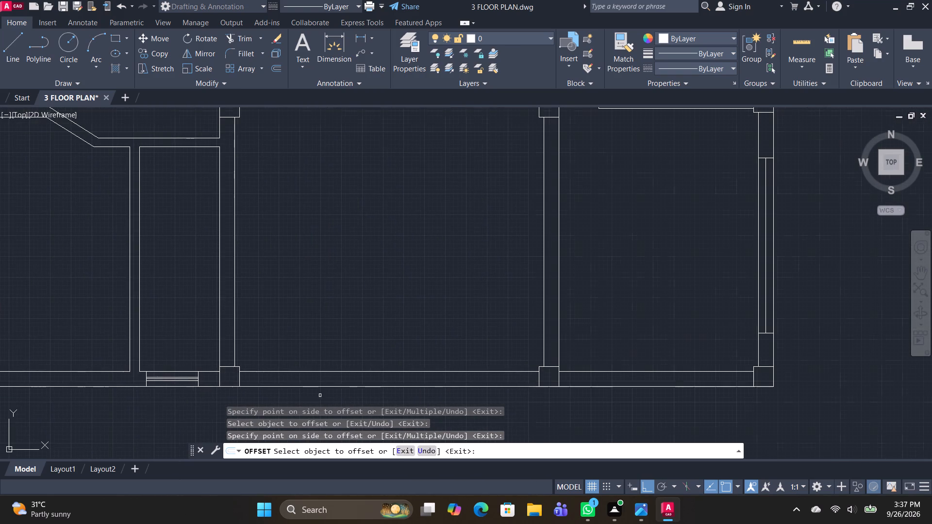
pyautogui.scroll(2, 775, 289)
pyautogui.click(748, 303)
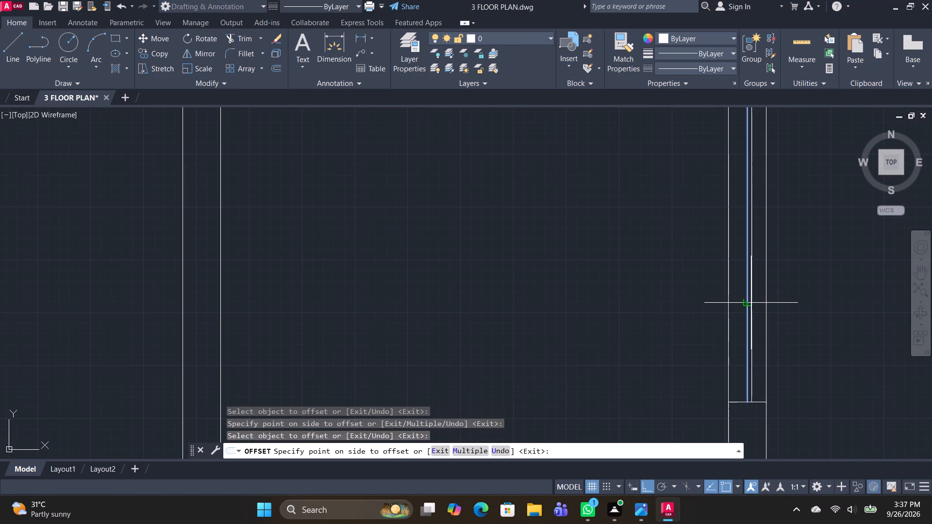
pyautogui.click(752, 303)
pyautogui.click(747, 303)
pyautogui.click(753, 304)
pyautogui.scroll(-3, 760, 302)
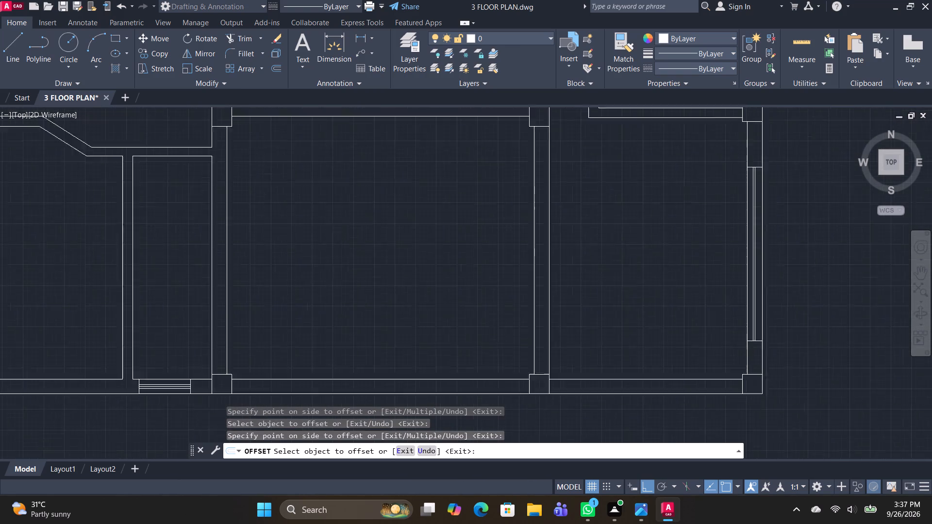
pyautogui.scroll(4, 753, 300)
pyautogui.click(763, 310)
pyautogui.click(760, 310)
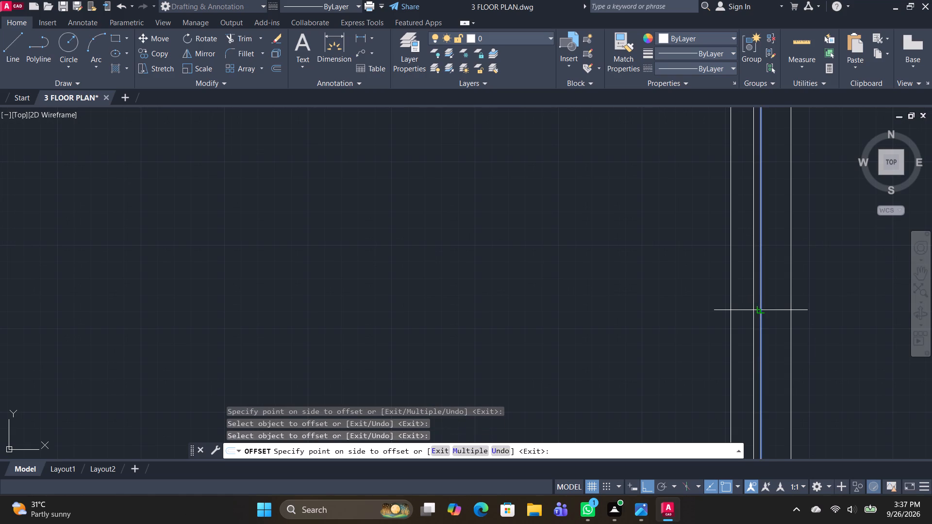
pyautogui.click(779, 309)
# Offset the centre line of the small room's east window to both sides by the same distance.
pyautogui.scroll(-3, 763, 277)
pyautogui.moveTo(747, 258); pyautogui.dragTo(569, 520, button='middle')
pyautogui.scroll(2, 605, 276)
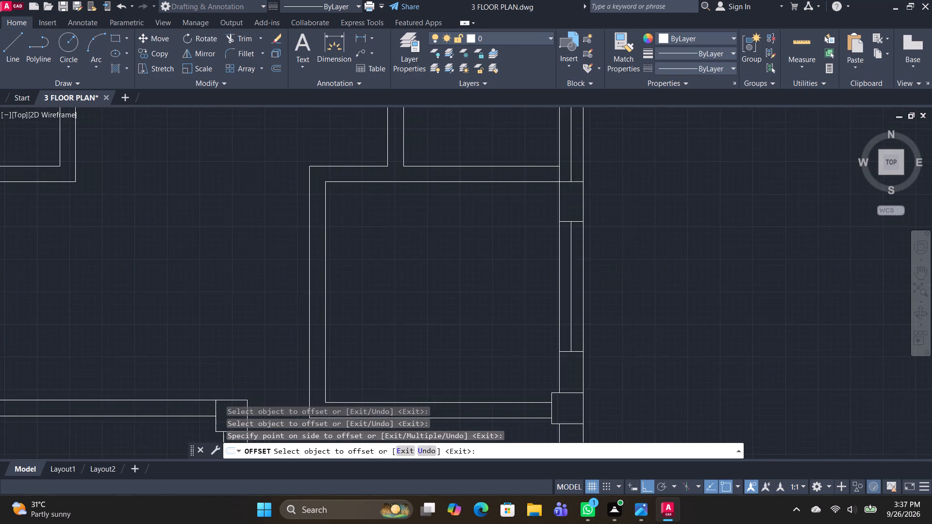
pyautogui.click(549, 303)
pyautogui.click(542, 300)
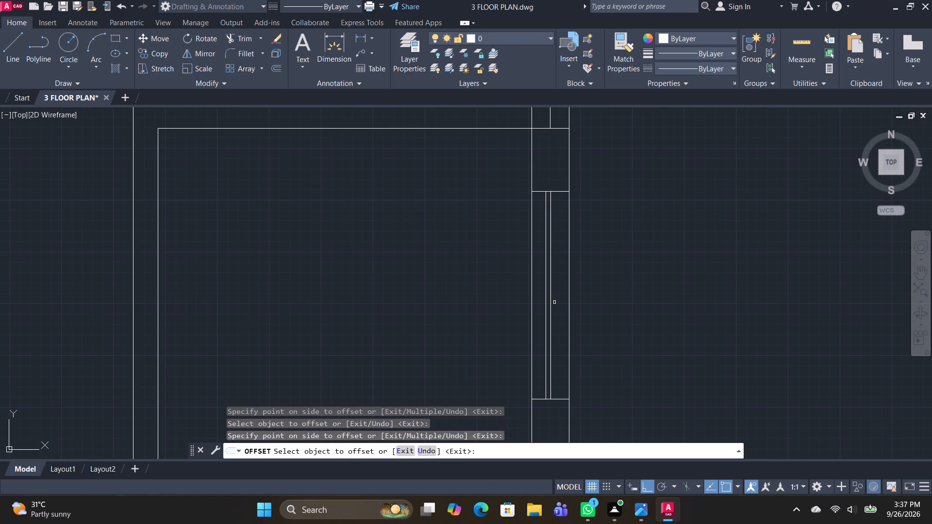
pyautogui.click(550, 302)
pyautogui.click(560, 304)
# Offset the north wall window's centre line to both its north and south sides by 1 inch.
pyautogui.scroll(-2, 560, 292)
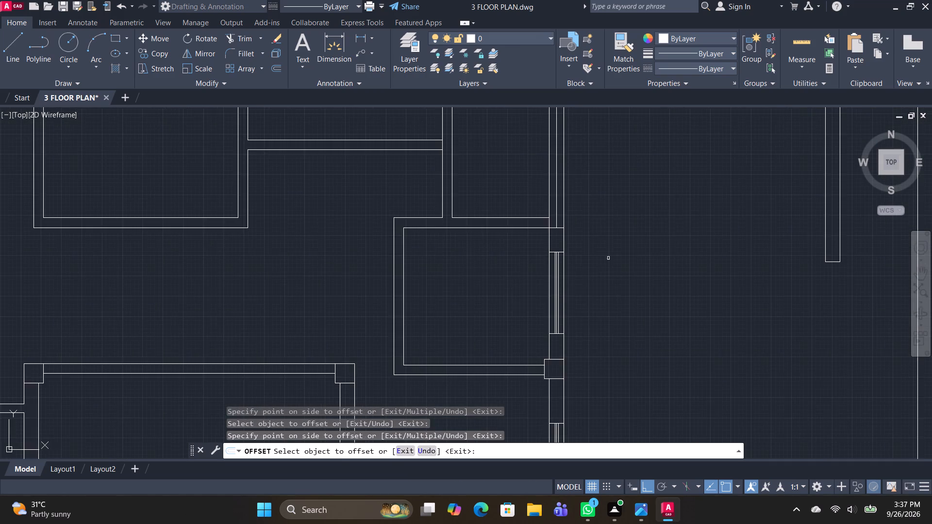
pyautogui.moveTo(608, 258); pyautogui.dragTo(631, 385, button='middle')
pyautogui.scroll(-2, 550, 271)
pyautogui.moveTo(479, 230); pyautogui.dragTo(576, 274, button='middle')
pyautogui.scroll(3, 513, 258)
pyautogui.click(471, 222)
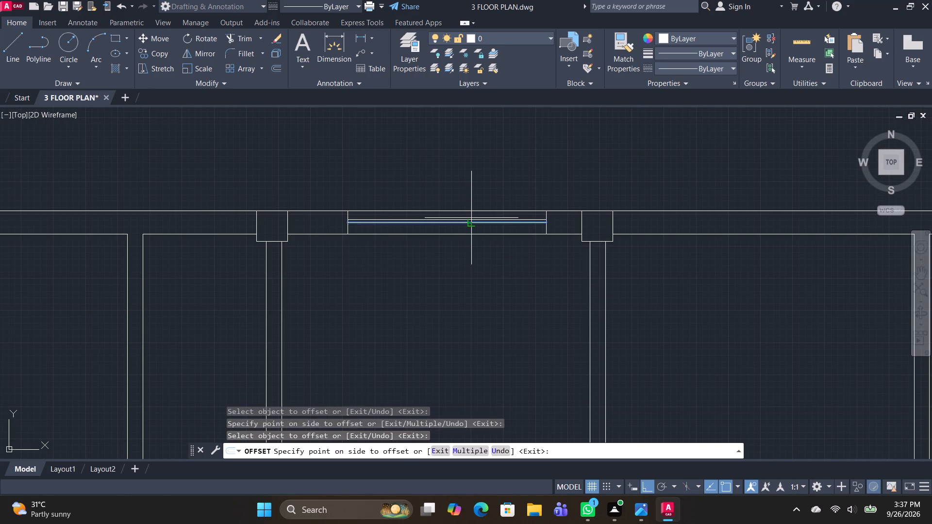
pyautogui.click(471, 218)
pyautogui.click(469, 221)
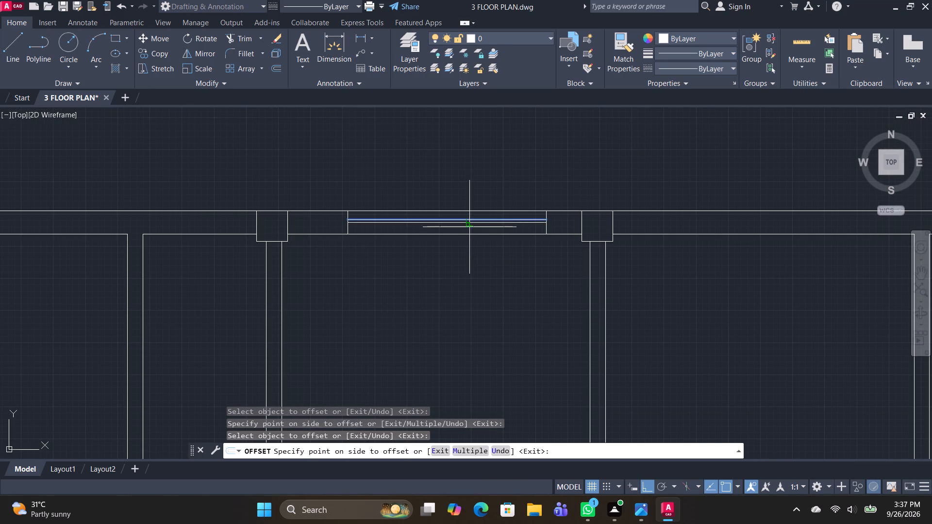
pyautogui.scroll(4, 469, 227)
pyautogui.press('space')
pyautogui.press('space')
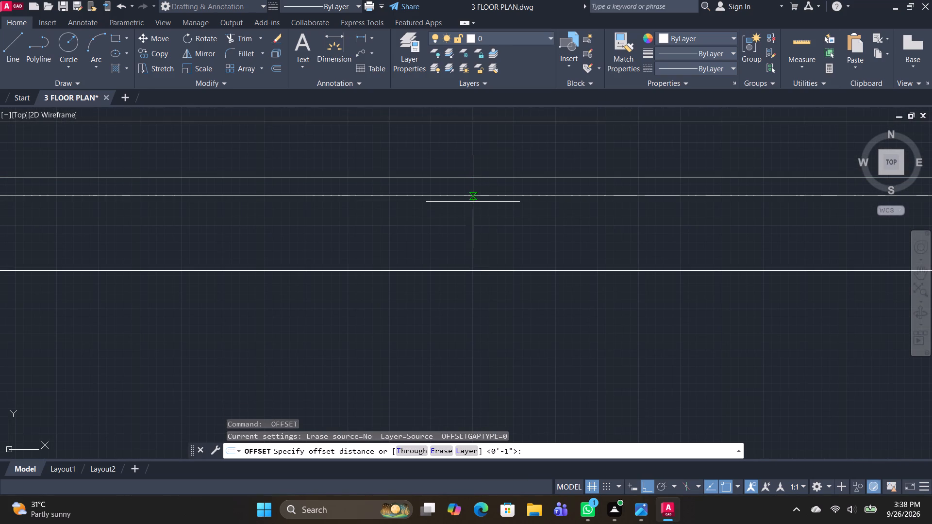
pyautogui.press('space')
pyautogui.click(478, 197)
pyautogui.click(480, 230)
pyautogui.scroll(-6, 481, 231)
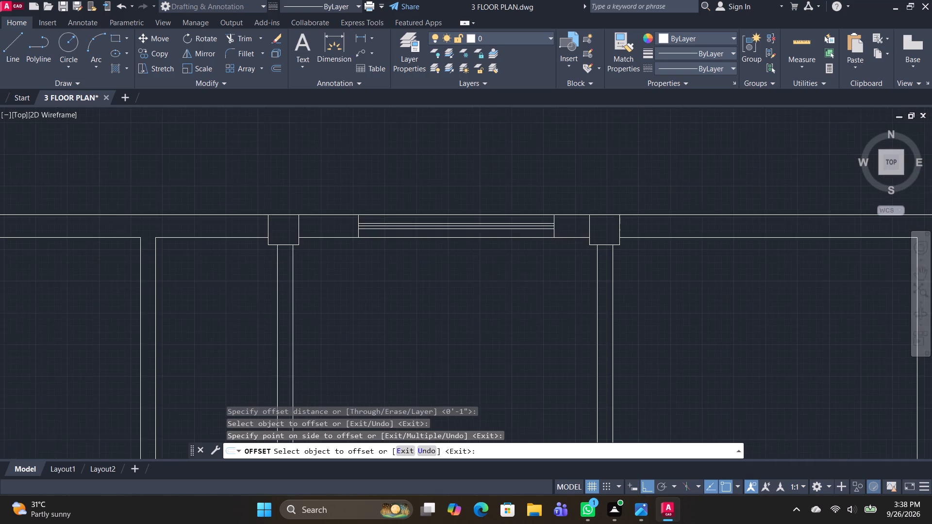
pyautogui.scroll(-2, 481, 231)
pyautogui.moveTo(455, 311); pyautogui.dragTo(337, 248, button='middle')
pyautogui.press('Escape')
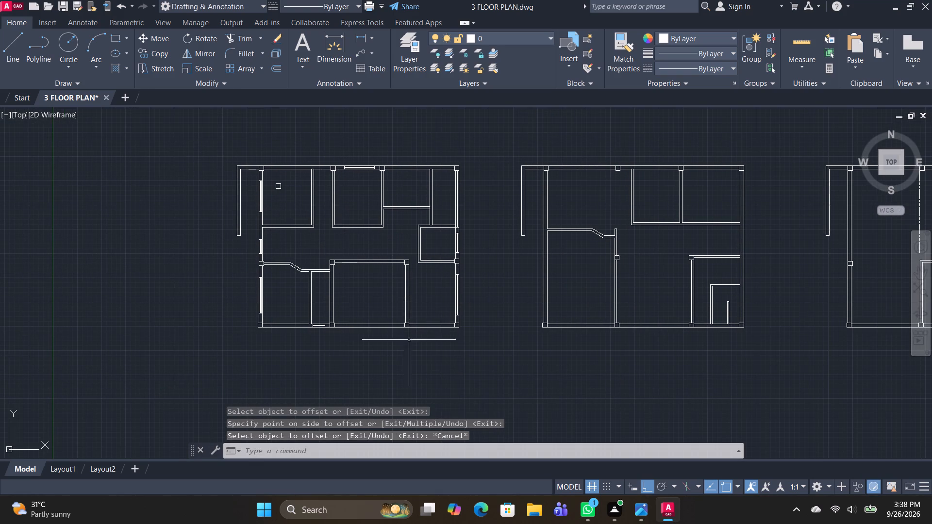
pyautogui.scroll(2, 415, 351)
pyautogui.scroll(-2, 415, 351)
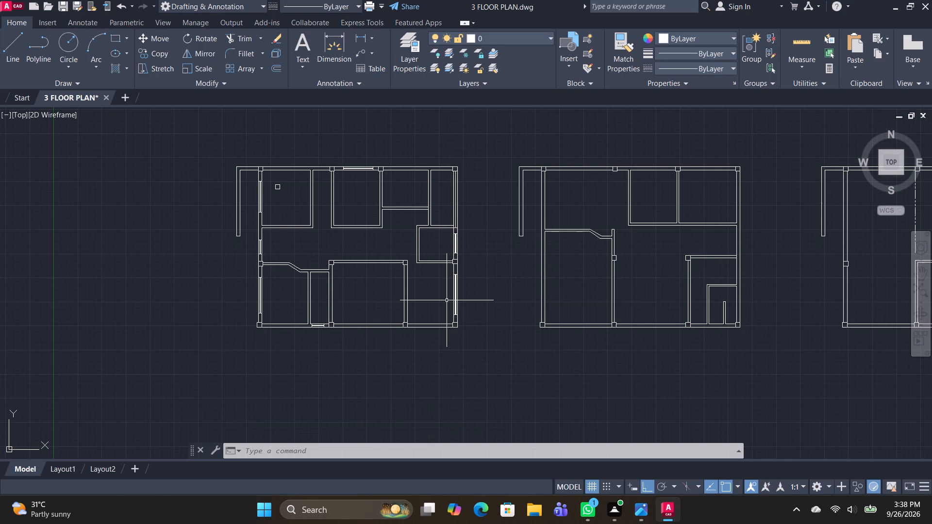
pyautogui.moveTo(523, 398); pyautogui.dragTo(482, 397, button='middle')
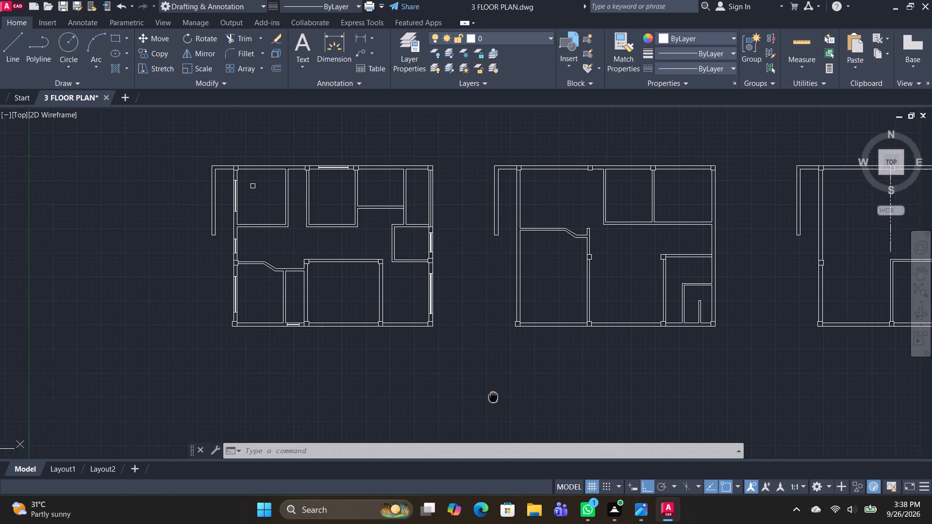
# Draw a window rectangle across the wall thickness in the west wall of the middle floor plan's southwest room.
pyautogui.moveTo(482, 397); pyautogui.dragTo(362, 389, button='middle')
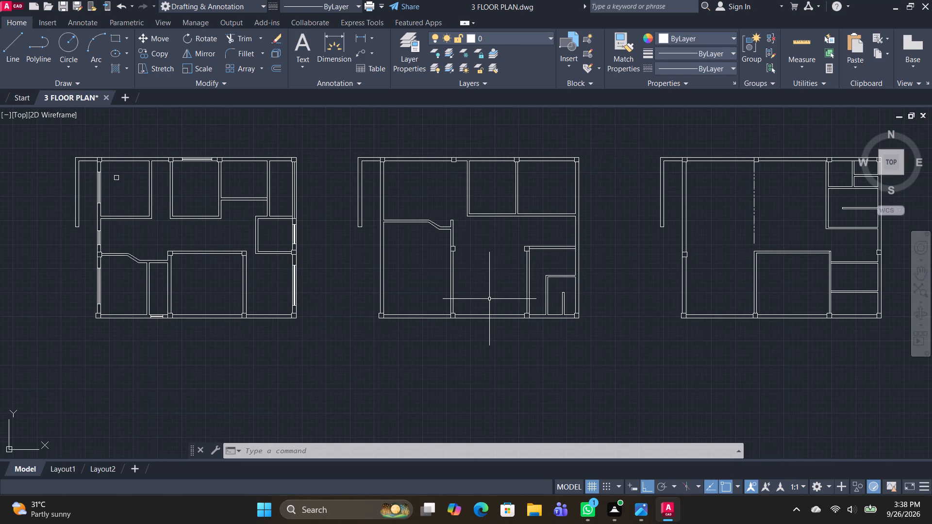
pyautogui.scroll(1, 489, 299)
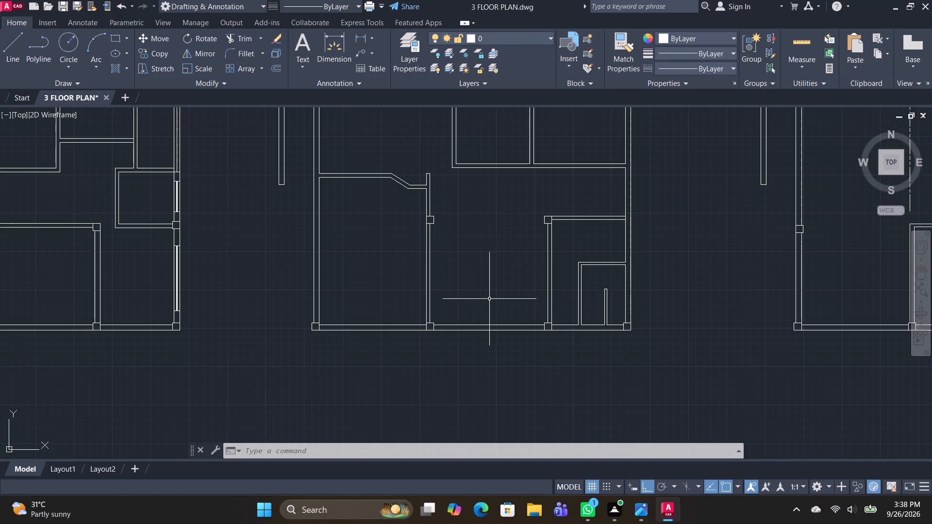
pyautogui.write('REC')
pyautogui.press('space')
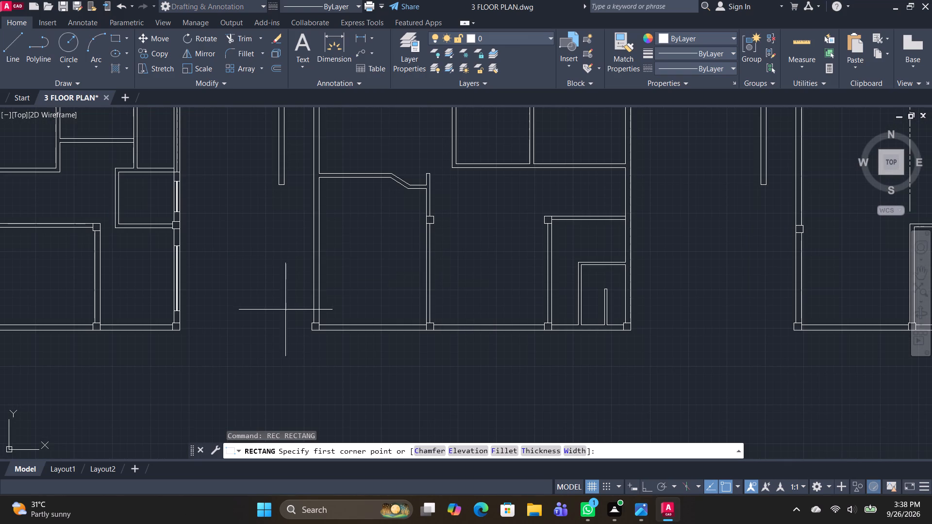
pyautogui.click(319, 297)
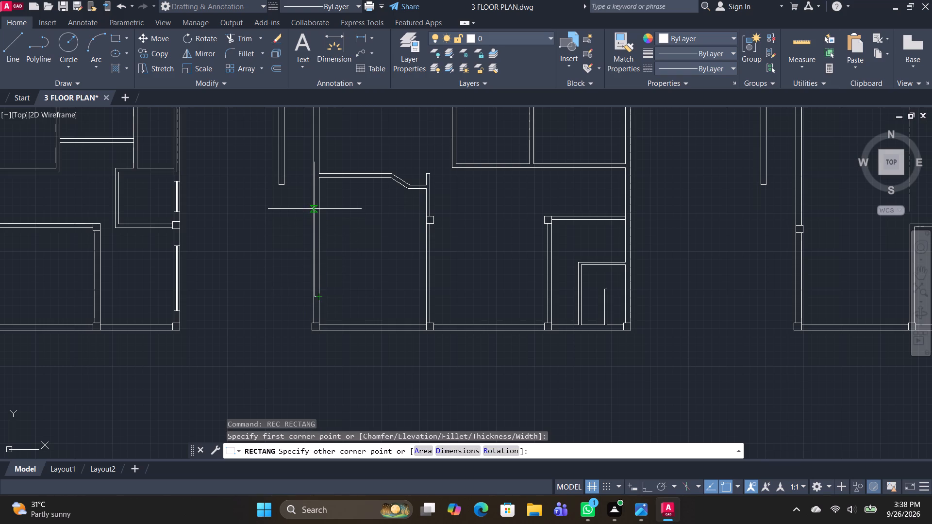
pyautogui.click(315, 208)
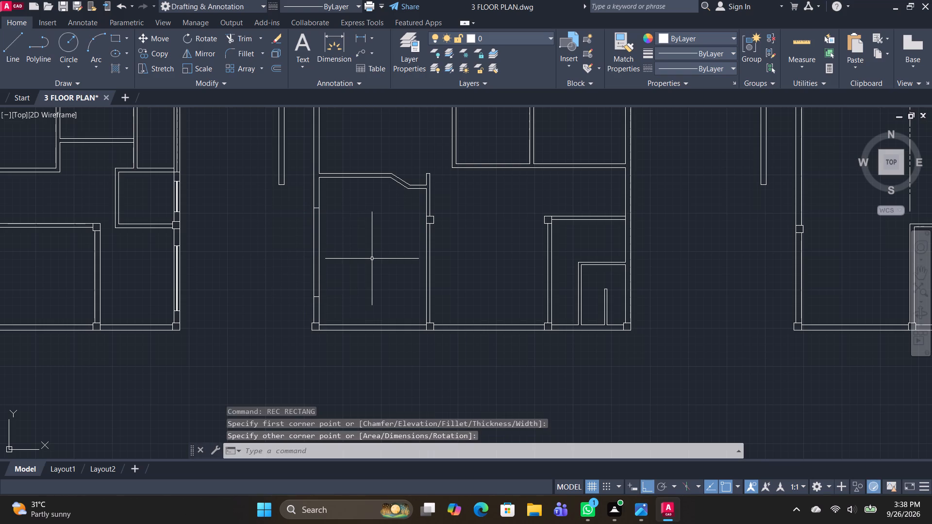
# Draw a window rectangle across the wall thickness in the west wall of the middle plan's northwest room.
pyautogui.press('space')
pyautogui.moveTo(338, 199); pyautogui.dragTo(359, 292, button='middle')
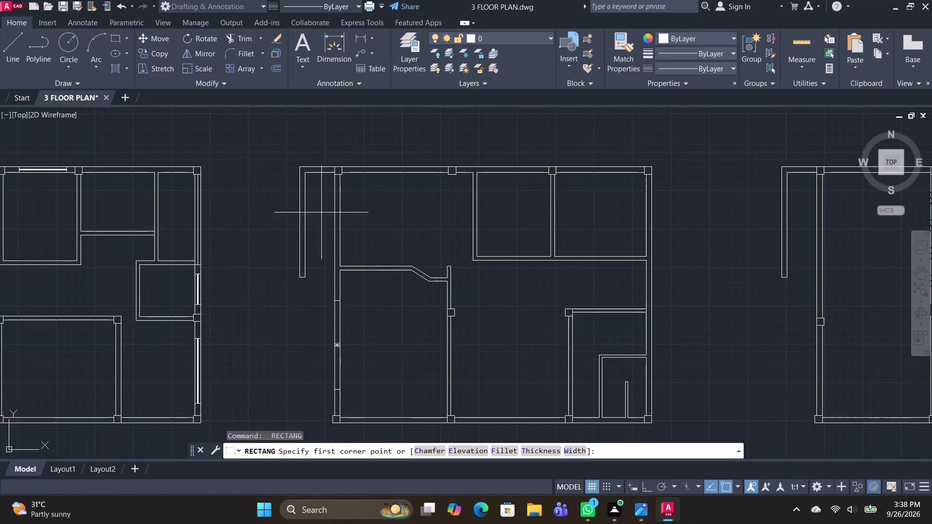
pyautogui.scroll(2, 323, 185)
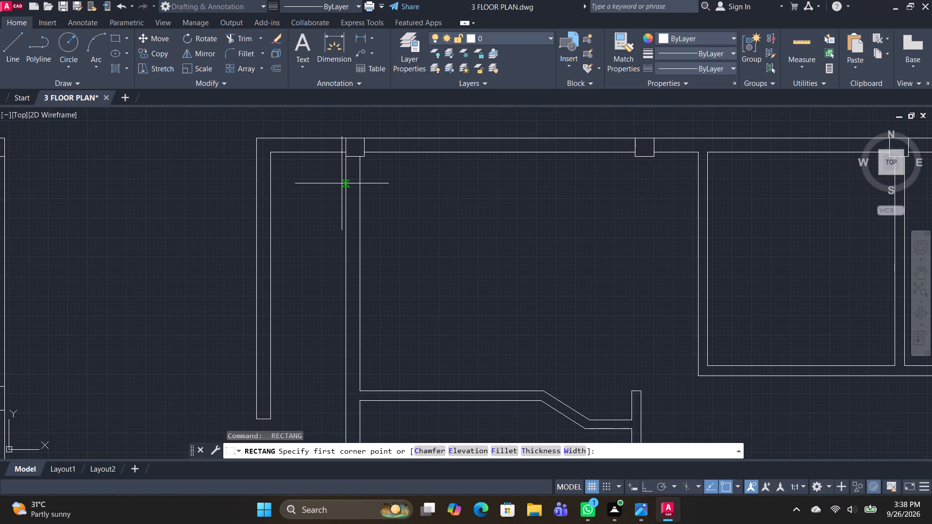
pyautogui.click(343, 183)
pyautogui.click(360, 364)
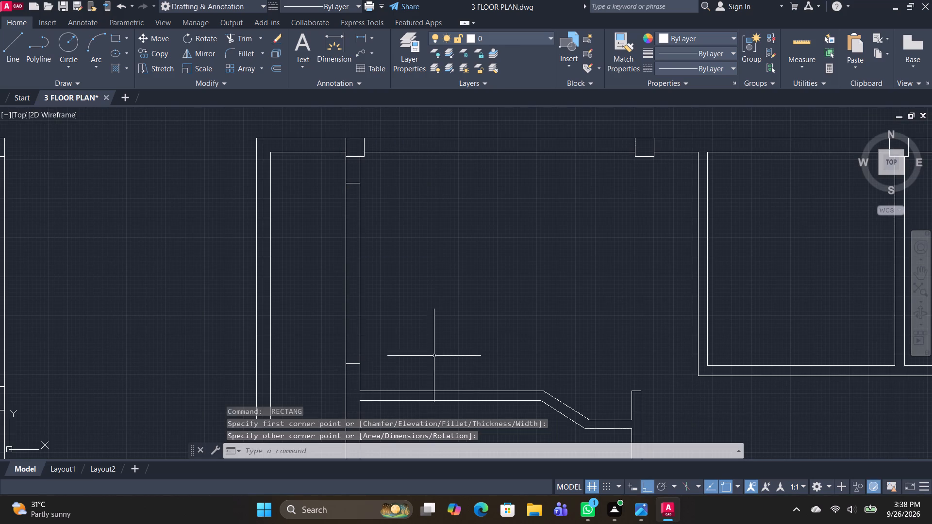
# Draw a window rectangle in the middle plan's north wall, above the room west of the northeast corner room.
pyautogui.scroll(-2, 437, 348)
pyautogui.moveTo(482, 324); pyautogui.dragTo(317, 234, button='middle')
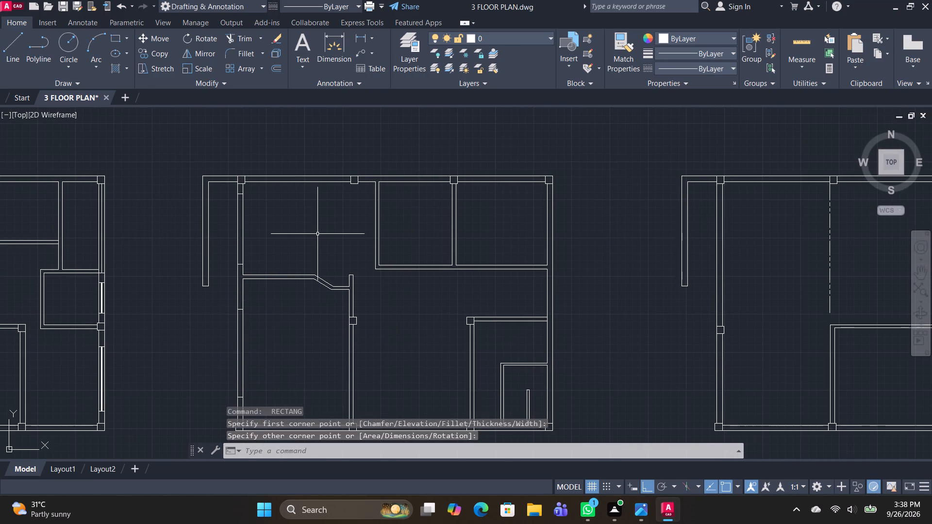
pyautogui.press('space')
pyautogui.scroll(2, 399, 177)
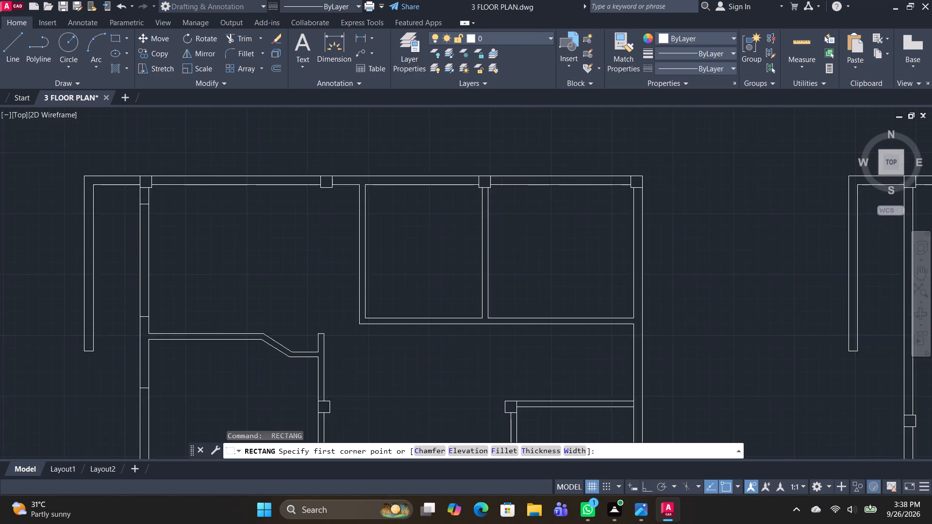
pyautogui.click(377, 178)
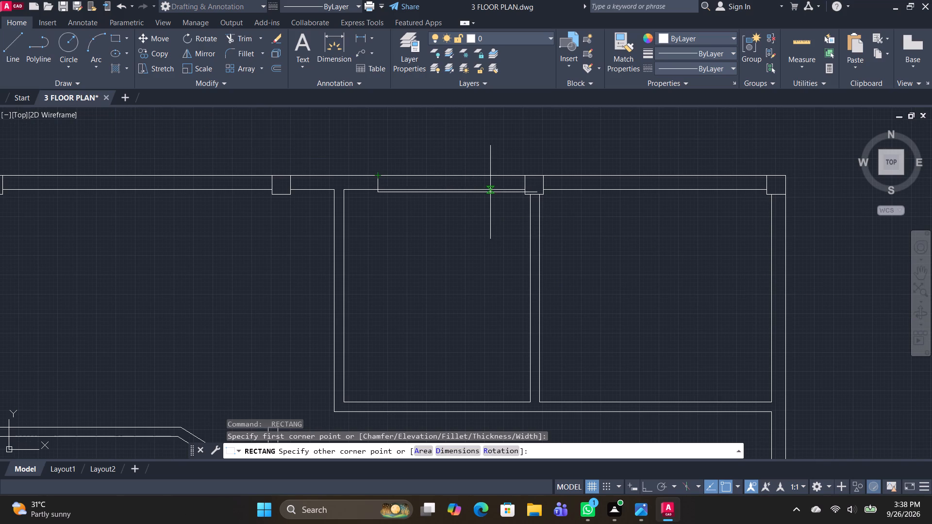
pyautogui.click(492, 190)
# Draw a window rectangle across the wall thickness in the east wall of the middle plan's northeast room.
pyautogui.scroll(-2, 526, 254)
pyautogui.moveTo(616, 293); pyautogui.dragTo(449, 249, button='middle')
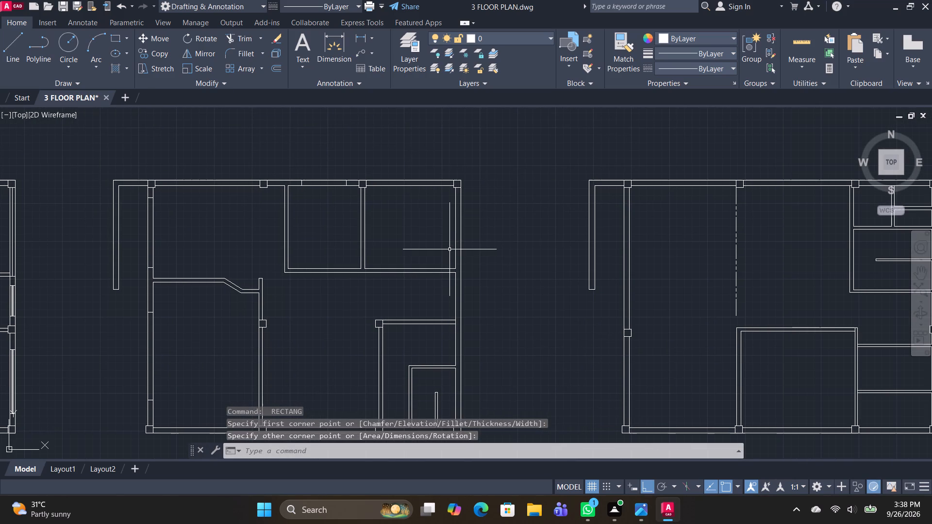
pyautogui.press('space')
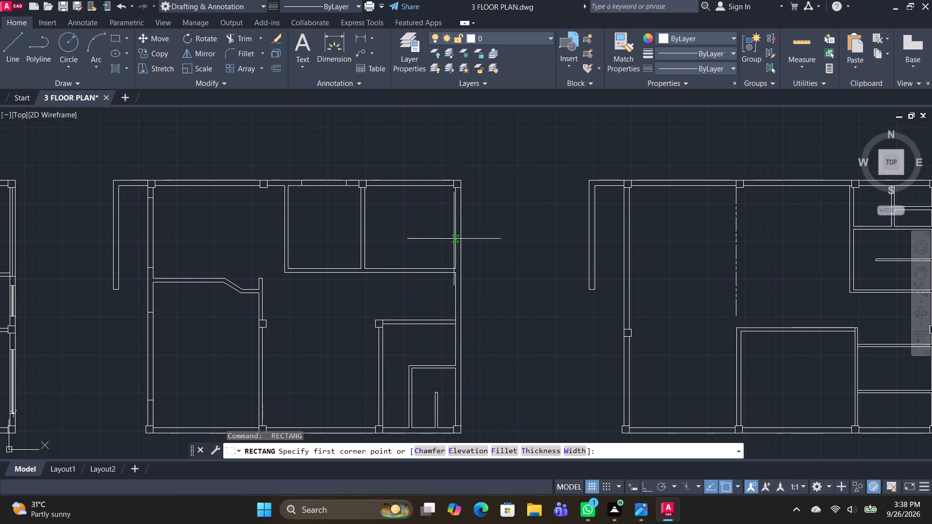
pyautogui.scroll(1, 464, 224)
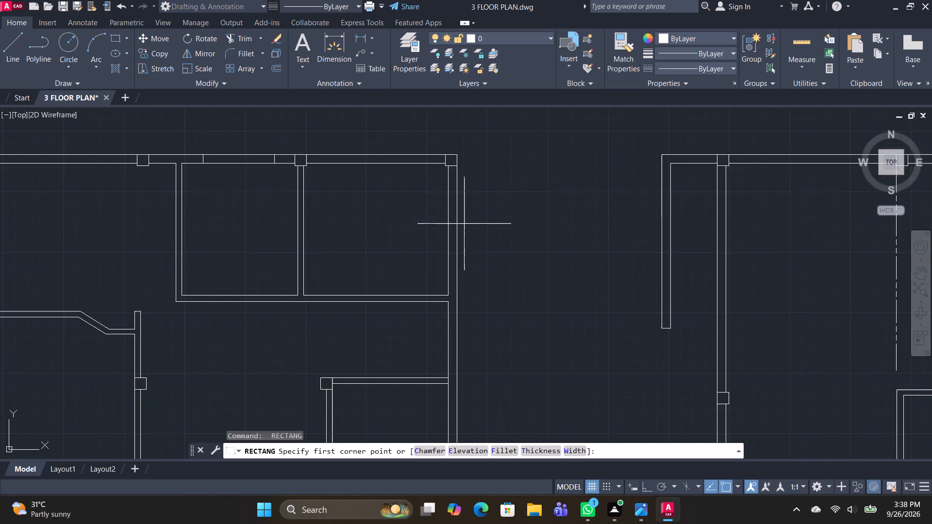
pyautogui.scroll(1, 464, 224)
pyautogui.click(450, 171)
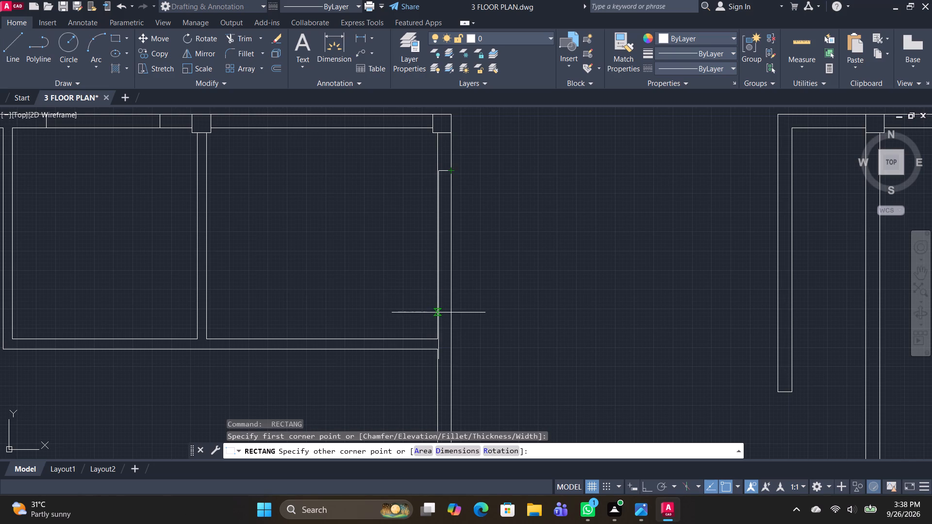
pyautogui.click(438, 313)
# Draw a short window rectangle in the east wall of the middle plan's small southeast corner room.
pyautogui.moveTo(540, 342); pyautogui.dragTo(514, 239, button='middle')
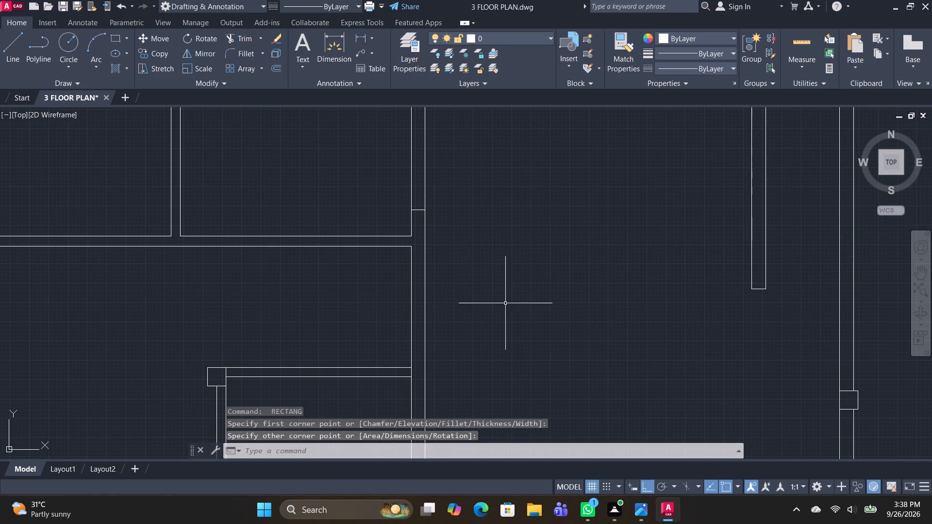
pyautogui.press('space')
pyautogui.moveTo(471, 312); pyautogui.dragTo(487, 124, button='middle')
pyautogui.moveTo(450, 326); pyautogui.dragTo(465, 202, button='middle')
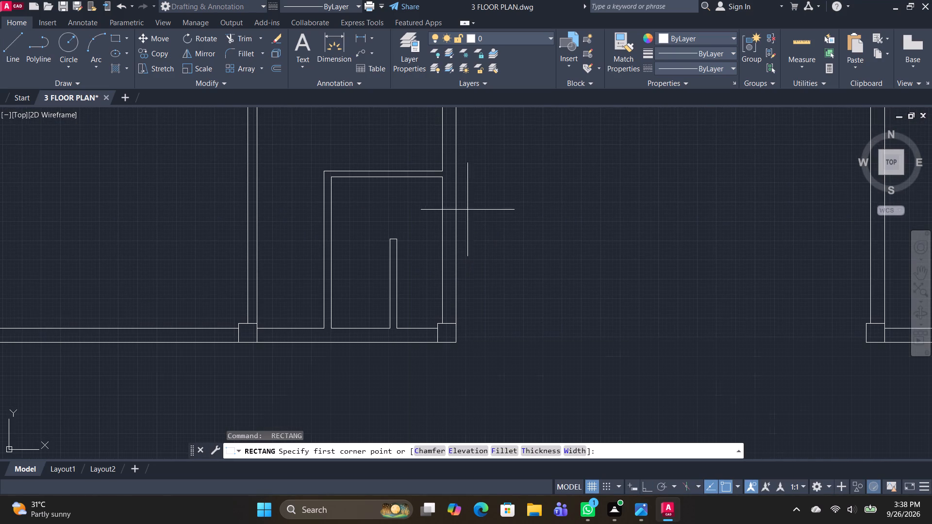
pyautogui.scroll(1, 444, 271)
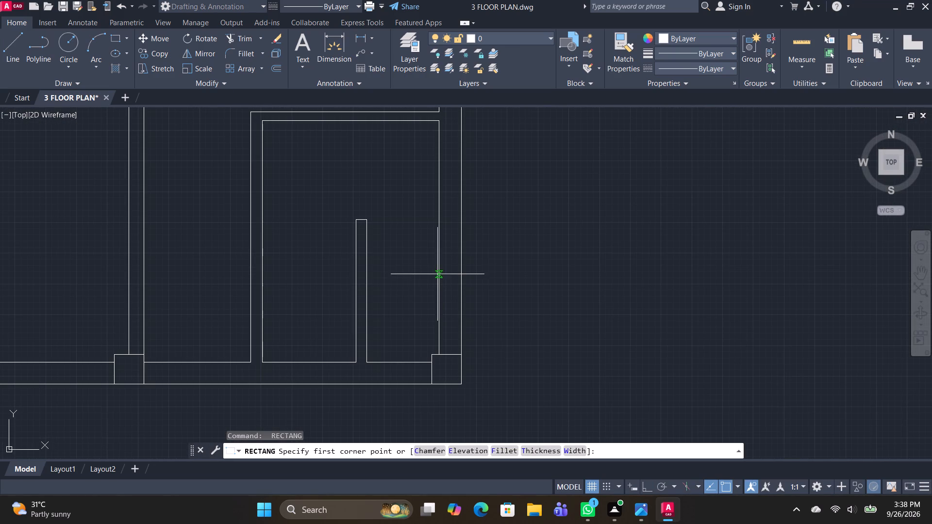
pyautogui.click(441, 295)
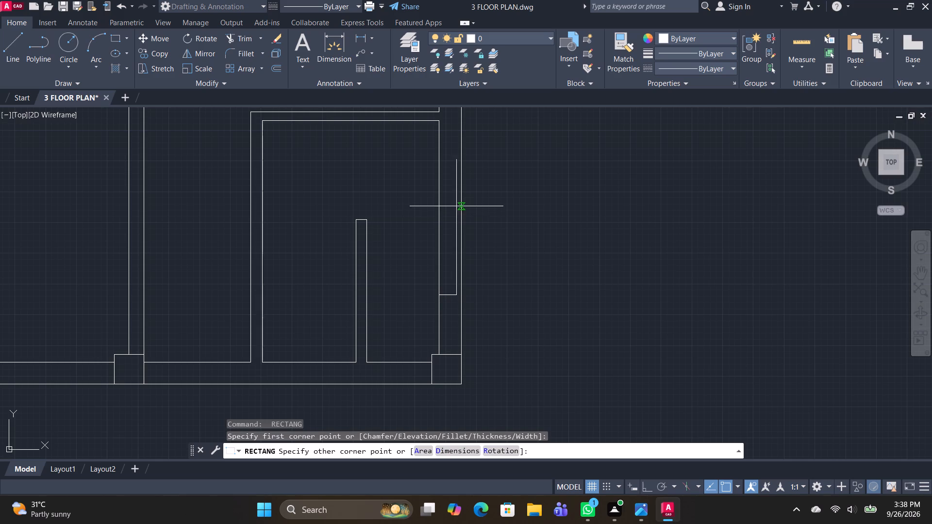
pyautogui.click(461, 200)
pyautogui.scroll(-2, 522, 260)
pyautogui.moveTo(542, 291); pyautogui.dragTo(539, 270, button='middle')
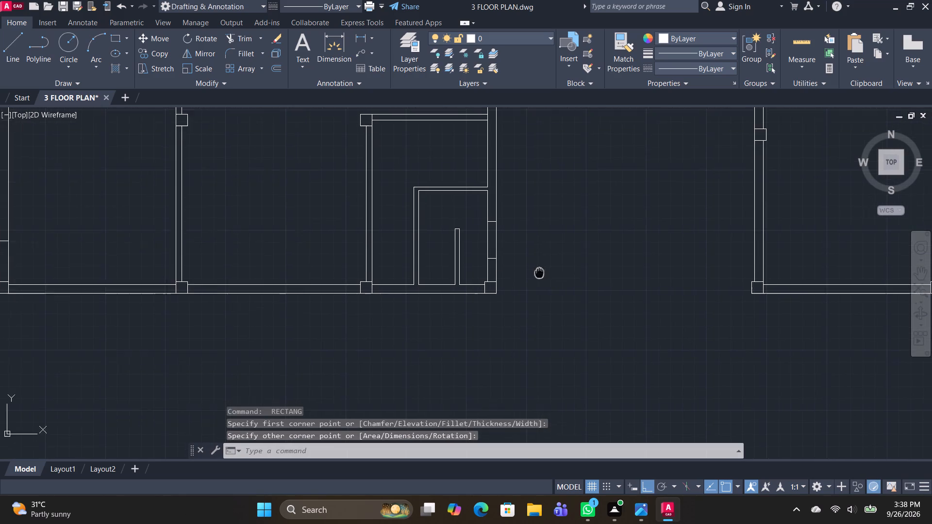
pyautogui.moveTo(539, 270); pyautogui.dragTo(537, 264, button='middle')
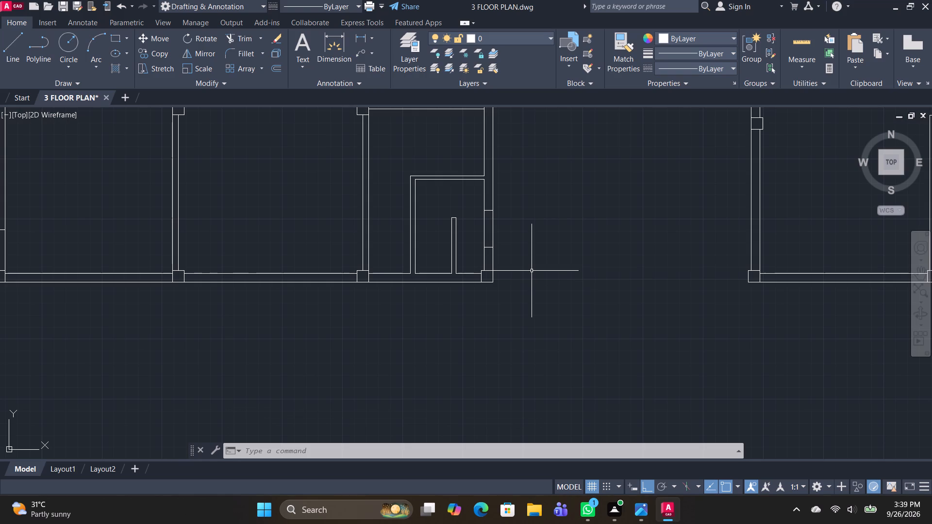
pyautogui.scroll(-1, 499, 267)
pyautogui.scroll(-2, 376, 271)
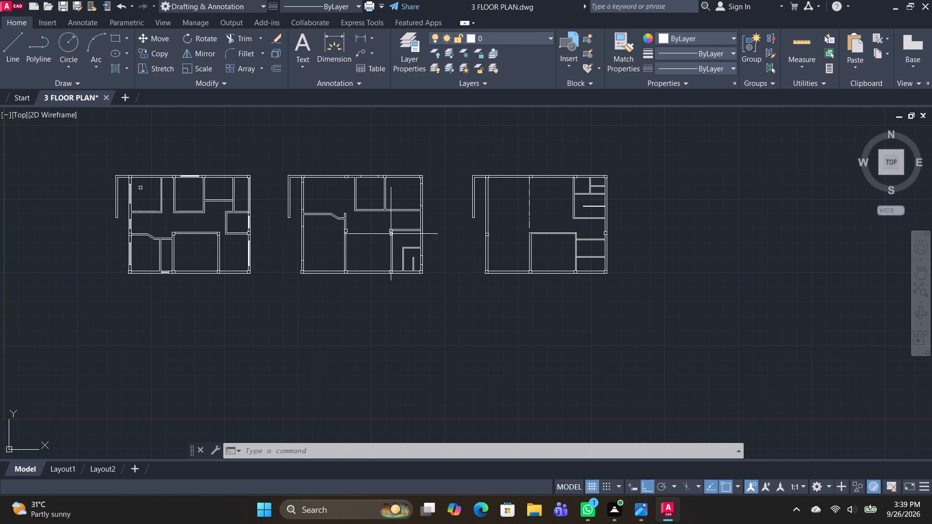
pyautogui.scroll(1, 392, 267)
pyautogui.press('Escape')
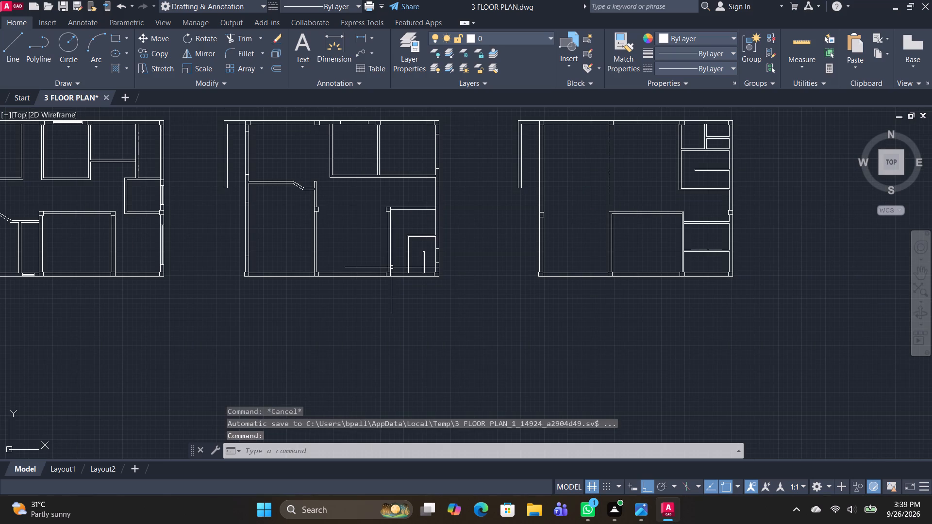
# Draw a vertical centre line between the end midpoints of the southwest room's west window in the middle plan.
pyautogui.write('L')
pyautogui.press('space')
pyautogui.scroll(3, 287, 275)
pyautogui.moveTo(174, 260); pyautogui.dragTo(343, 344, button='middle')
pyautogui.scroll(1, 277, 311)
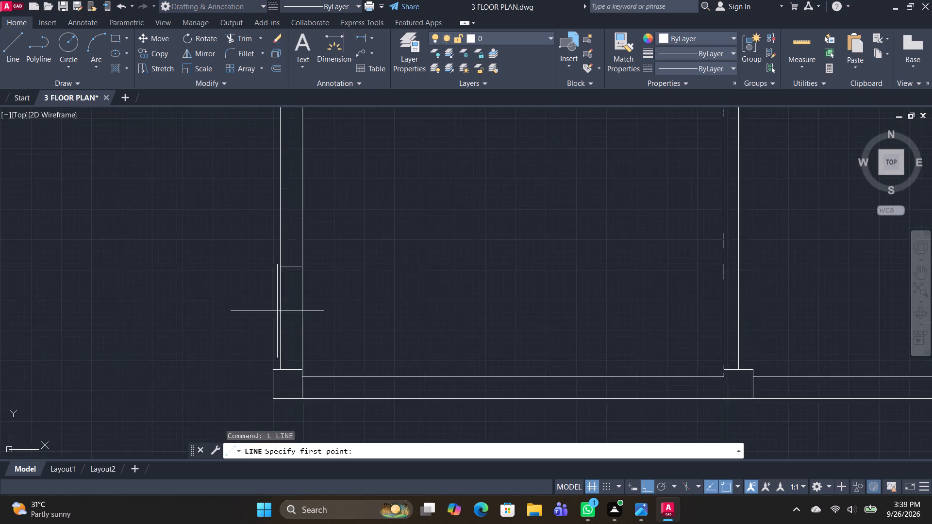
pyautogui.scroll(1, 277, 309)
pyautogui.click(295, 242)
pyautogui.moveTo(380, 200); pyautogui.dragTo(413, 384, button='middle')
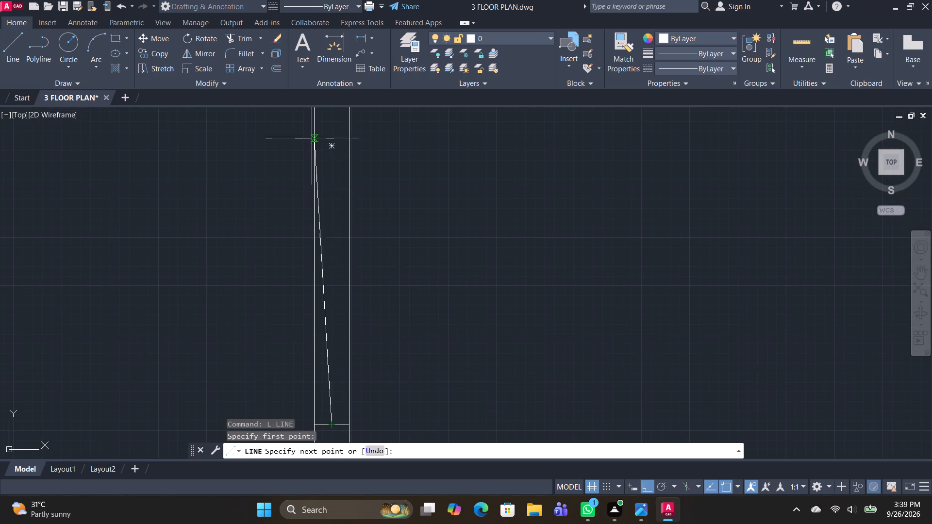
pyautogui.moveTo(321, 155); pyautogui.dragTo(315, 384, button='middle')
pyautogui.scroll(-3, 327, 179)
pyautogui.moveTo(327, 172); pyautogui.dragTo(326, 237, button='middle')
pyautogui.scroll(3, 325, 232)
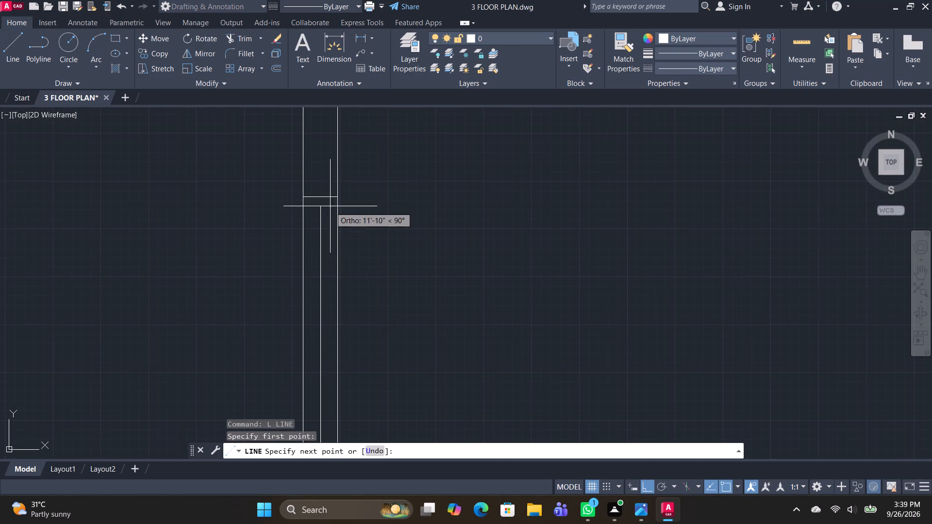
pyautogui.click(324, 195)
pyautogui.scroll(-3, 394, 221)
pyautogui.press('space')
# Draw a vertical centre line between the end midpoints of the northwest room's west window in the middle plan.
pyautogui.press('space')
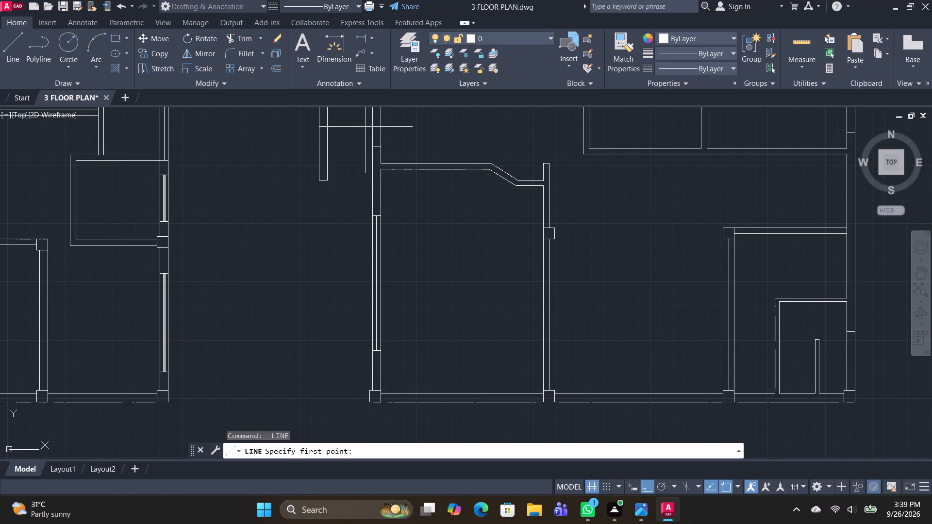
pyautogui.click(378, 149)
pyautogui.moveTo(421, 138); pyautogui.dragTo(419, 369, button='middle')
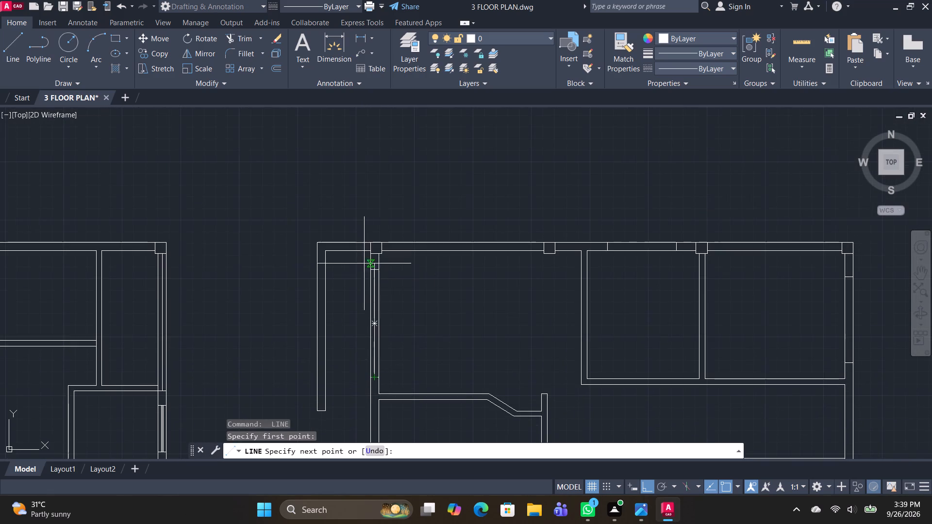
pyautogui.scroll(2, 386, 279)
pyautogui.click(352, 257)
pyautogui.press('space')
# Draw a horizontal centre line between the end midpoints of the middle plan's north wall window.
pyautogui.press('space')
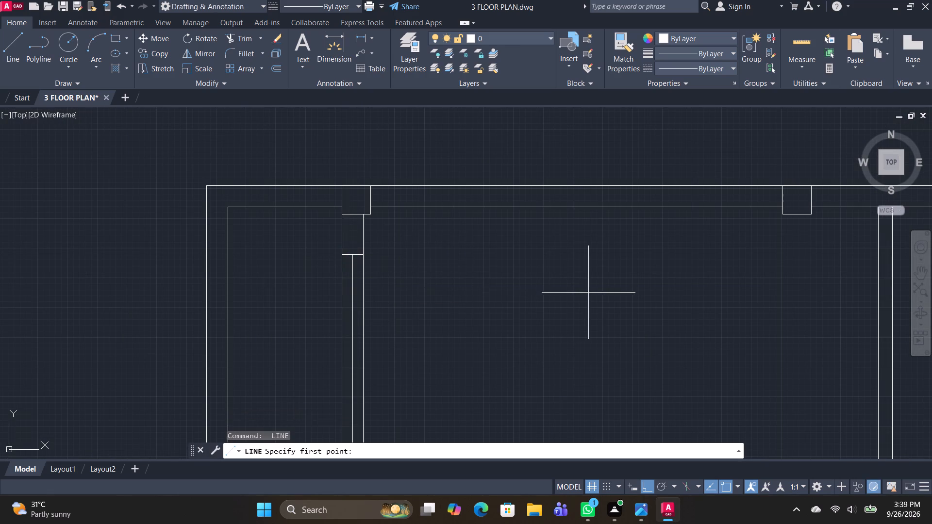
pyautogui.moveTo(581, 295); pyautogui.dragTo(125, 310, button='middle')
pyautogui.moveTo(486, 211); pyautogui.dragTo(502, 215)
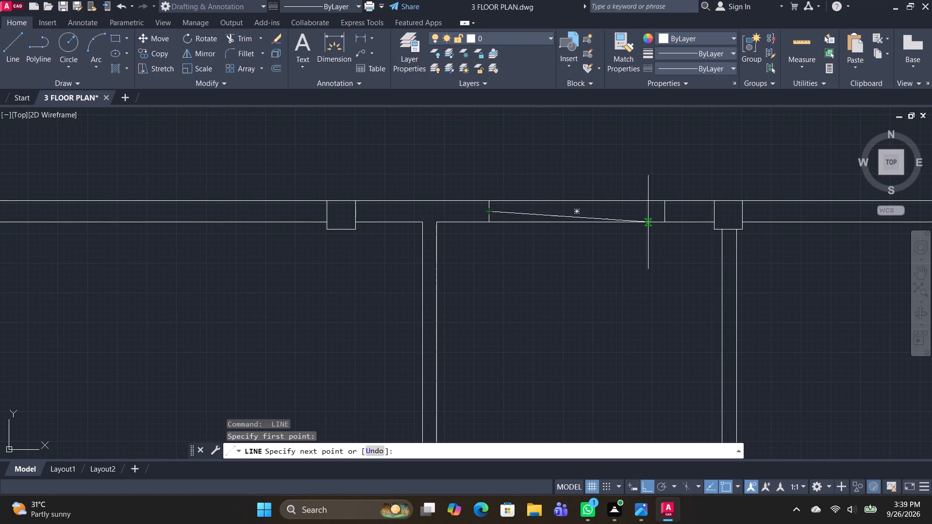
pyautogui.click(664, 208)
pyautogui.press('space')
# Draw a vertical centre line between the end midpoints of the northeast room's east window in the middle plan.
pyautogui.moveTo(637, 305); pyautogui.dragTo(335, 232, button='middle')
pyautogui.press('space')
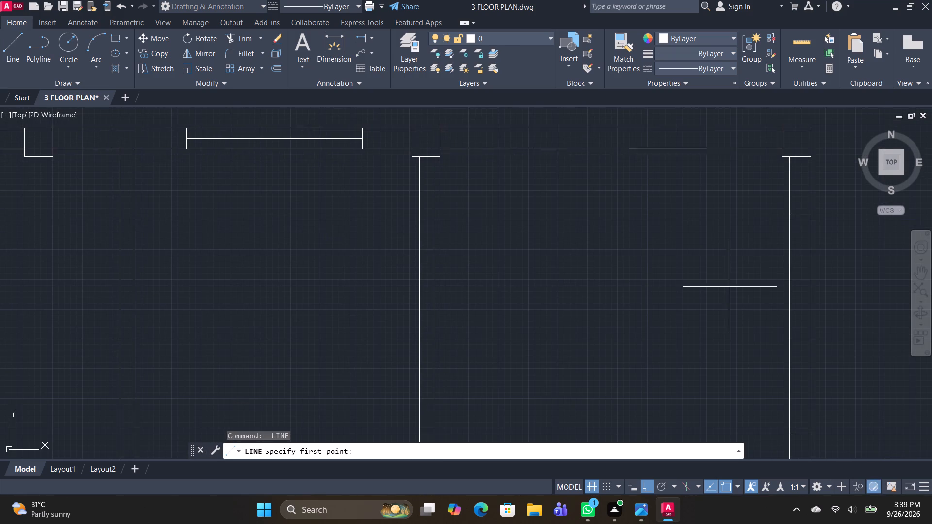
pyautogui.click(802, 213)
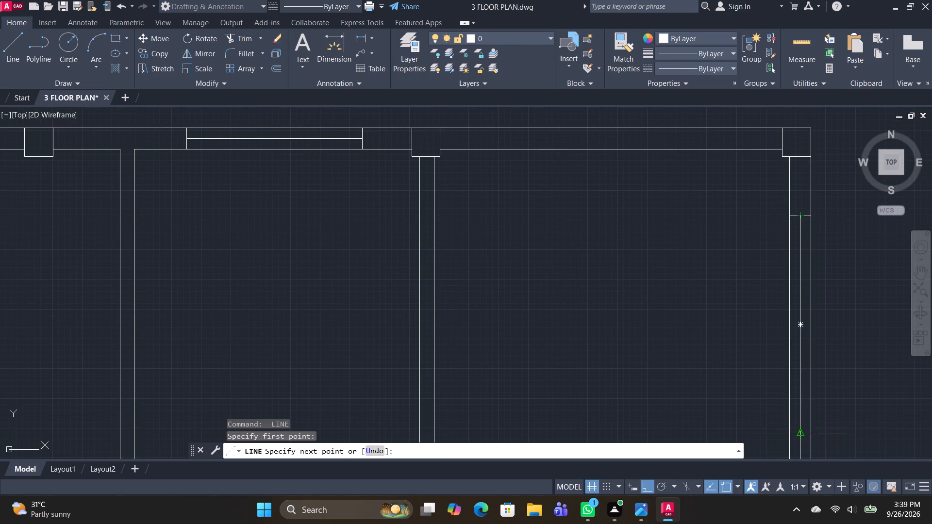
pyautogui.click(803, 433)
pyautogui.scroll(-3, 713, 385)
pyautogui.moveTo(714, 385); pyautogui.dragTo(579, 212, button='middle')
pyautogui.press('space')
# Draw a vertical centre line between the end midpoints of the southeast bathroom's east window in the middle plan.
pyautogui.press('space')
pyautogui.scroll(1, 596, 348)
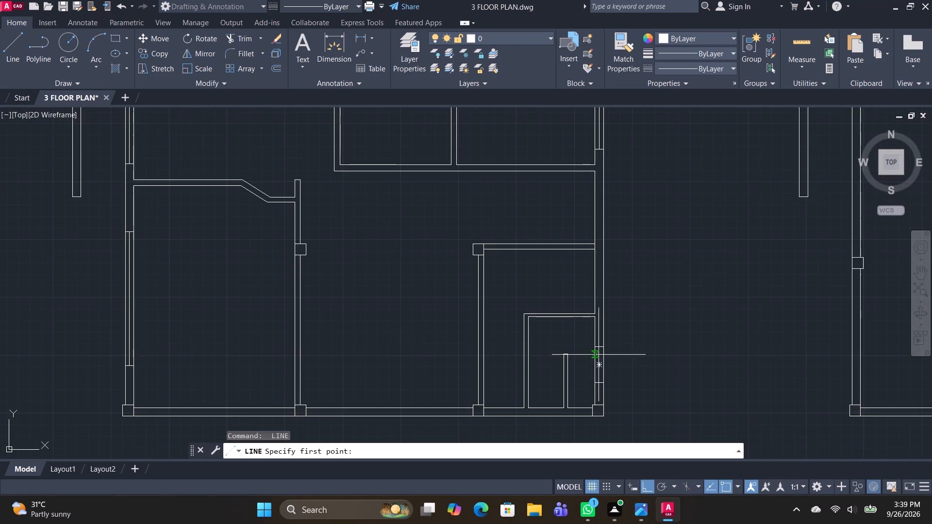
pyautogui.scroll(3, 599, 352)
pyautogui.click(587, 335)
pyautogui.moveTo(604, 394); pyautogui.dragTo(594, 226, button='middle')
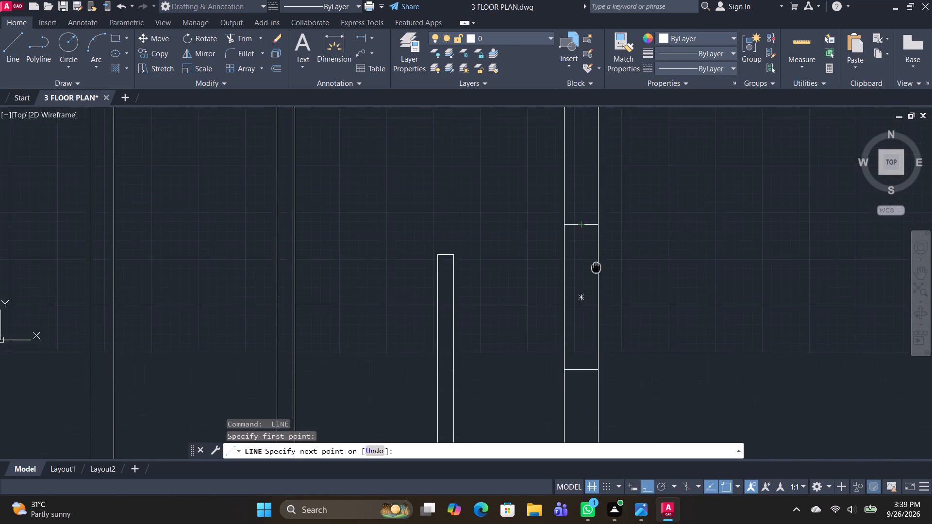
pyautogui.moveTo(594, 226); pyautogui.dragTo(594, 192, button='middle')
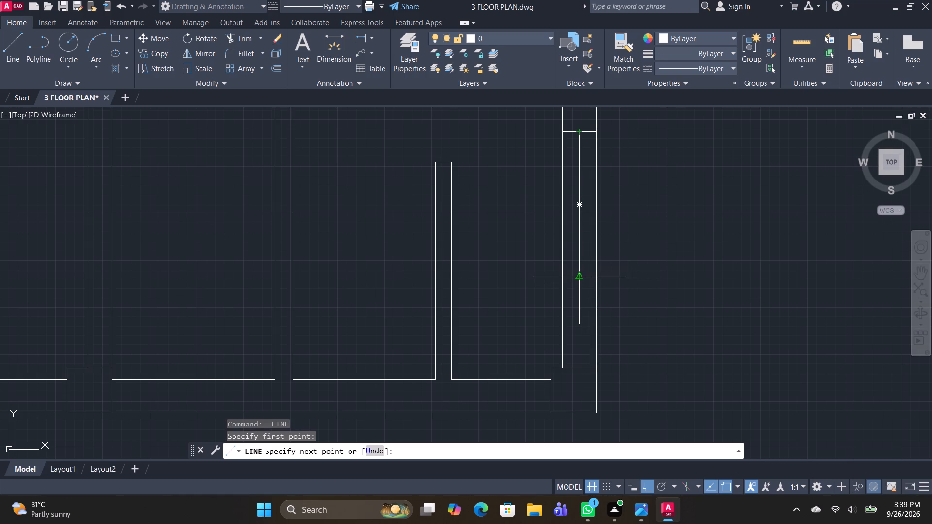
pyautogui.click(580, 278)
pyautogui.press('space')
# Offset the centre line of the middle plan's southwest west window to both sides, picking the offset distance from the first plan's window lines.
pyautogui.scroll(-1, 438, 329)
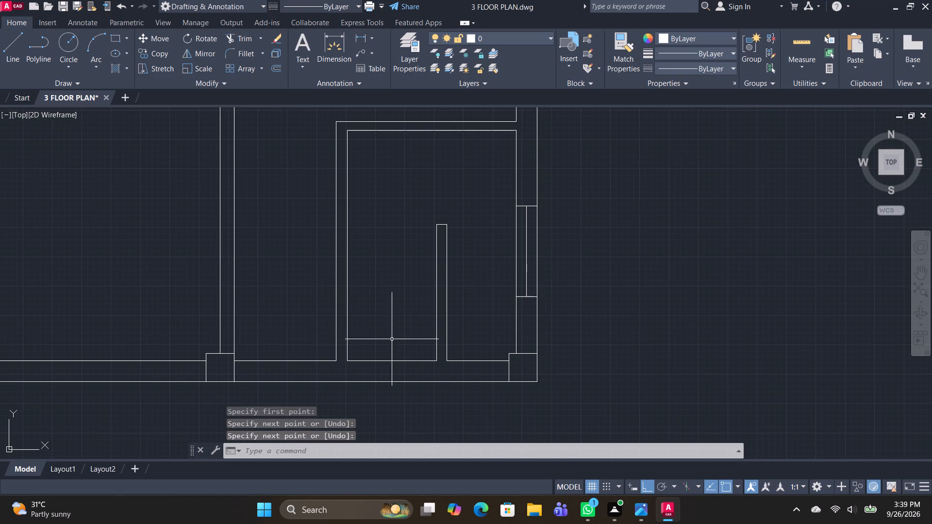
pyautogui.scroll(-2, 278, 344)
pyautogui.moveTo(190, 318); pyautogui.dragTo(689, 312, button='middle')
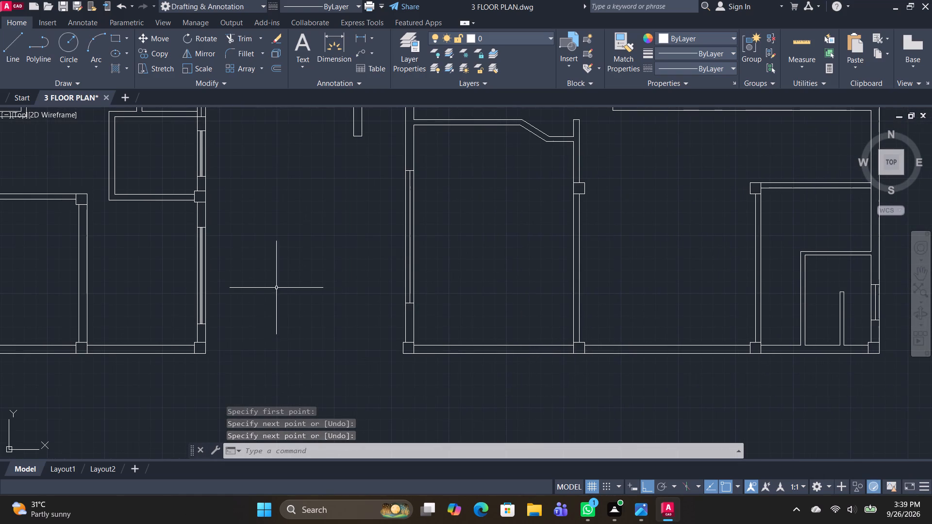
pyautogui.write('O')
pyautogui.press('space')
pyautogui.scroll(2, 205, 317)
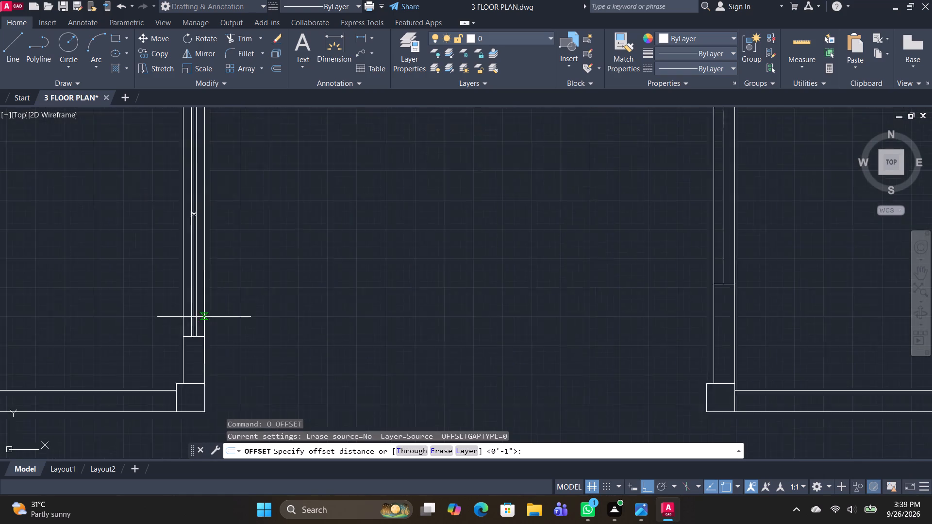
pyautogui.scroll(5, 203, 317)
pyautogui.moveTo(214, 322); pyautogui.dragTo(211, 199, button='middle')
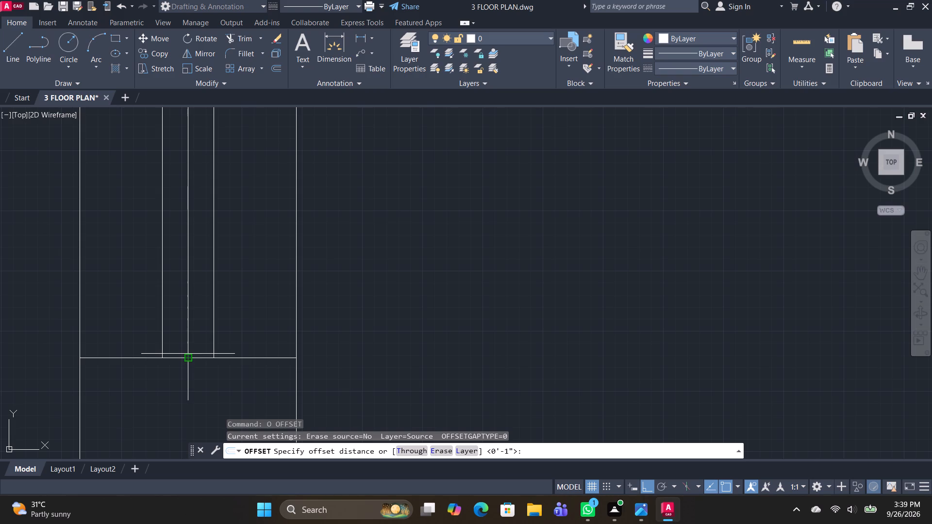
pyautogui.click(188, 354)
pyautogui.click(215, 358)
pyautogui.scroll(-4, 435, 326)
pyautogui.moveTo(552, 309); pyautogui.dragTo(544, 310, button='middle')
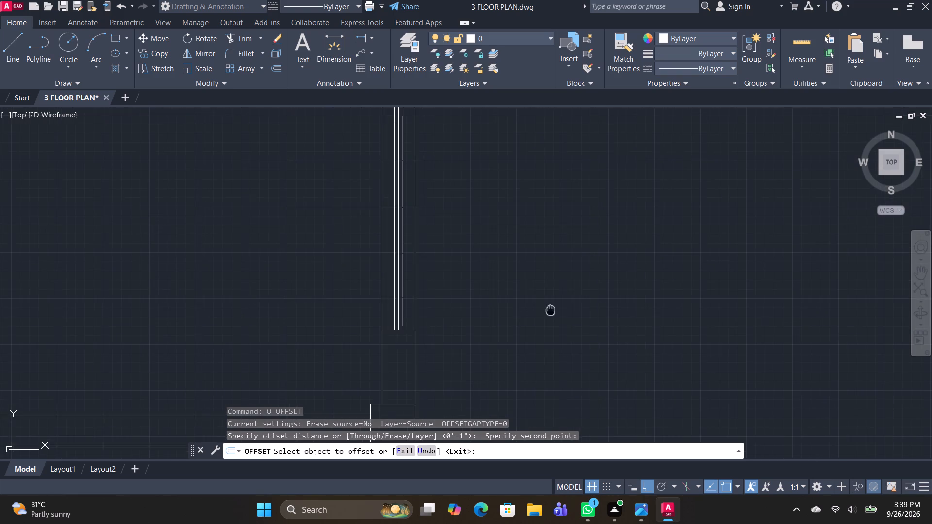
pyautogui.moveTo(544, 310); pyautogui.dragTo(110, 316, button='middle')
pyautogui.scroll(-3, 425, 325)
pyautogui.scroll(3, 572, 284)
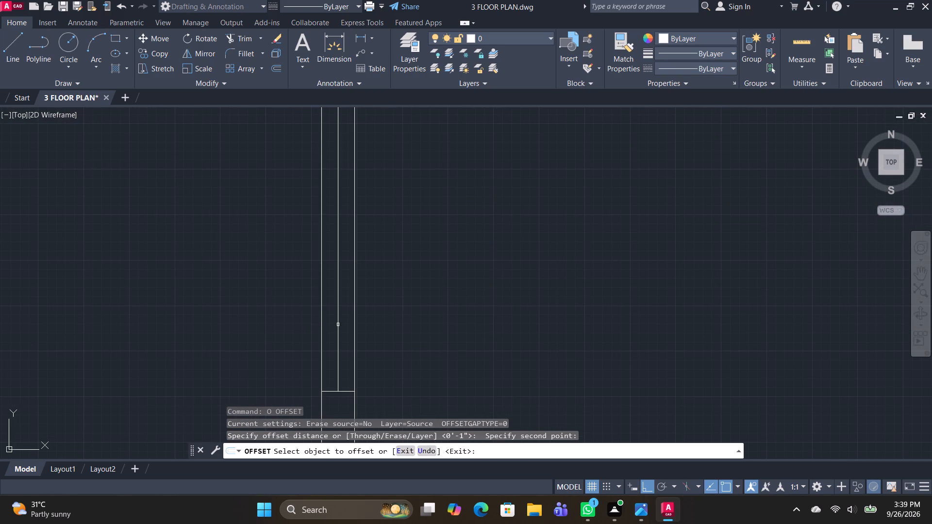
pyautogui.click(338, 324)
pyautogui.click(329, 323)
pyautogui.click(339, 323)
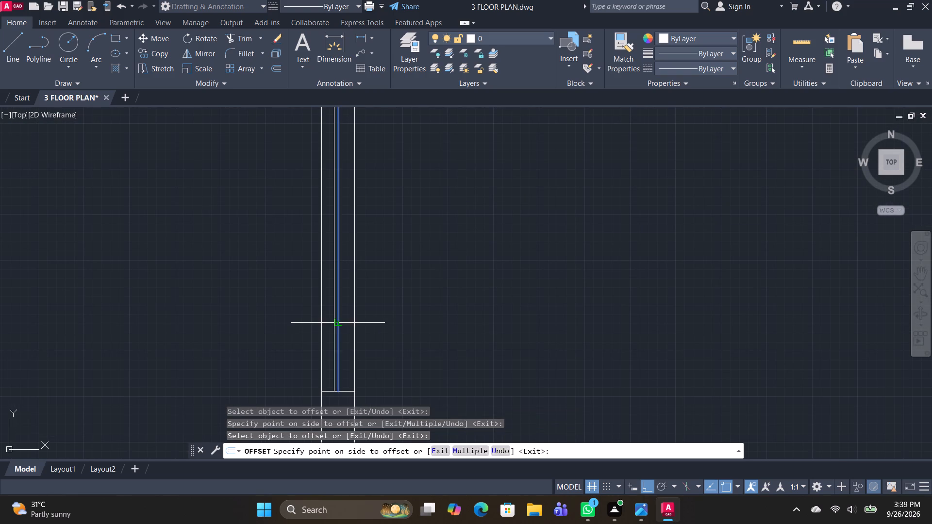
pyautogui.click(347, 325)
# Offset the centre line of the middle plan's southeast bathroom window to both sides at the same distance.
pyautogui.scroll(-2, 408, 340)
pyautogui.moveTo(563, 377); pyautogui.dragTo(182, 171, button='middle')
pyautogui.moveTo(658, 244); pyautogui.dragTo(353, 408, button='middle')
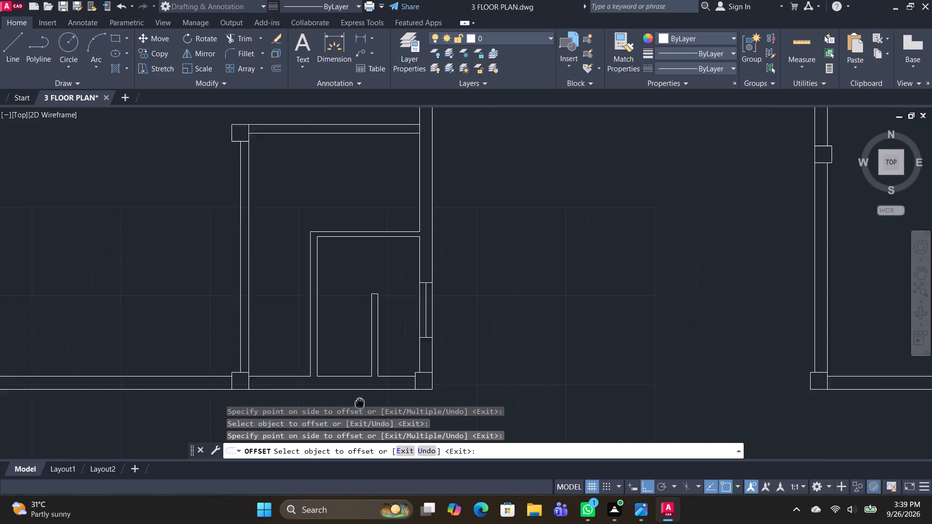
pyautogui.moveTo(353, 408); pyautogui.dragTo(352, 409, button='middle')
pyautogui.scroll(3, 399, 337)
pyautogui.click(458, 316)
pyautogui.click(456, 316)
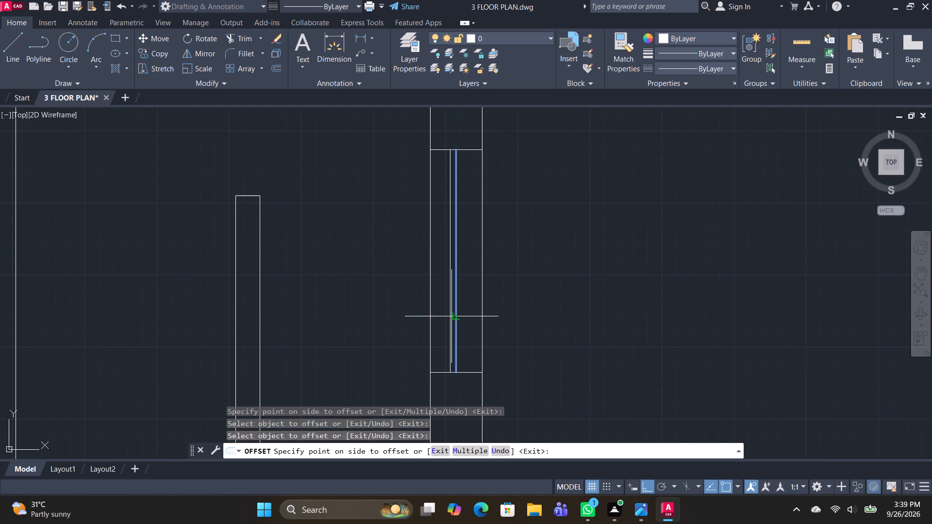
pyautogui.click(445, 316)
pyautogui.click(455, 317)
pyautogui.click(466, 315)
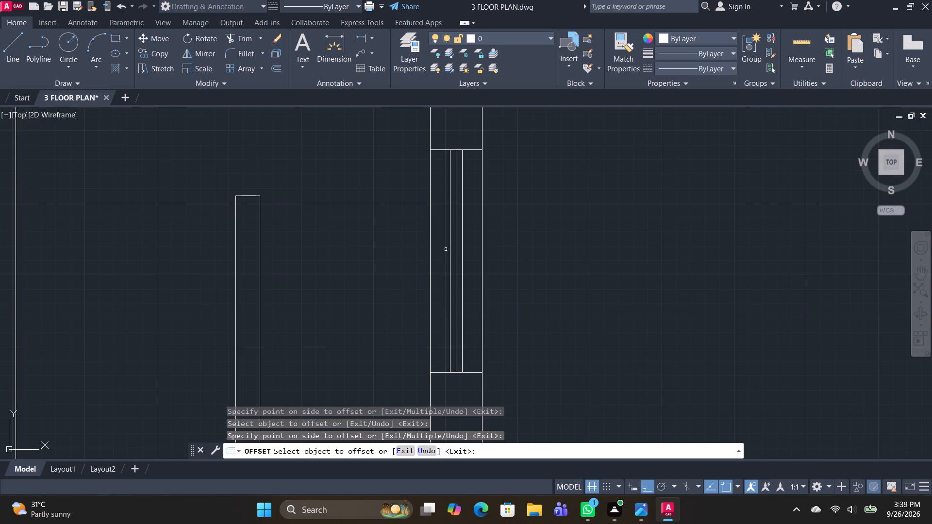
# Offset the centre line of the middle plan's northeast room east window to both sides at the same distance.
pyautogui.scroll(-5, 469, 170)
pyautogui.moveTo(517, 191); pyautogui.dragTo(505, 426, button='middle')
pyautogui.scroll(3, 438, 215)
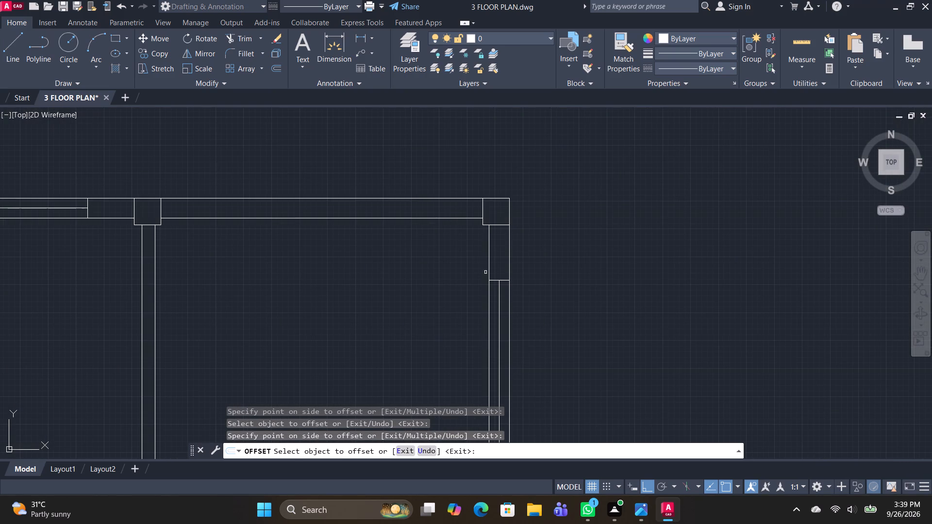
pyautogui.click(499, 293)
pyautogui.click(490, 289)
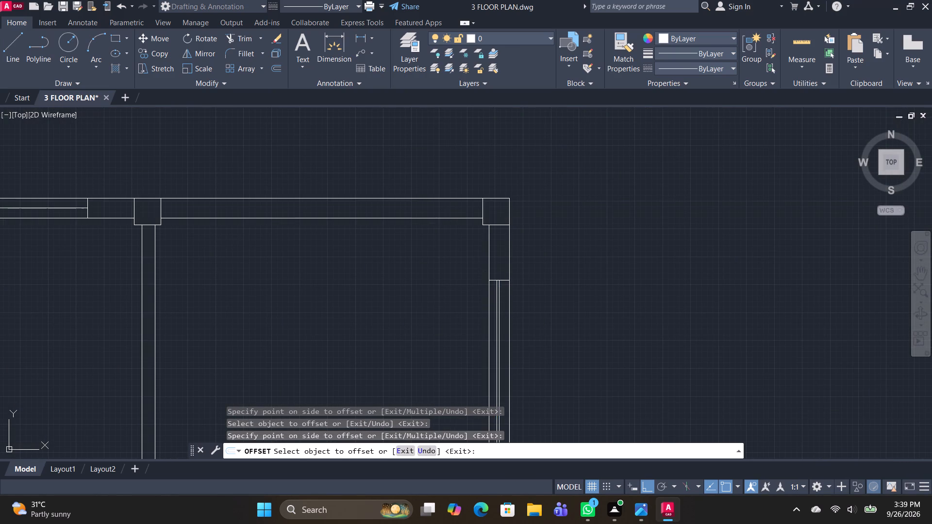
pyautogui.click(500, 289)
pyautogui.click(506, 289)
# Offset the centre line of the middle plan's north wall window to both sides at the same distance.
pyautogui.moveTo(169, 219); pyautogui.dragTo(593, 240, button='middle')
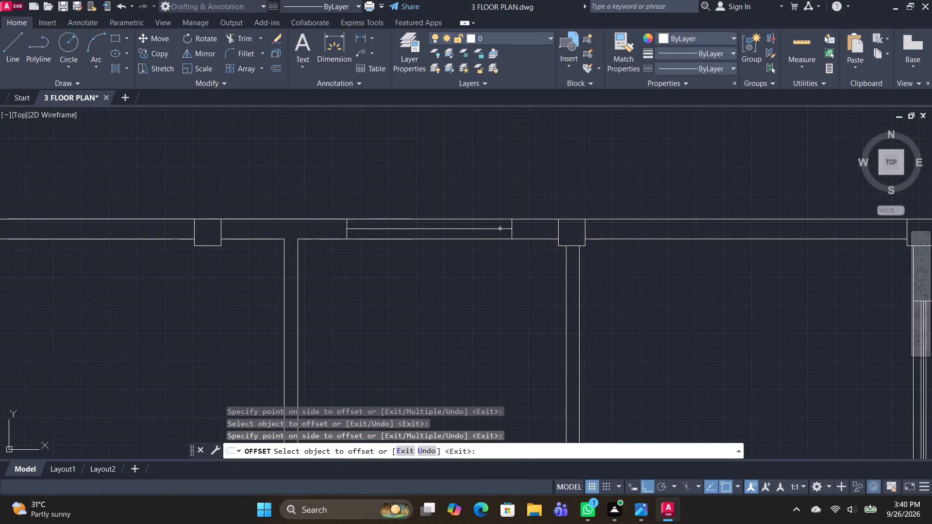
pyautogui.scroll(2, 416, 212)
pyautogui.click(409, 253)
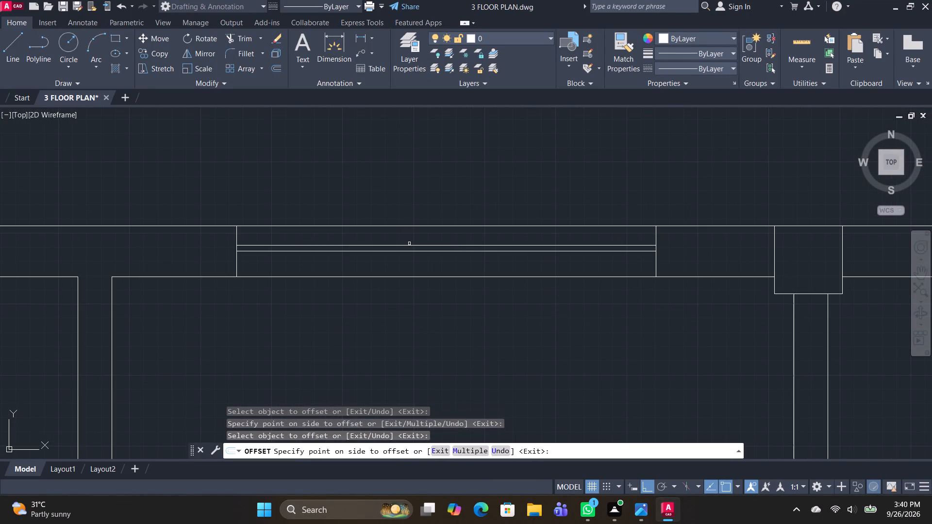
pyautogui.click(409, 244)
pyautogui.click(412, 251)
pyautogui.click(413, 262)
# Offset the centre line of the middle plan's northwest room west window to both sides and finish offsetting.
pyautogui.scroll(-3, 383, 280)
pyautogui.moveTo(200, 297); pyautogui.dragTo(519, 281, button='middle')
pyautogui.scroll(3, 320, 309)
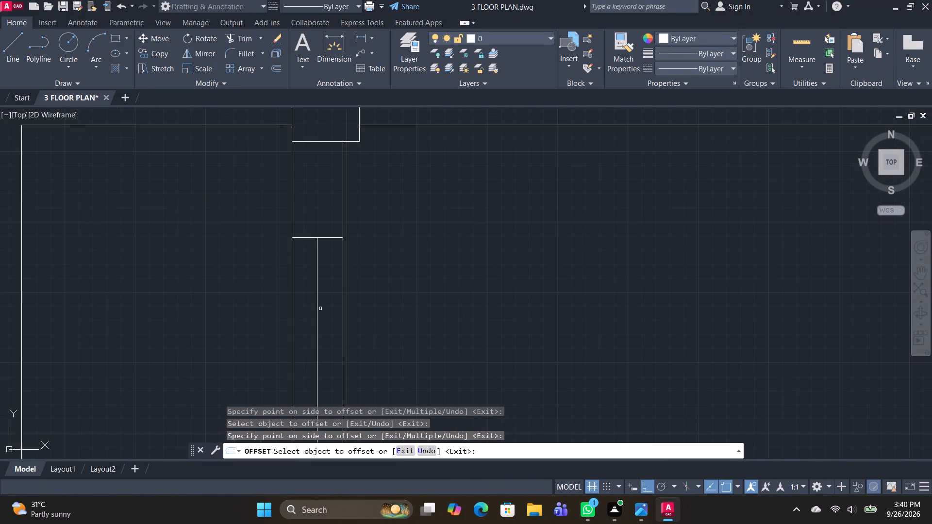
pyautogui.click(316, 306)
pyautogui.click(337, 311)
pyautogui.click(316, 305)
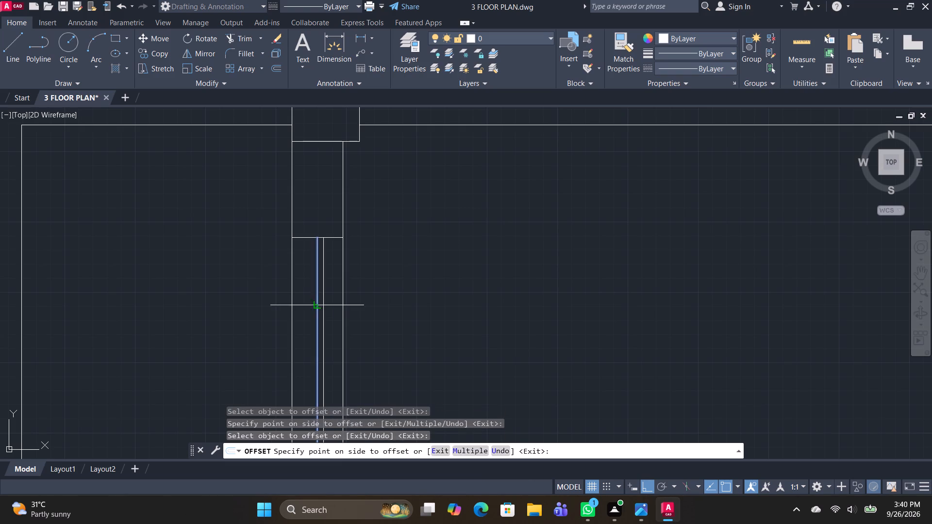
pyautogui.click(303, 299)
pyautogui.scroll(-6, 336, 304)
pyautogui.moveTo(438, 347); pyautogui.dragTo(383, 157, button='middle')
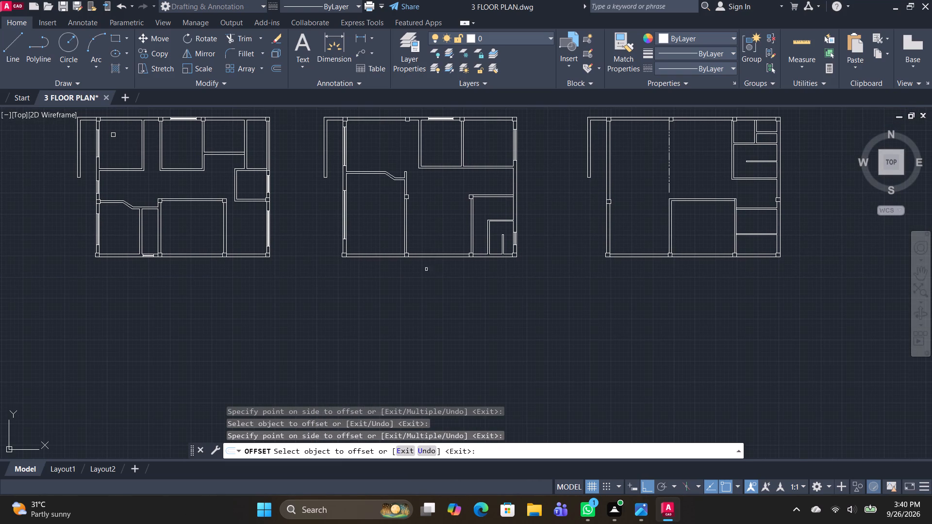
pyautogui.press('space')
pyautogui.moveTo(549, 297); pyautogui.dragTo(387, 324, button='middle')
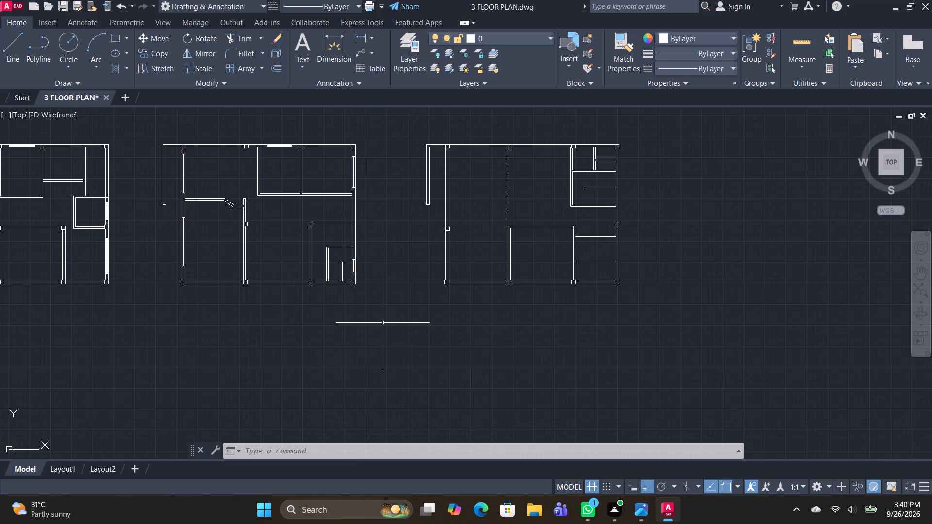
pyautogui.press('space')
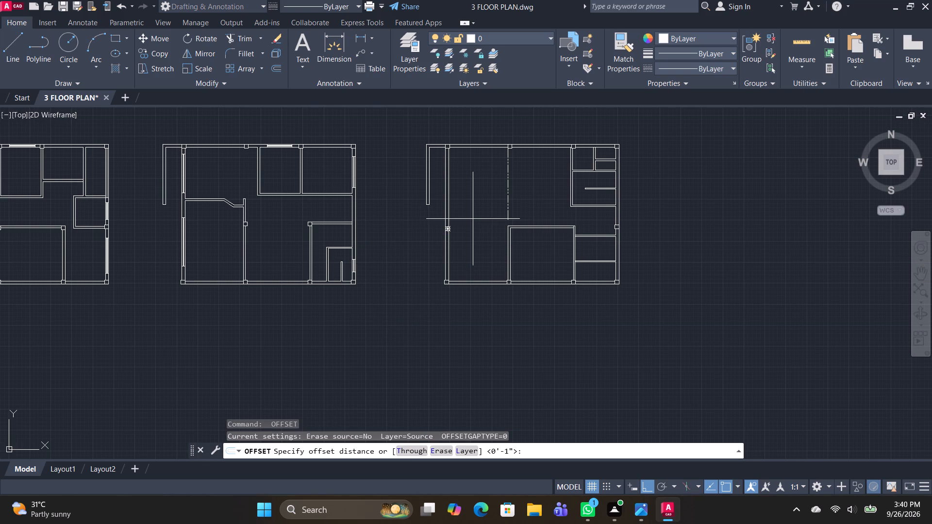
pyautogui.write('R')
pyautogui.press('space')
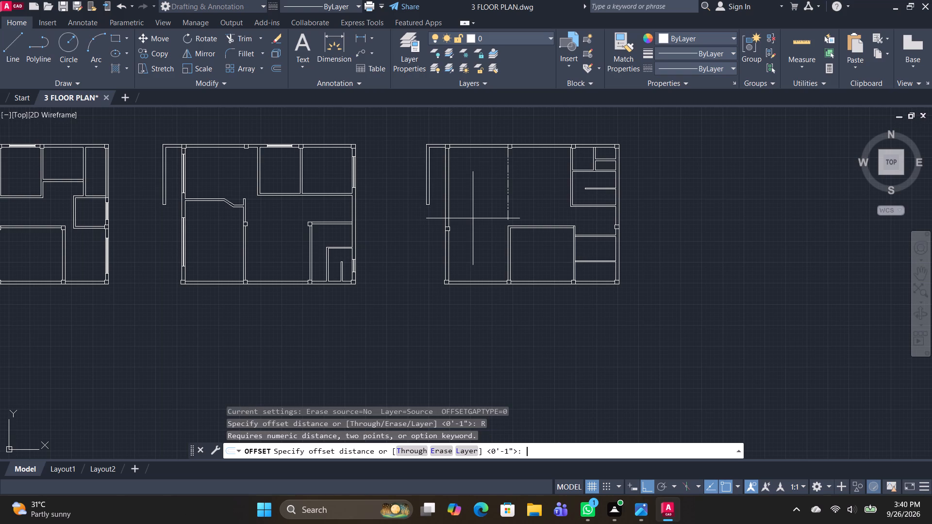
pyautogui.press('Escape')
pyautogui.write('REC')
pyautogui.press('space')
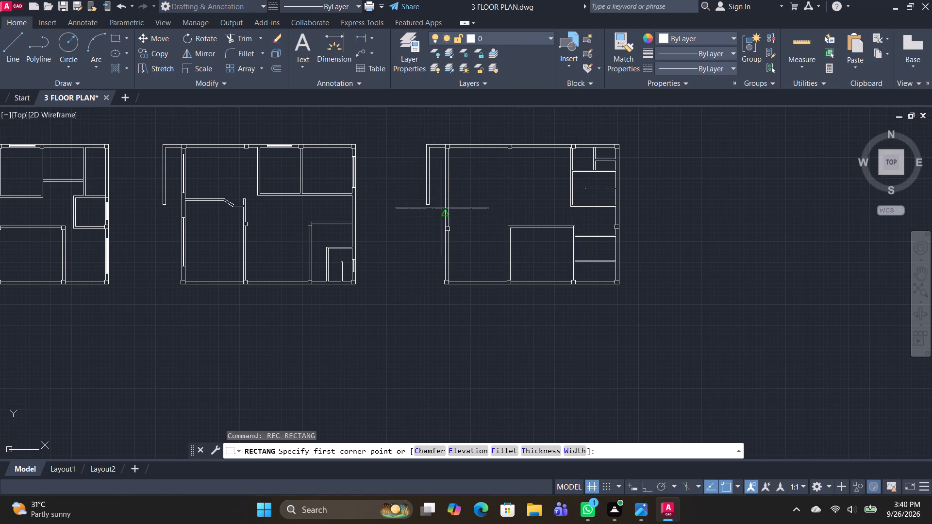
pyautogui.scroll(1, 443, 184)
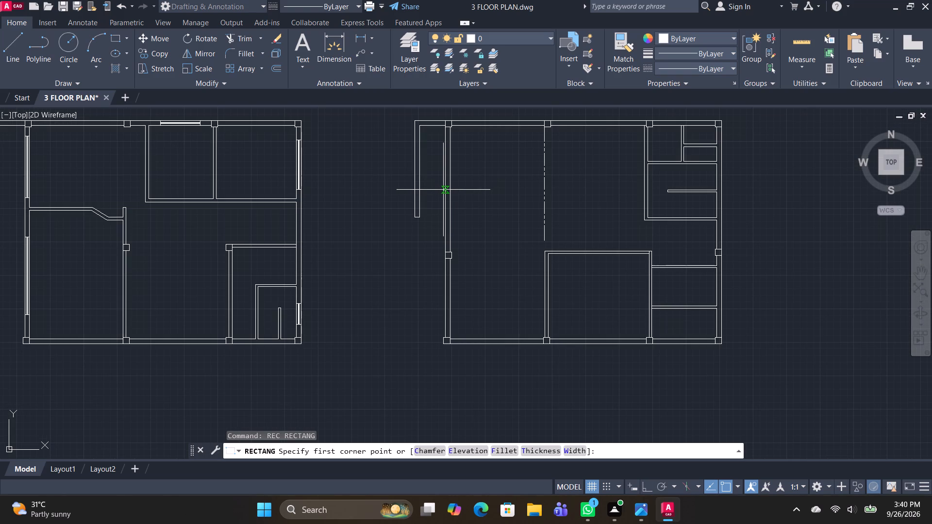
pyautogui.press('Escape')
# Delete the square column midway along the third plan's west wall.
pyautogui.scroll(3, 448, 252)
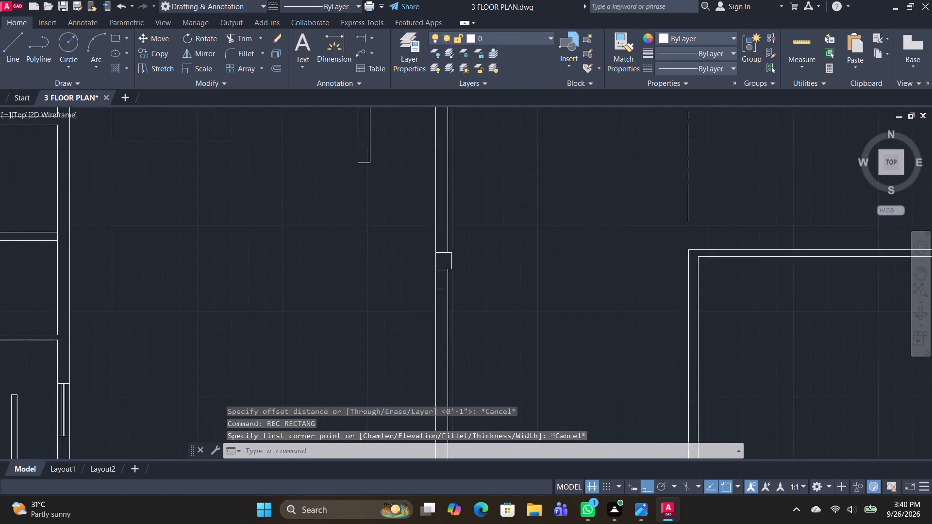
pyautogui.click(438, 251)
pyautogui.click(436, 270)
pyautogui.press('Delete')
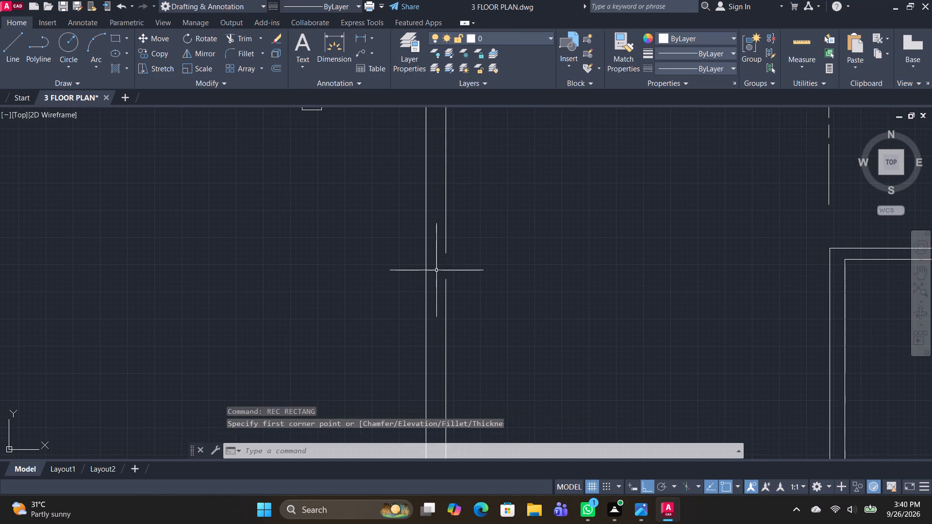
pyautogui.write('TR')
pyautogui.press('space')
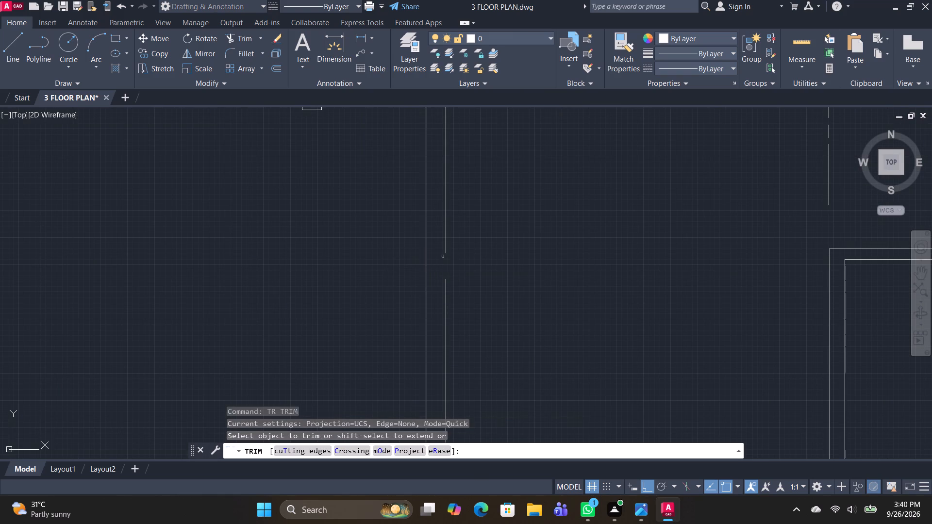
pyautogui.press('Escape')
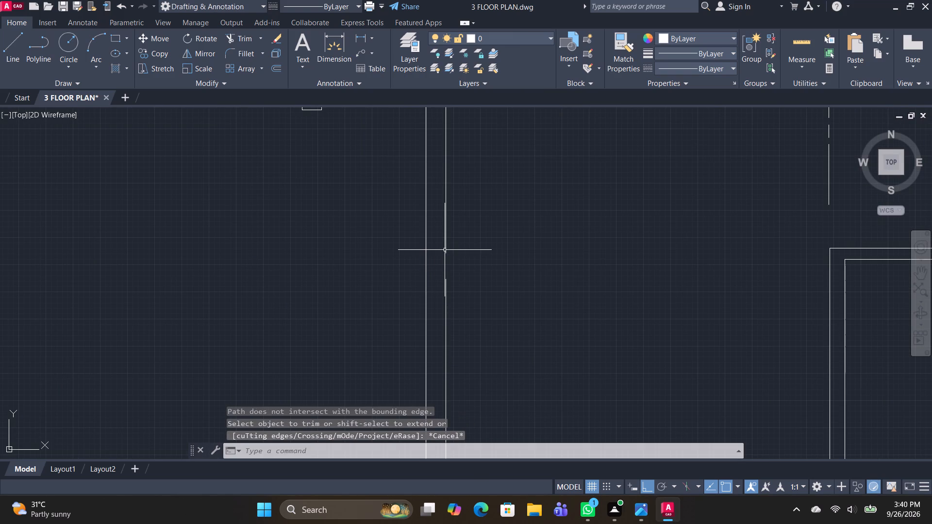
# Draw a vertical line closing the gap in the inner face of the third plan's west wall, where the column was.
pyautogui.press('l')
pyautogui.press('space')
pyautogui.click(444, 278)
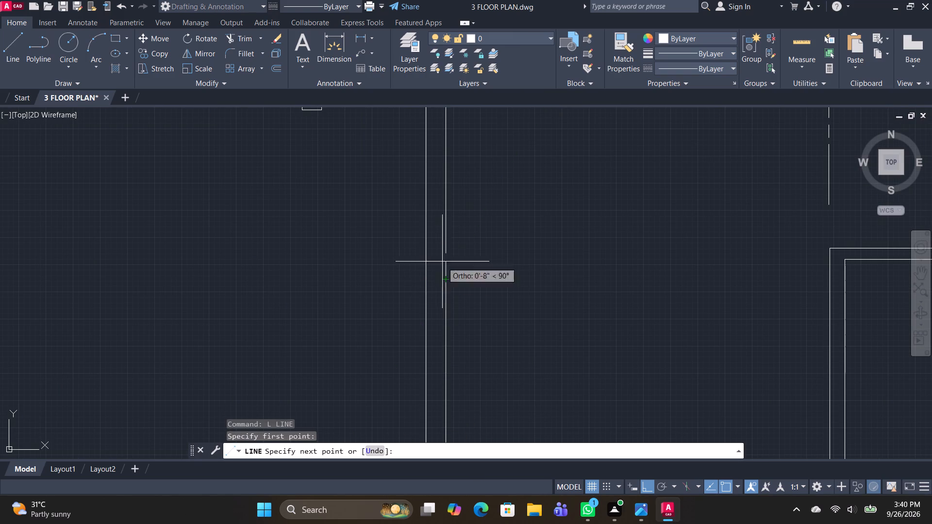
pyautogui.click(446, 258)
pyautogui.press('space')
# Draw a window rectangle across the wall thickness in the northern part of the third plan's west wall.
pyautogui.scroll(-1, 474, 281)
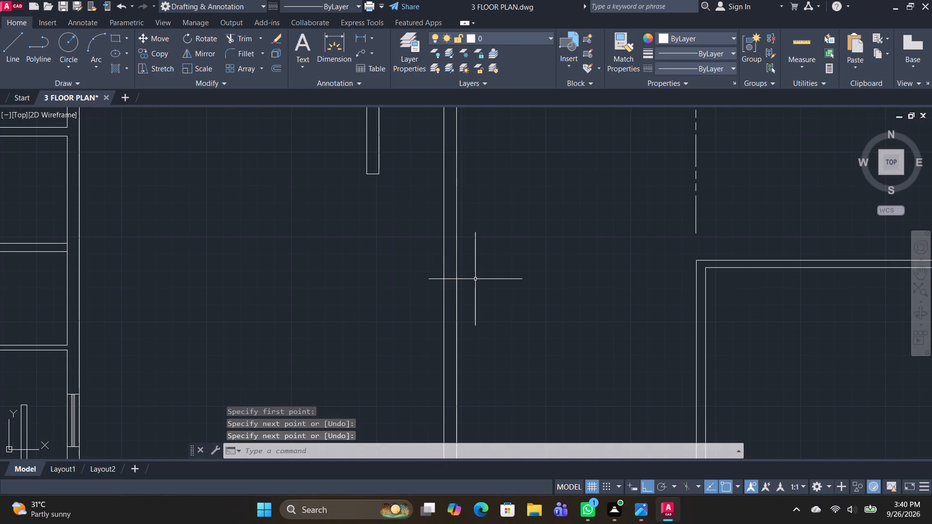
pyautogui.write('REC')
pyautogui.press('space')
pyautogui.scroll(-2, 507, 198)
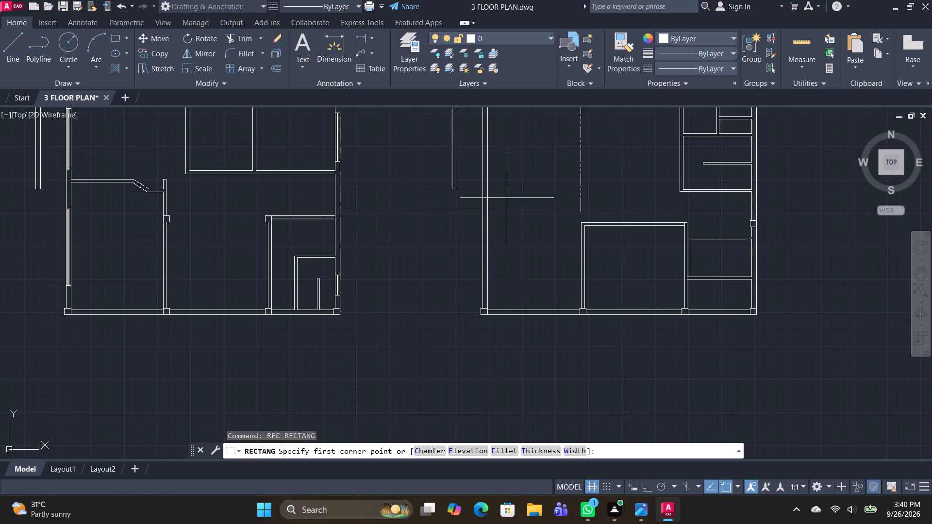
pyautogui.moveTo(508, 213); pyautogui.dragTo(470, 297, button='middle')
pyautogui.scroll(2, 438, 214)
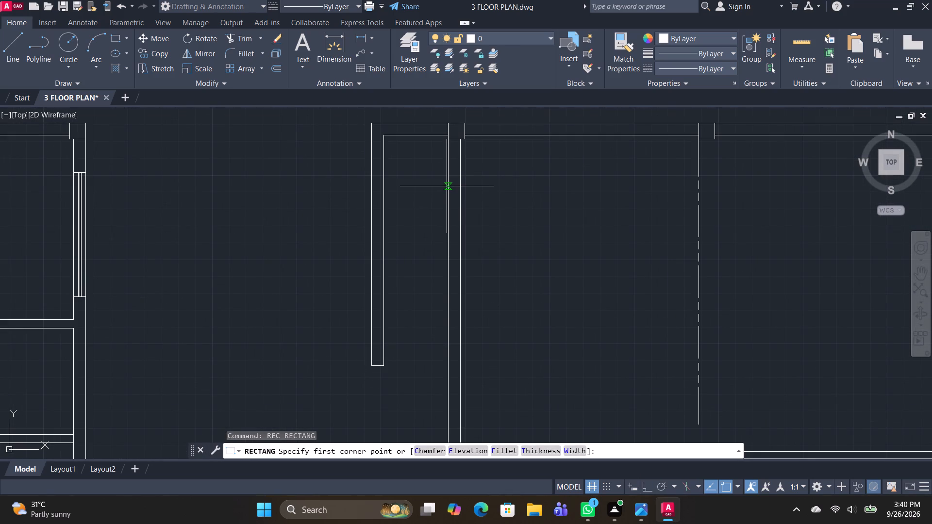
pyautogui.click(447, 186)
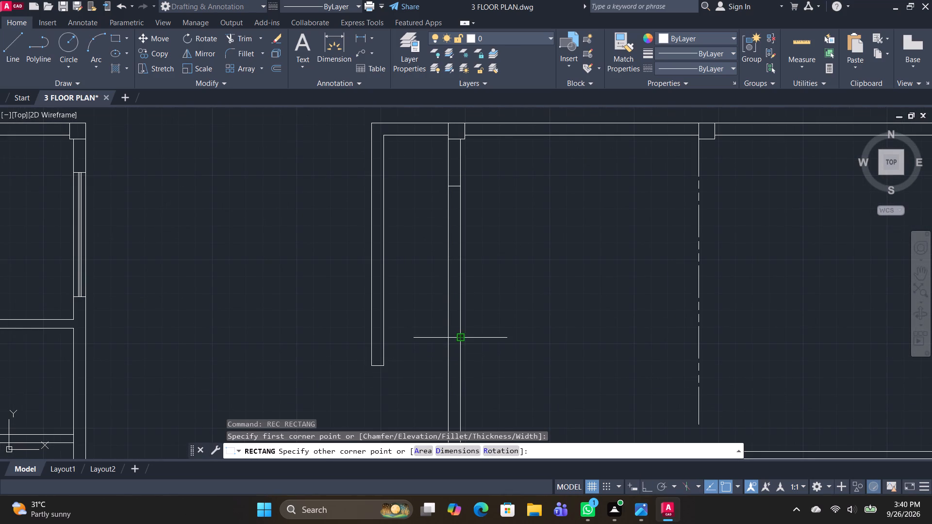
pyautogui.click(461, 340)
# Draw a second window rectangle across the wall thickness in the southern part of the third plan's west wall.
pyautogui.scroll(-3, 488, 355)
pyautogui.moveTo(512, 364); pyautogui.dragTo(464, 227, button='middle')
pyautogui.scroll(2, 441, 246)
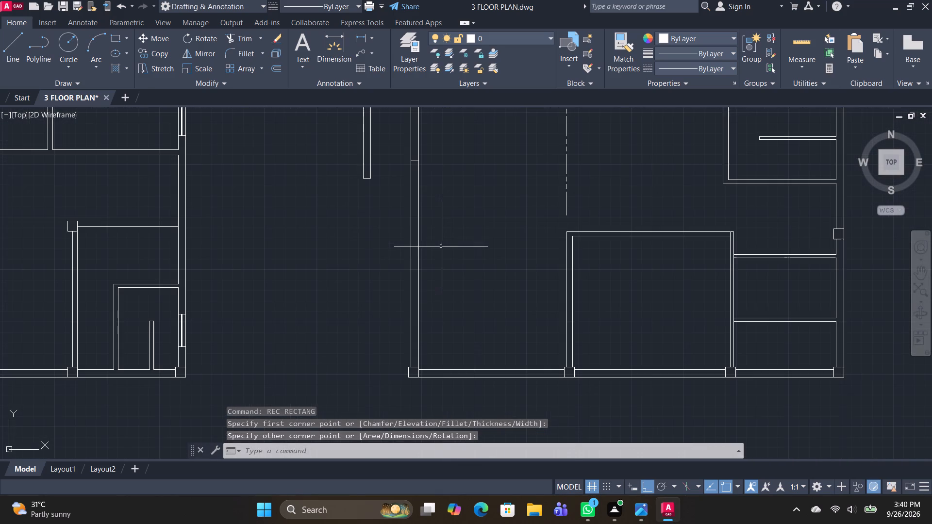
pyautogui.press('space')
pyautogui.click(420, 253)
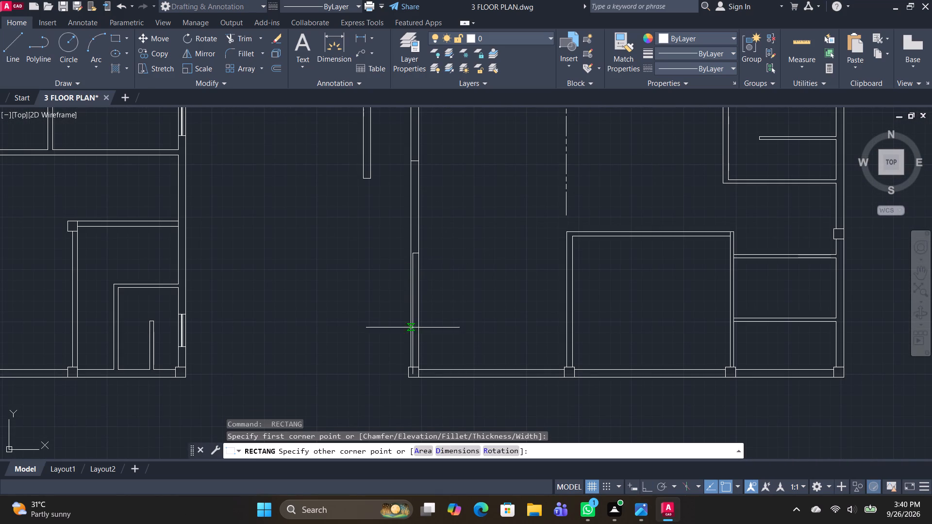
pyautogui.click(411, 347)
# Draw a window rectangle in the third plan's east wall, at the northern of the two small southeast rooms.
pyautogui.press('space')
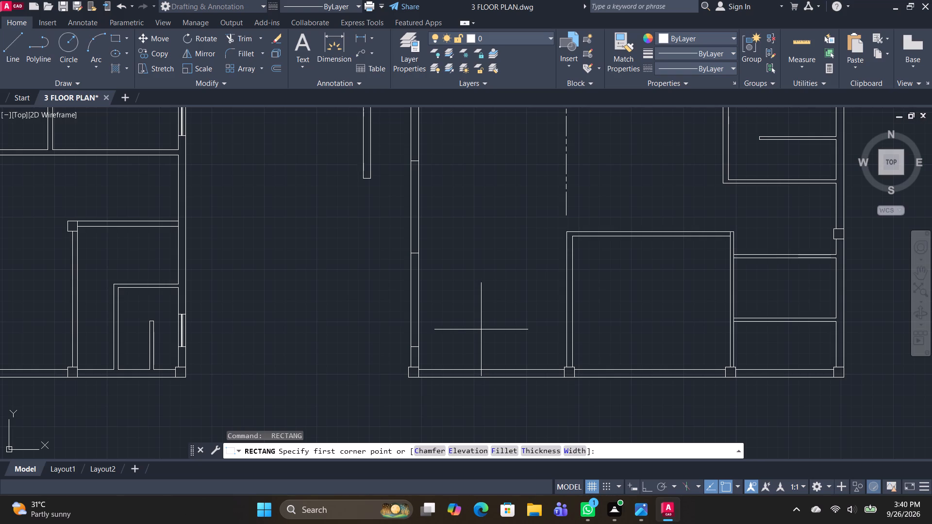
pyautogui.moveTo(618, 327); pyautogui.dragTo(394, 353, button='middle')
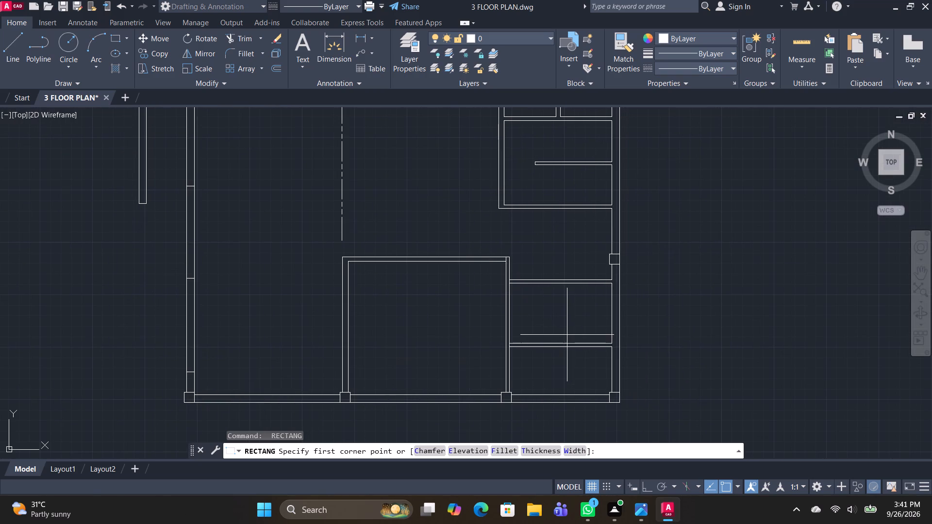
pyautogui.scroll(2, 621, 357)
pyautogui.click(595, 299)
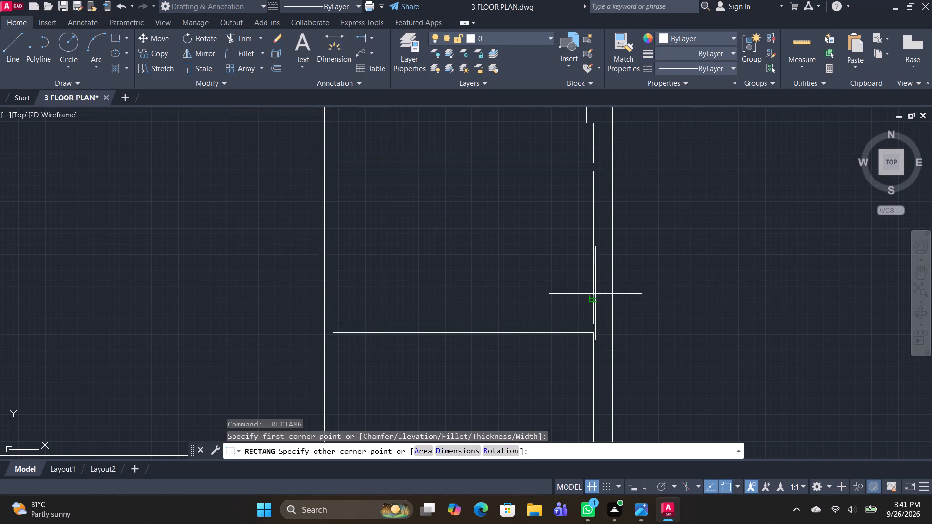
pyautogui.click(613, 201)
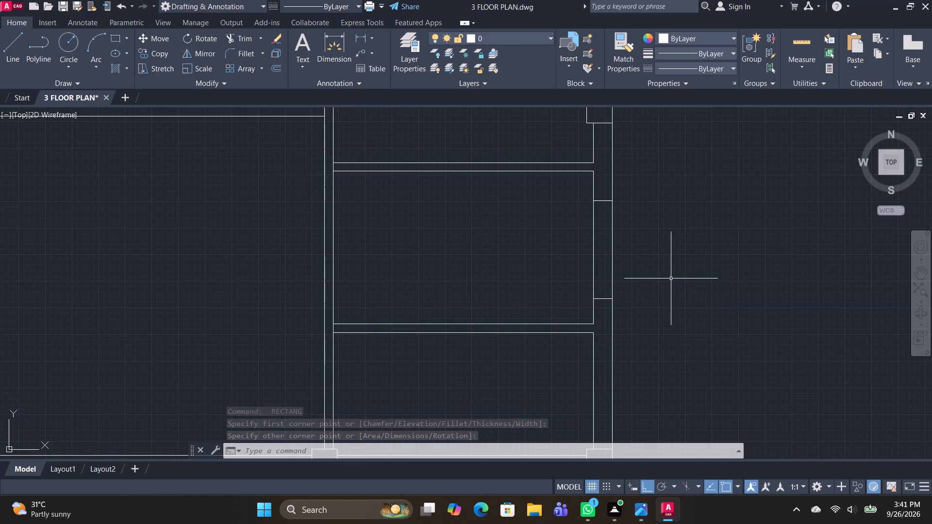
# Draw a window rectangle in the third plan's east wall, just north of the square column midway along it.
pyautogui.moveTo(663, 291); pyautogui.dragTo(601, 435, button='middle')
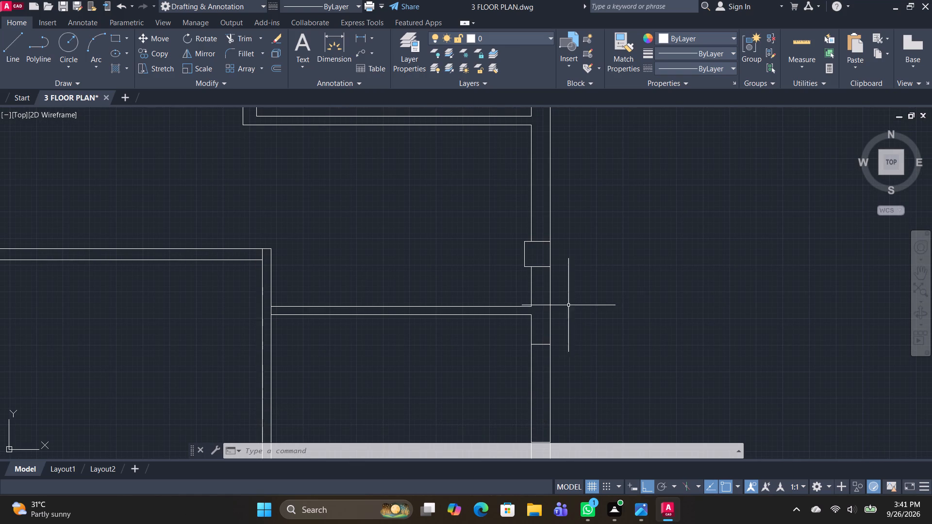
pyautogui.scroll(-1, 566, 307)
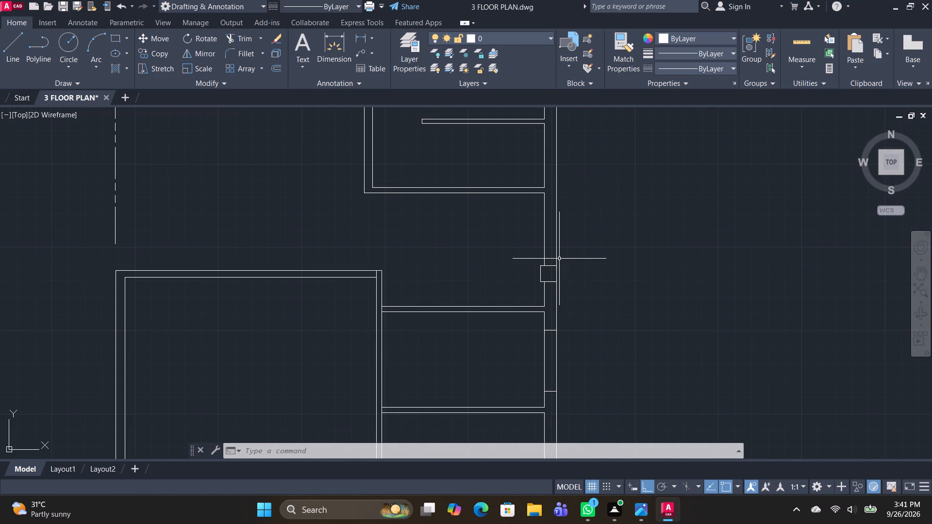
pyautogui.press('space')
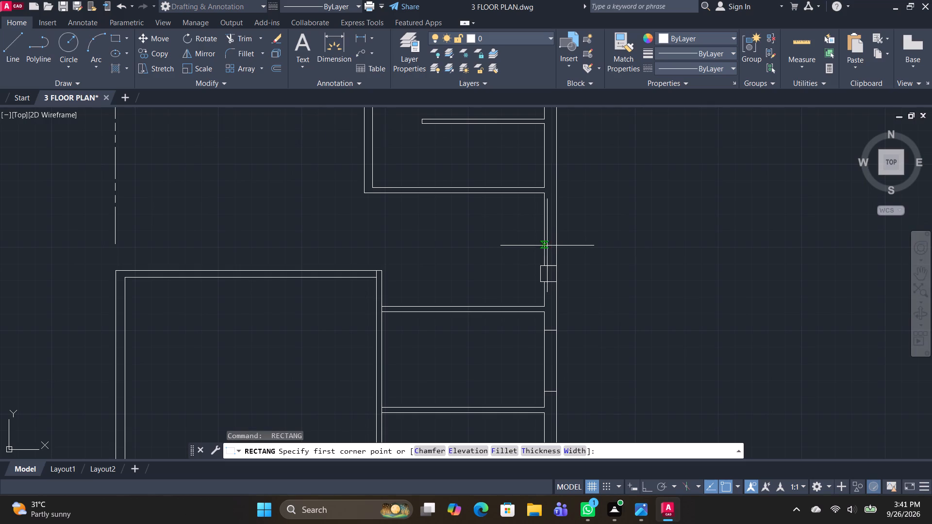
pyautogui.click(546, 255)
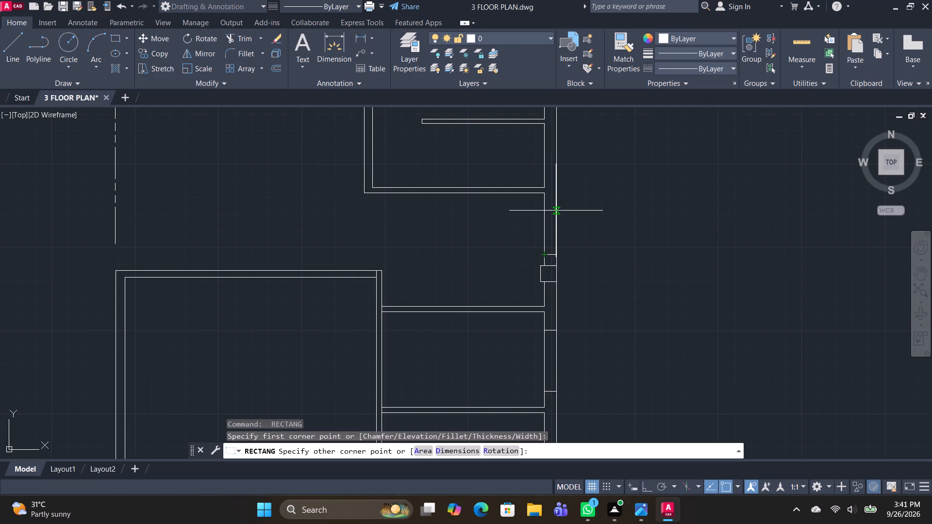
pyautogui.click(556, 205)
pyautogui.press('l')
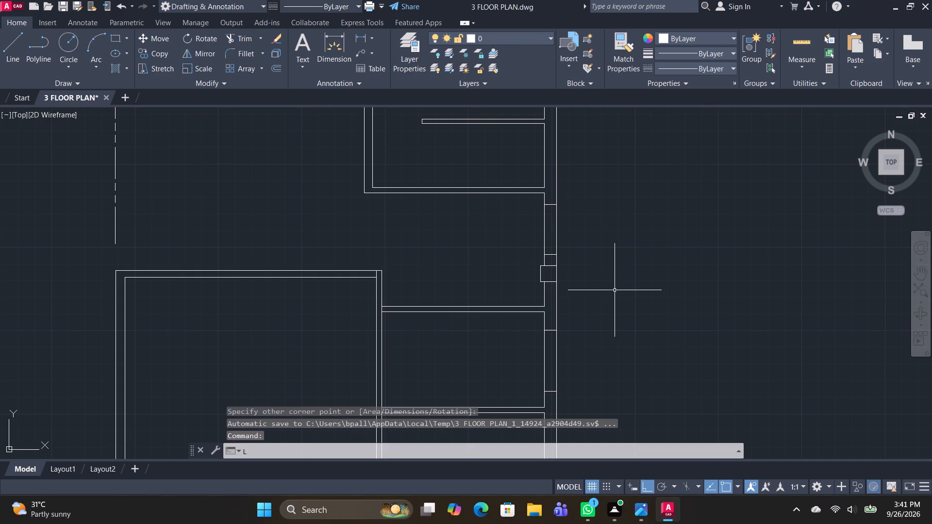
pyautogui.press('Escape')
# Draw a window rectangle in the third plan's north wall, at the small room in the northeast corner.
pyautogui.press('space')
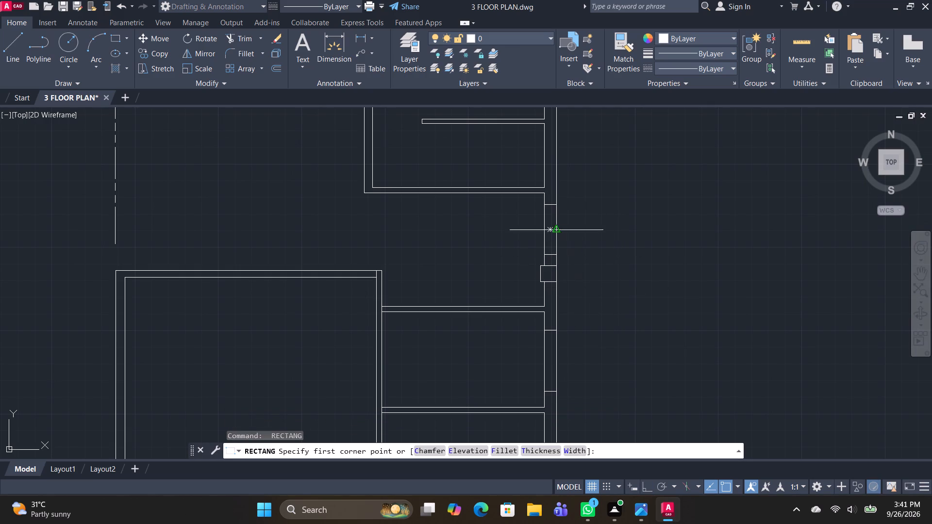
pyautogui.moveTo(562, 250); pyautogui.dragTo(565, 416, button='middle')
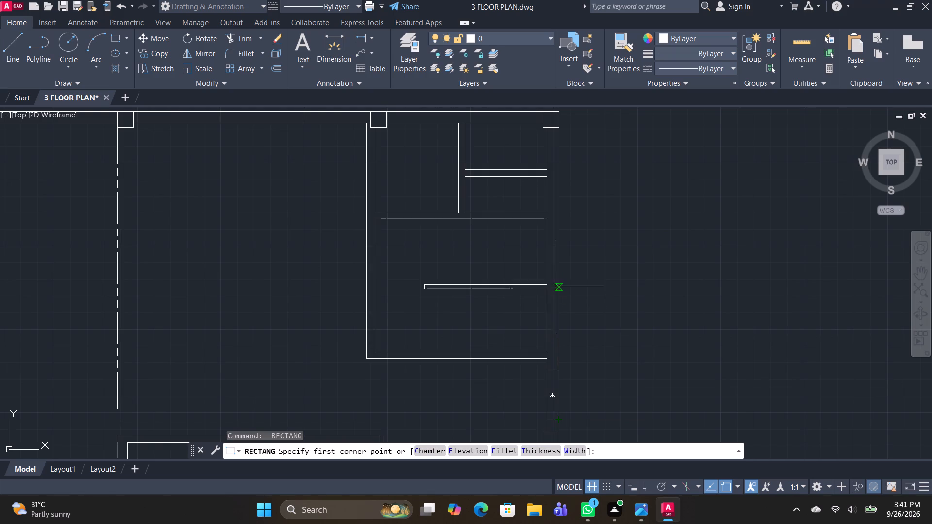
pyautogui.moveTo(497, 250); pyautogui.dragTo(502, 289, button='middle')
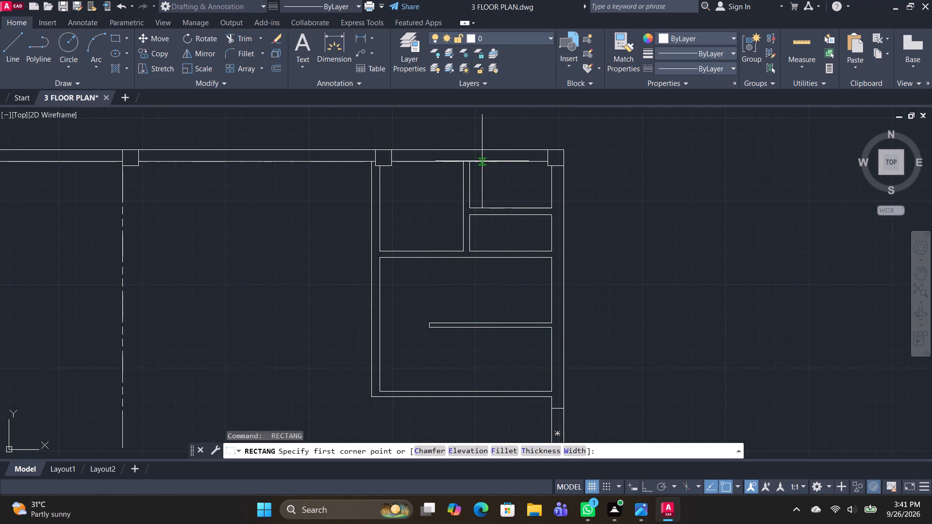
pyautogui.click(482, 161)
pyautogui.click(530, 153)
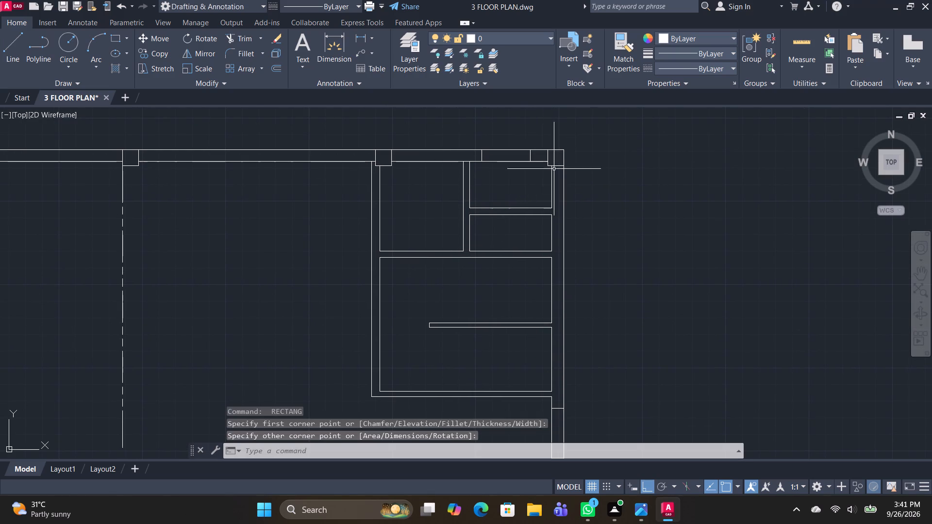
# Draw a window rectangle in the third plan's east wall, at the small room directly south of the northeast corner room.
pyautogui.press('space')
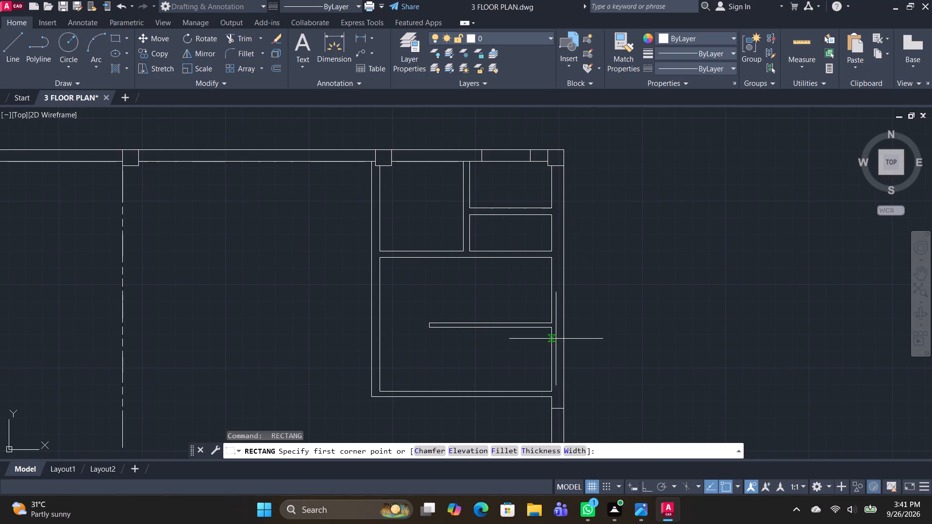
pyautogui.click(550, 242)
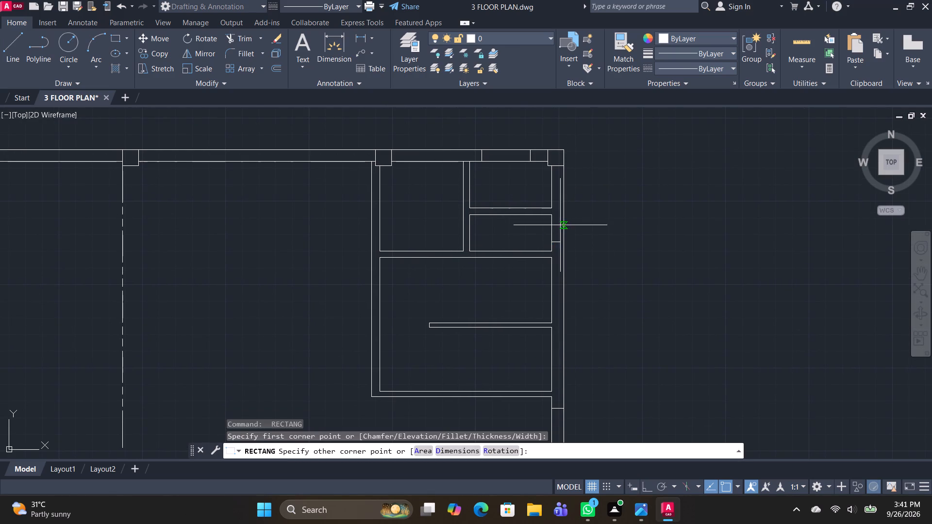
pyautogui.scroll(2, 560, 224)
pyautogui.click(564, 210)
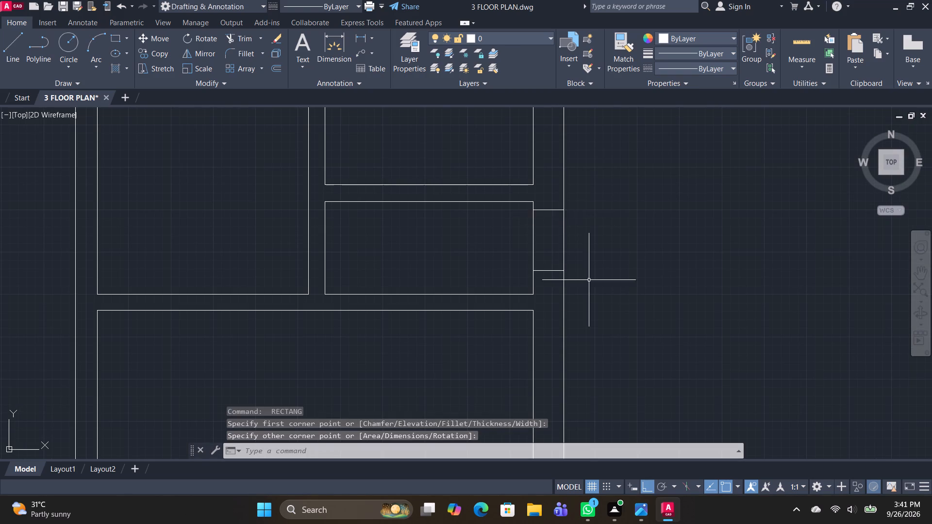
# Draw a vertical centre line between the end midpoints of the east-wall window at the northern of the two southeast rooms.
pyautogui.scroll(-2, 600, 324)
pyautogui.moveTo(609, 339); pyautogui.dragTo(597, 283, button='middle')
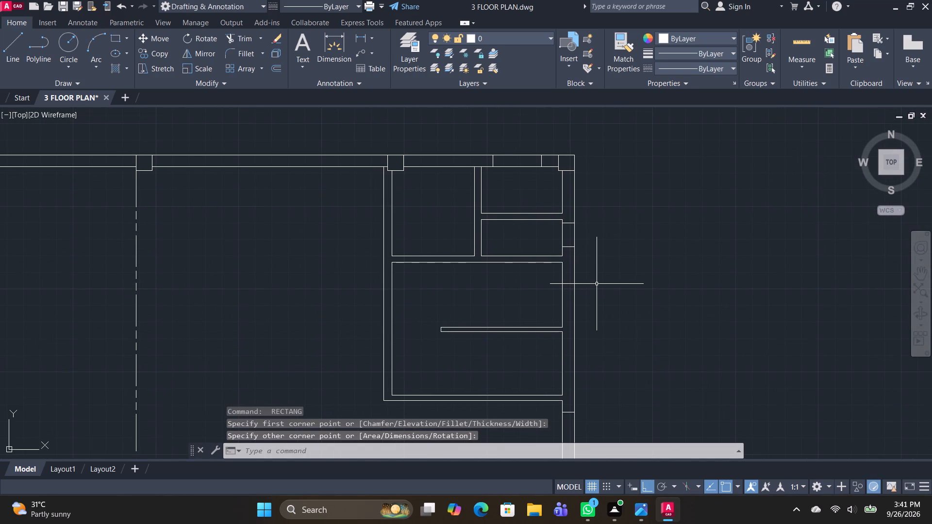
pyautogui.scroll(-2, 596, 286)
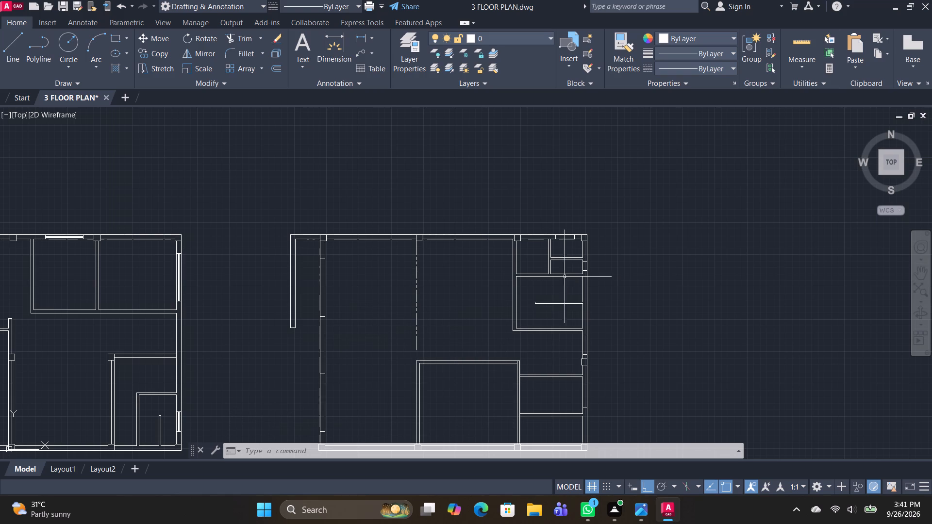
pyautogui.moveTo(588, 323); pyautogui.dragTo(573, 268, button='middle')
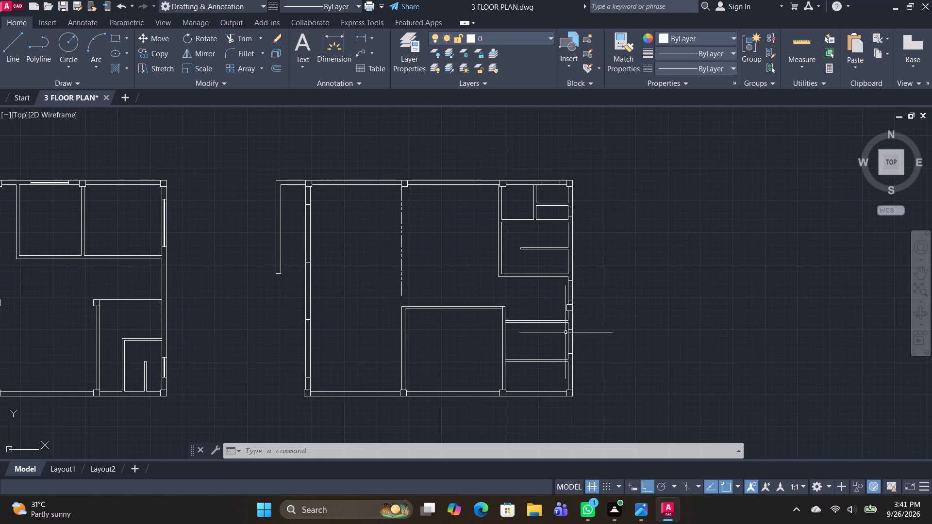
pyautogui.scroll(1, 559, 339)
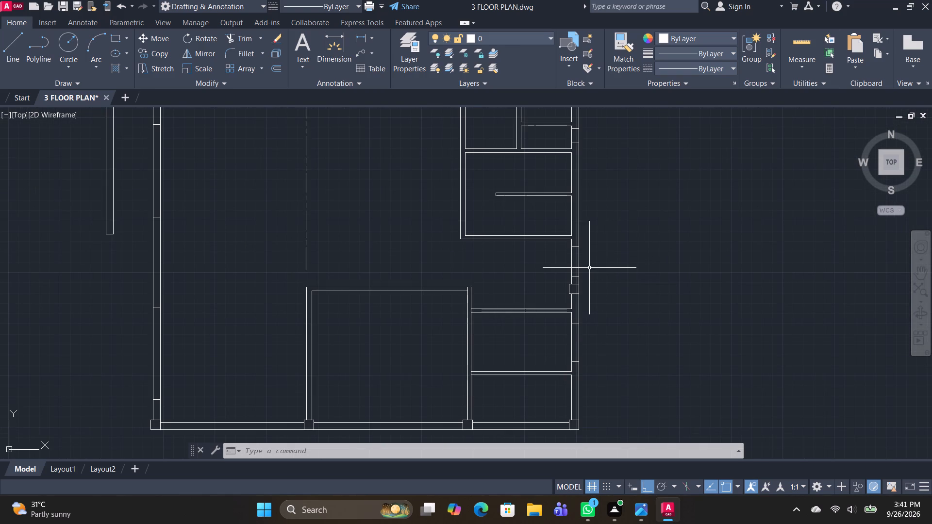
pyautogui.write('L')
pyautogui.press('space')
pyautogui.scroll(1, 554, 321)
pyautogui.scroll(1, 593, 374)
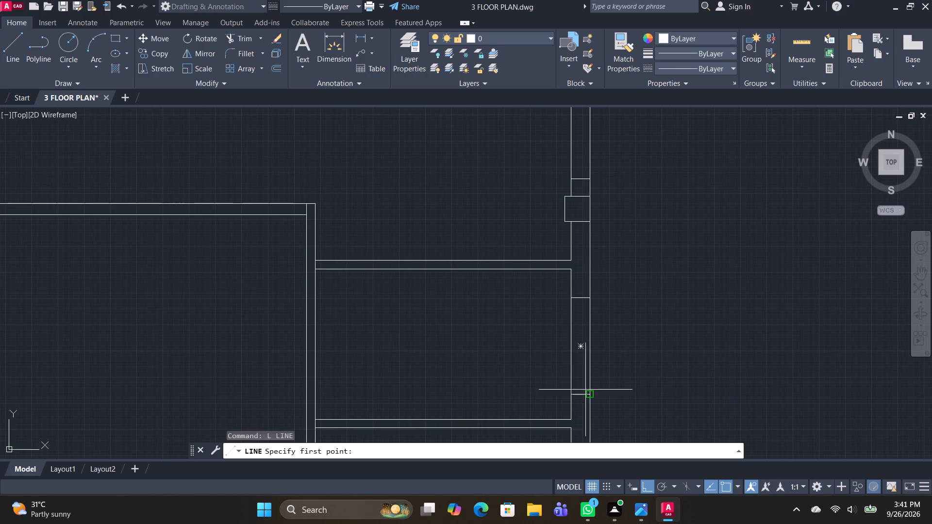
pyautogui.moveTo(582, 393); pyautogui.dragTo(582, 389)
pyautogui.click(578, 297)
pyautogui.press('space')
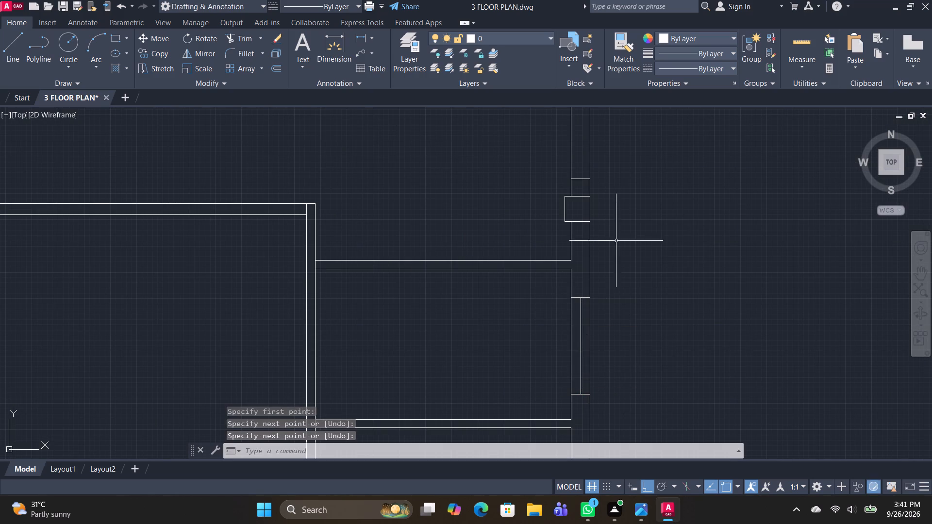
# Draw a vertical centre line through the east-wall window just north of the column.
pyautogui.press('space')
pyautogui.click(582, 180)
pyautogui.moveTo(641, 250); pyautogui.dragTo(646, 385, button='middle')
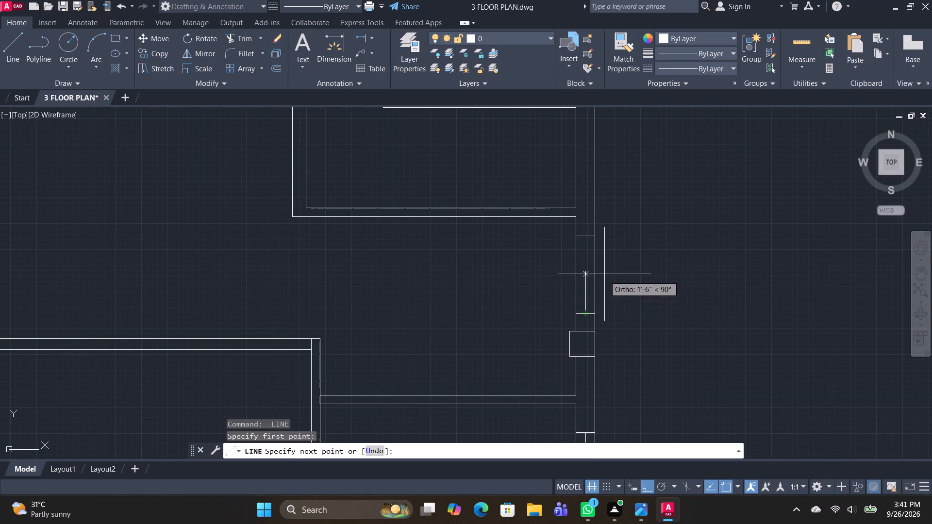
pyautogui.click(586, 237)
pyautogui.press('space')
# Draw a vertical centre line through the east-wall window of the small room south of the northeast corner room.
pyautogui.press('space')
pyautogui.moveTo(631, 253); pyautogui.dragTo(636, 490, button='middle')
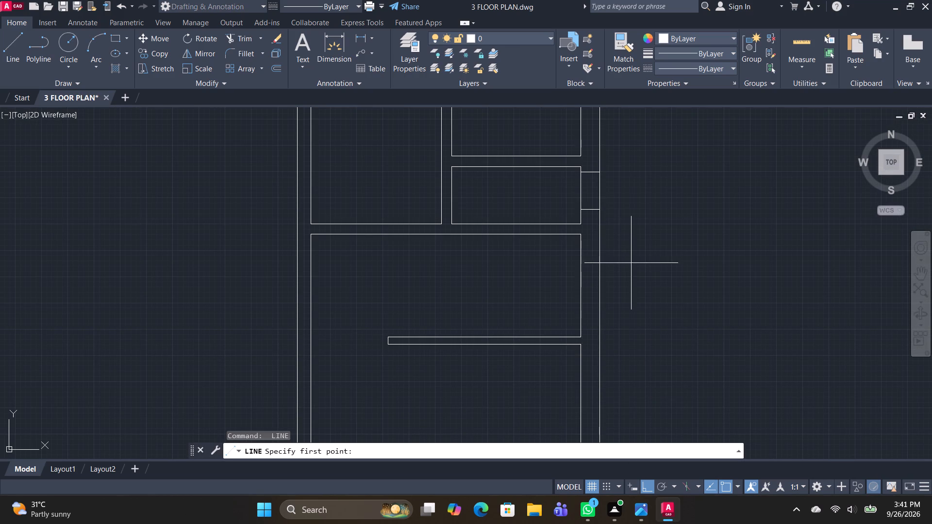
pyautogui.click(588, 212)
pyautogui.click(589, 172)
pyautogui.press('space')
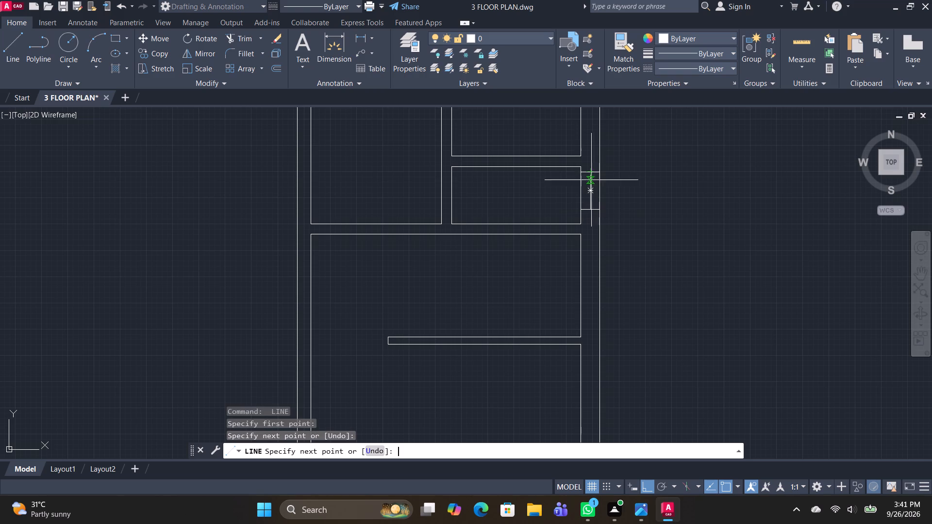
# Draw a horizontal centre line through the north-wall window of the northeast corner room.
pyautogui.moveTo(654, 249); pyautogui.dragTo(654, 448, button='middle')
pyautogui.press('space')
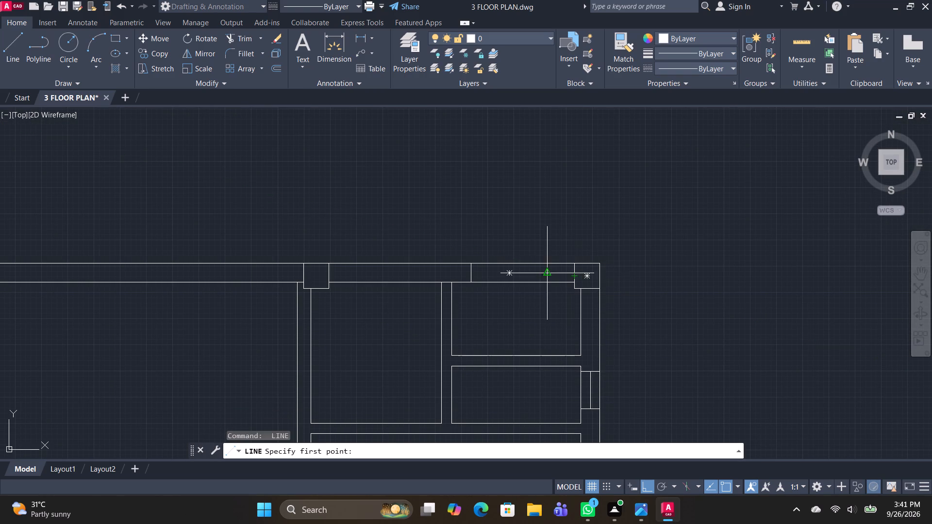
pyautogui.click(547, 273)
pyautogui.click(472, 272)
pyautogui.press('space')
# Draw a vertical centre line through the northern window in the third plan's west wall.
pyautogui.moveTo(467, 329); pyautogui.dragTo(924, 230, button='middle')
pyautogui.scroll(-3, 454, 258)
pyautogui.moveTo(499, 260); pyautogui.dragTo(515, 257, button='middle')
pyautogui.press('space')
pyautogui.scroll(2, 359, 261)
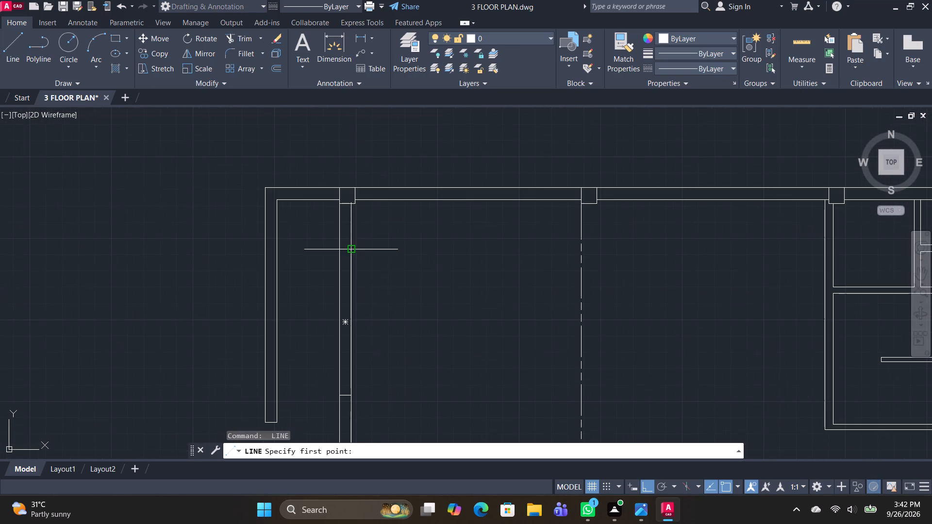
pyautogui.click(346, 247)
pyautogui.moveTo(359, 315); pyautogui.dragTo(428, 176, button='middle')
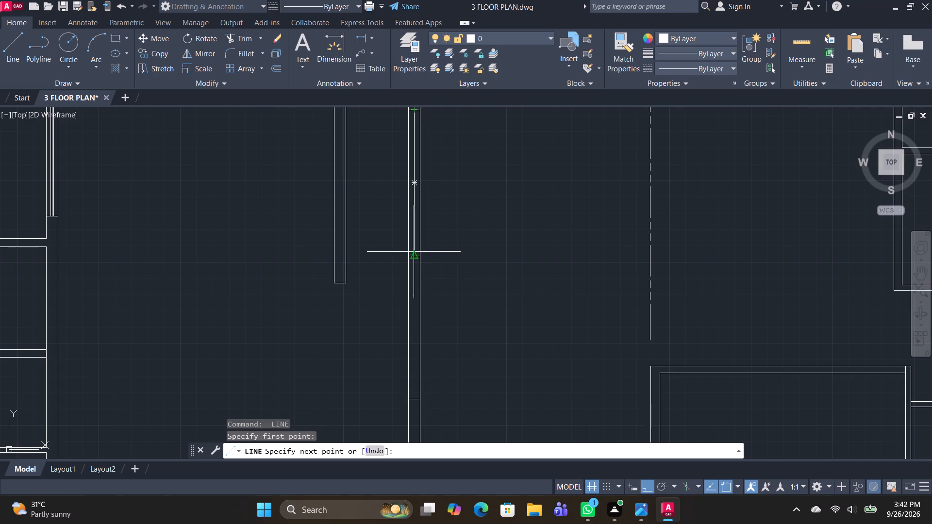
pyautogui.click(414, 253)
pyautogui.press('space')
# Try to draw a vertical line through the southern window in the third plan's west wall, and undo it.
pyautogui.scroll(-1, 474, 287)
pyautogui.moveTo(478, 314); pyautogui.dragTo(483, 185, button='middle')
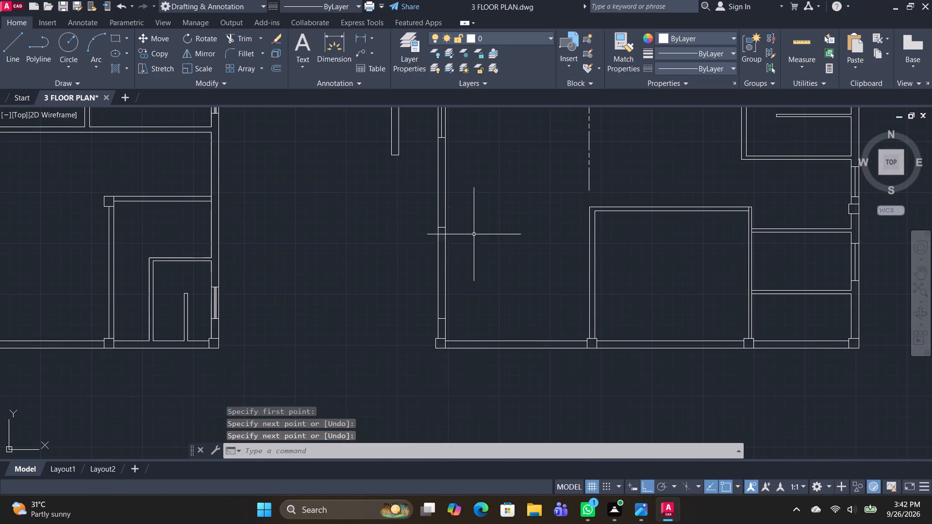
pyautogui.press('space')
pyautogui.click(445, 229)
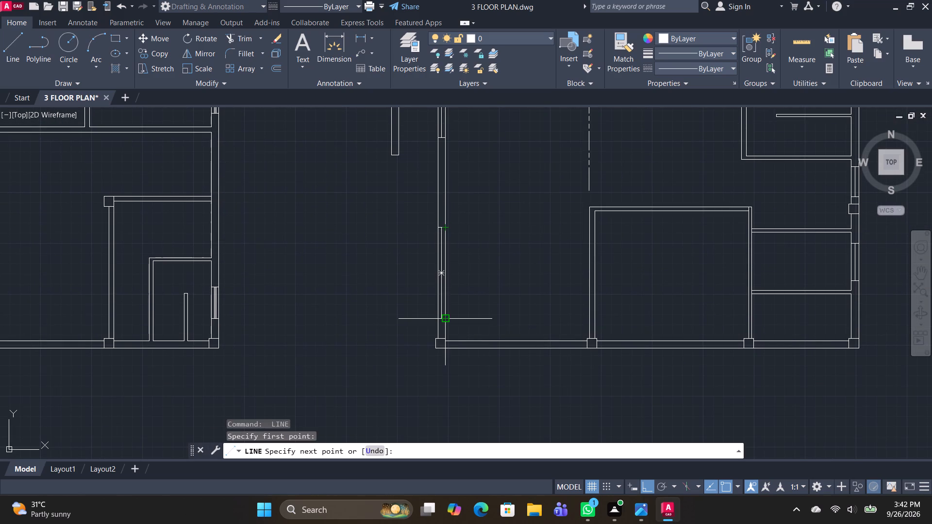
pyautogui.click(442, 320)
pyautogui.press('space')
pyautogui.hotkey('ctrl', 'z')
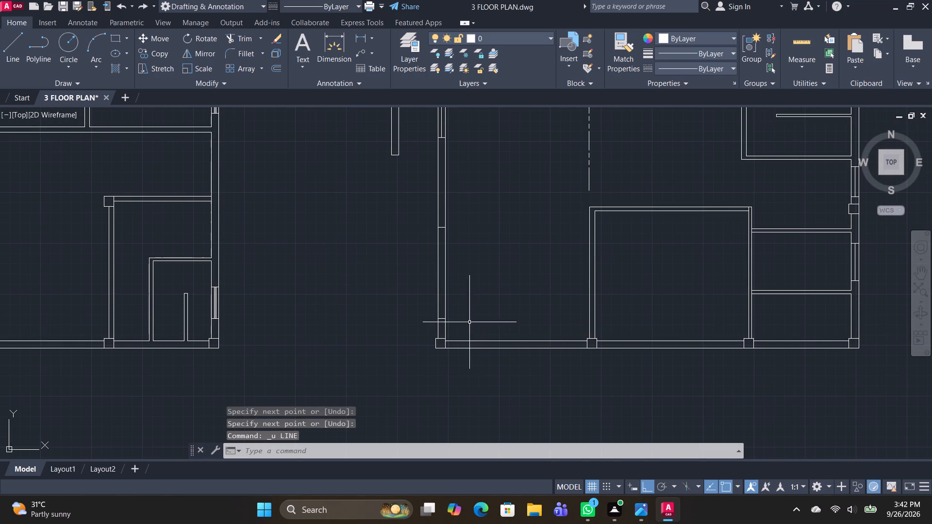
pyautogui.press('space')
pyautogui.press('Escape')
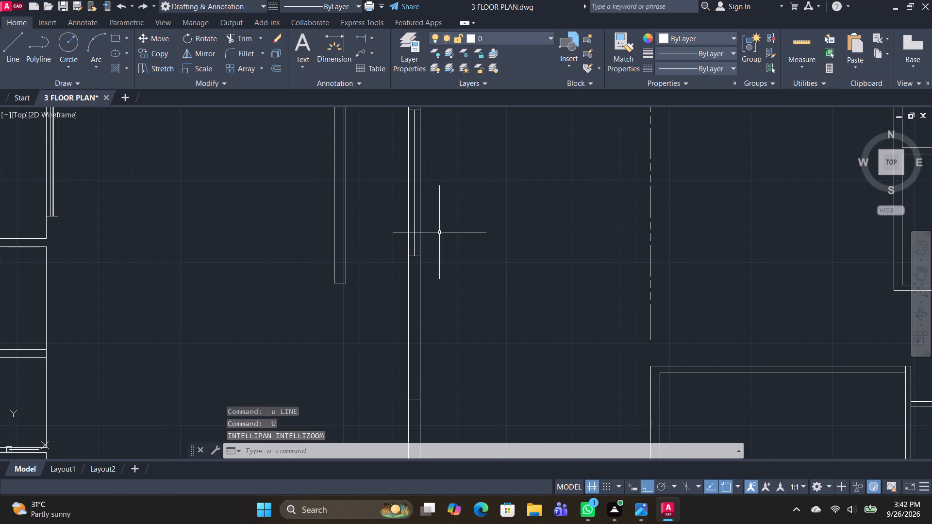
# Draw a vertical centre line through the southern window in the third plan's west wall.
pyautogui.write('L')
pyautogui.press('space')
pyautogui.scroll(2, 443, 268)
pyautogui.moveTo(390, 279); pyautogui.dragTo(452, 98, button='middle')
pyautogui.scroll(-3, 491, 192)
pyautogui.moveTo(505, 309); pyautogui.dragTo(486, 226, button='middle')
pyautogui.scroll(1, 452, 204)
pyautogui.click(460, 175)
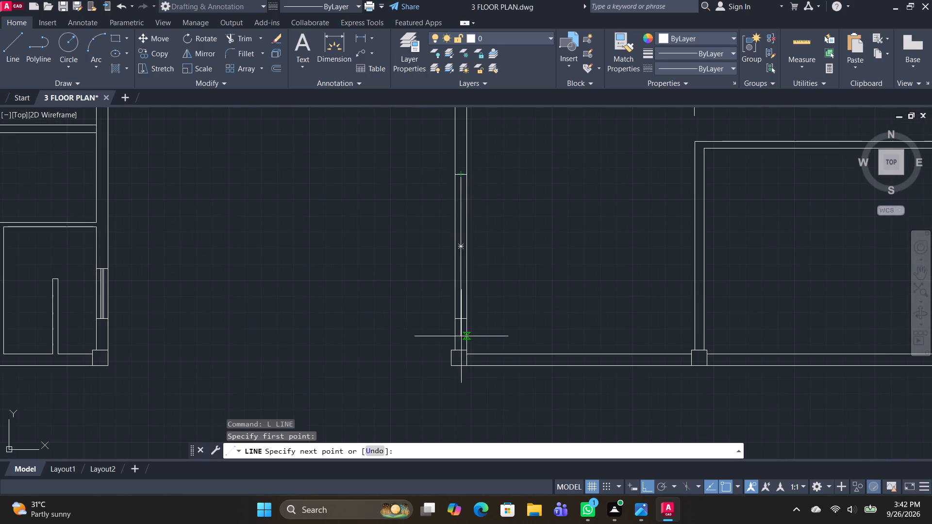
pyautogui.click(460, 317)
pyautogui.press('space')
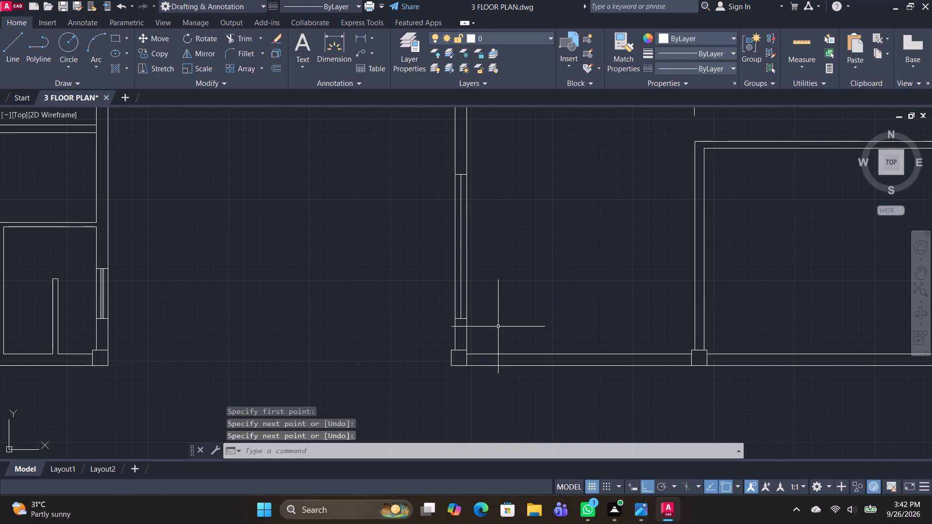
# Offset the southern west-wall window's centre line to both sides, picking the spacing from the second plan's southern east-wall window.
pyautogui.write('O')
pyautogui.press('space')
pyautogui.scroll(3, 106, 319)
pyautogui.scroll(3, 50, 336)
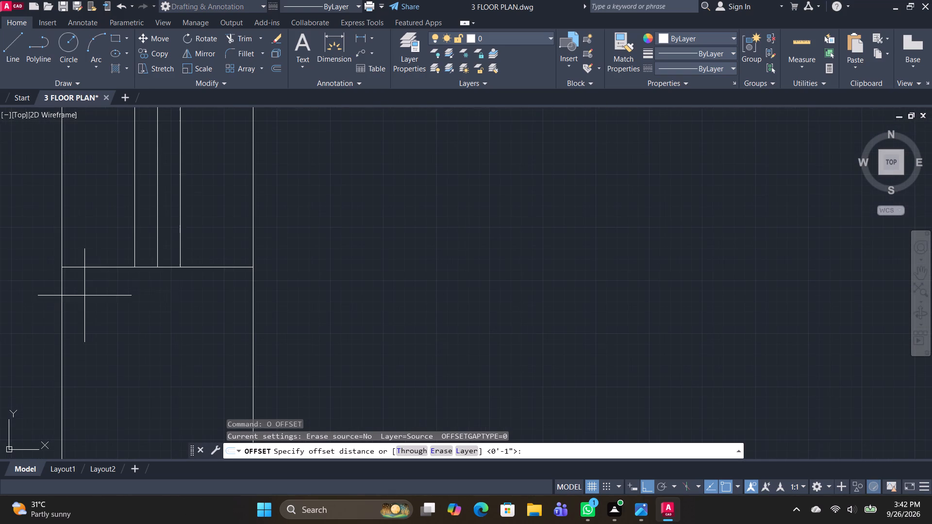
pyautogui.click(158, 266)
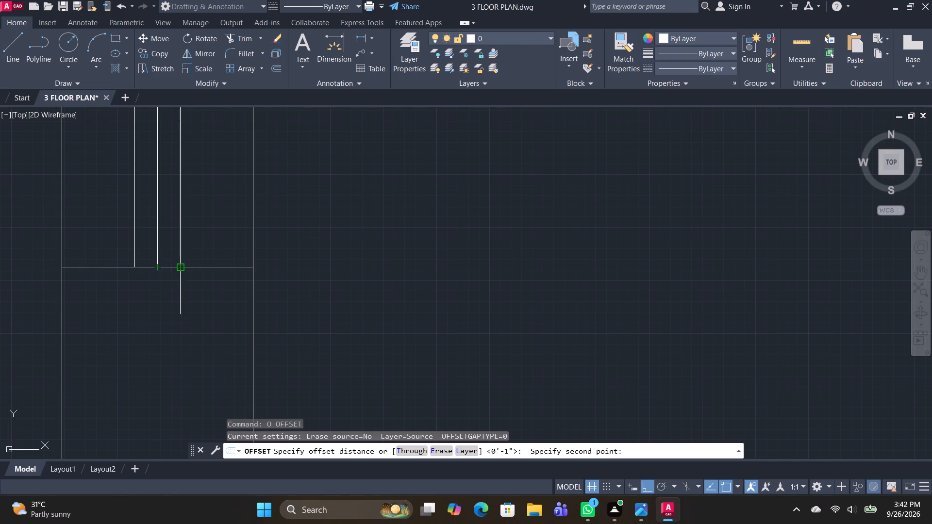
pyautogui.click(179, 264)
pyautogui.scroll(-2, 433, 267)
pyautogui.scroll(-4, 544, 238)
pyautogui.moveTo(636, 276); pyautogui.dragTo(320, 335, button='middle')
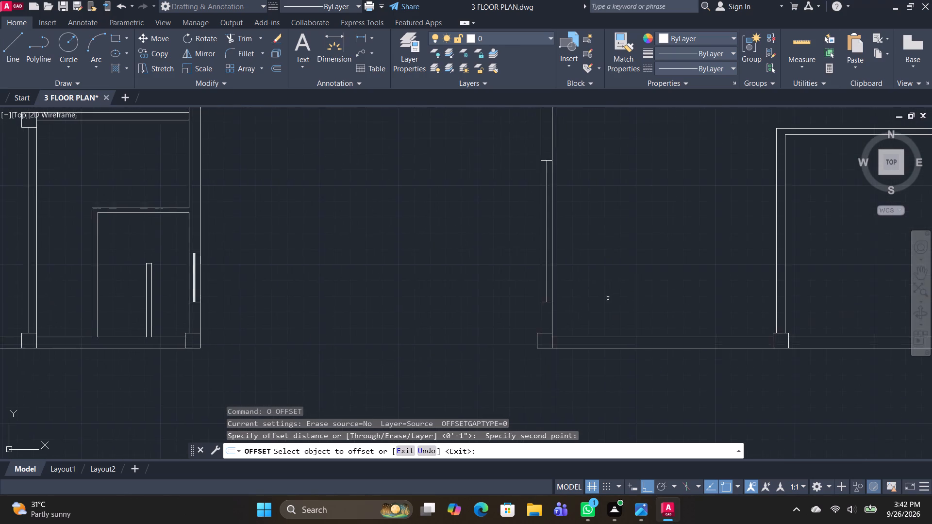
pyautogui.scroll(3, 557, 286)
pyautogui.click(524, 288)
pyautogui.click(539, 286)
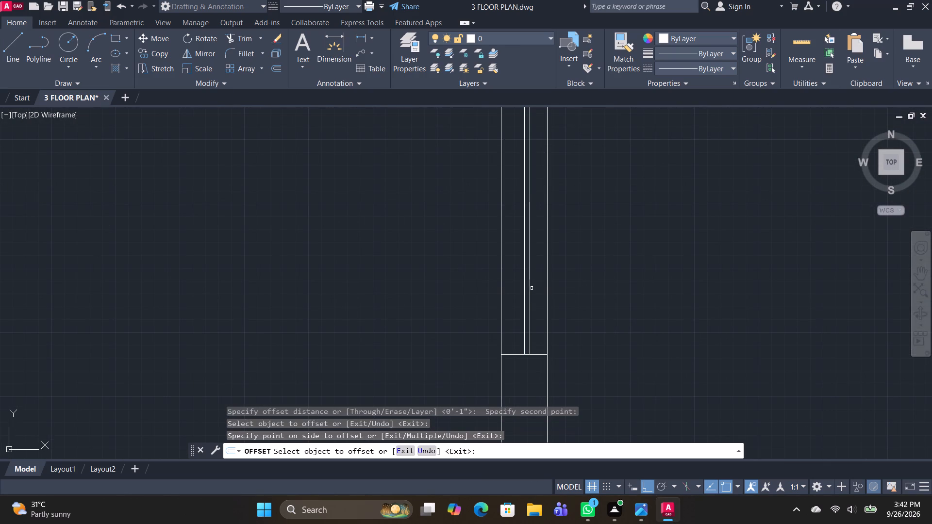
pyautogui.click(525, 288)
pyautogui.click(509, 288)
pyautogui.scroll(-3, 549, 283)
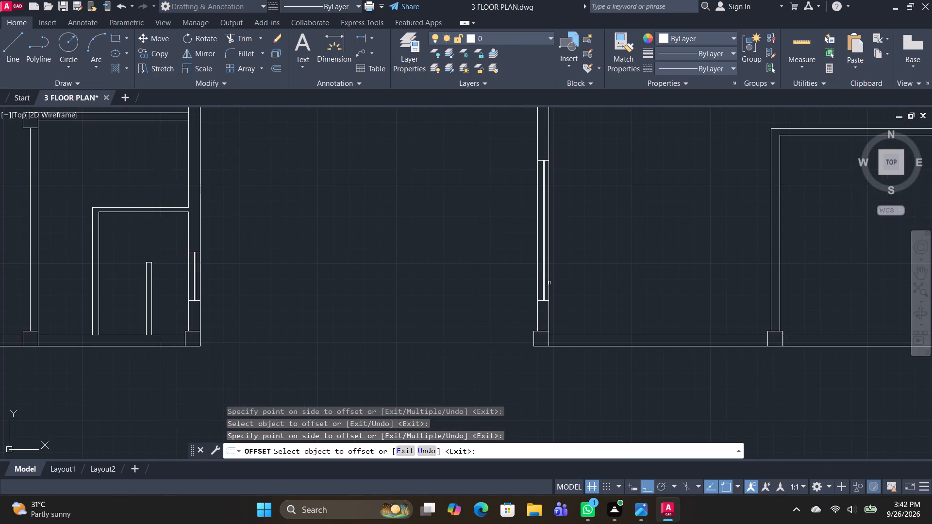
# Offset the centre line of the northern window in the third plan's west wall to both sides at the same spacing.
pyautogui.moveTo(570, 223); pyautogui.dragTo(578, 498, button='middle')
pyautogui.scroll(2, 557, 253)
pyautogui.click(539, 262)
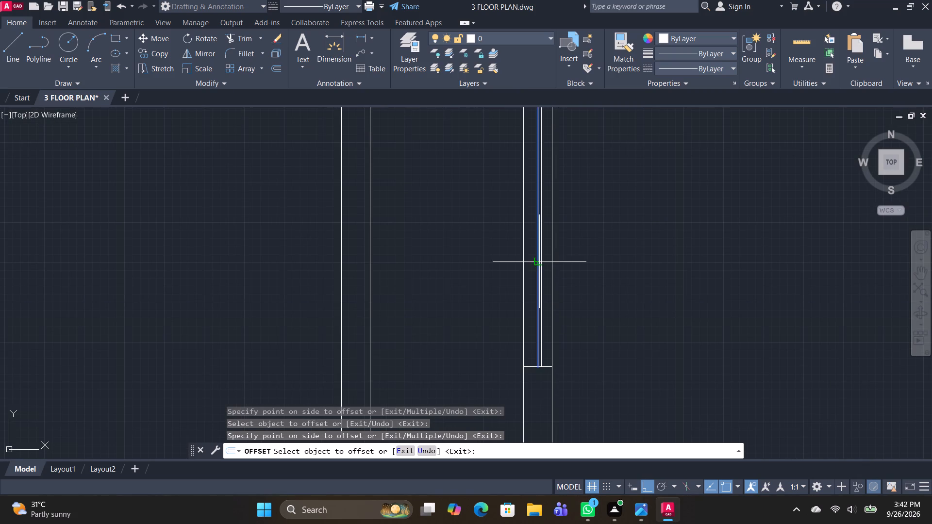
pyautogui.click(545, 262)
pyautogui.click(537, 263)
pyautogui.click(525, 266)
pyautogui.scroll(-3, 596, 270)
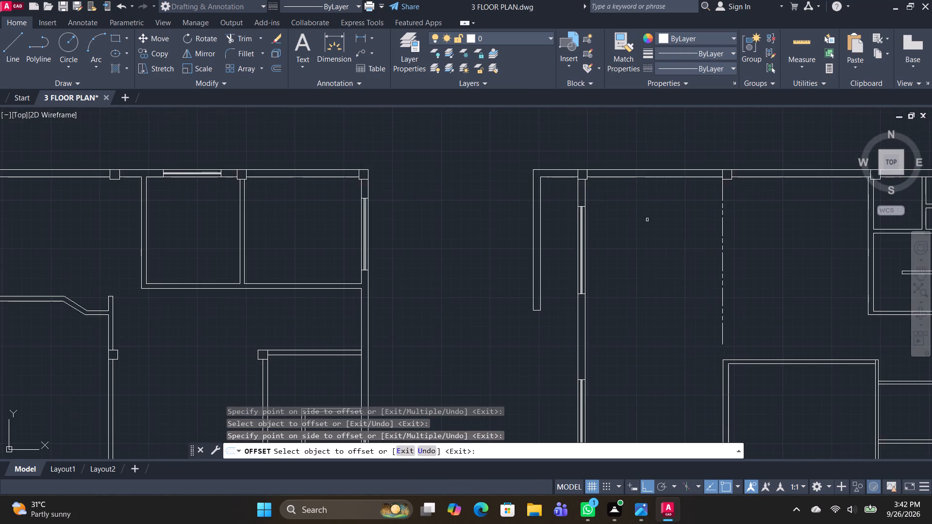
# Offset the centre line of the north-wall window in the third plan's northeast corner room to both sides.
pyautogui.moveTo(667, 209); pyautogui.dragTo(263, 201, button='middle')
pyautogui.scroll(2, 498, 170)
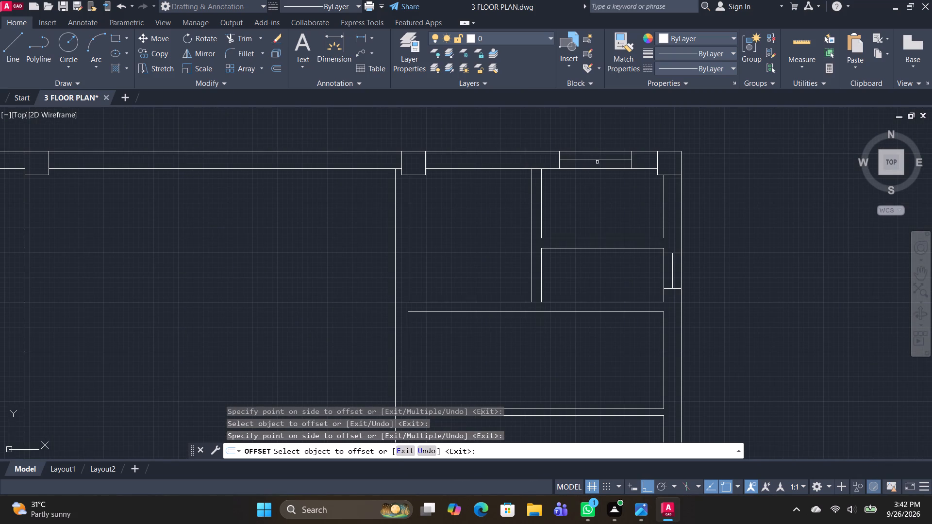
pyautogui.click(597, 161)
pyautogui.click(597, 152)
pyautogui.scroll(4, 597, 162)
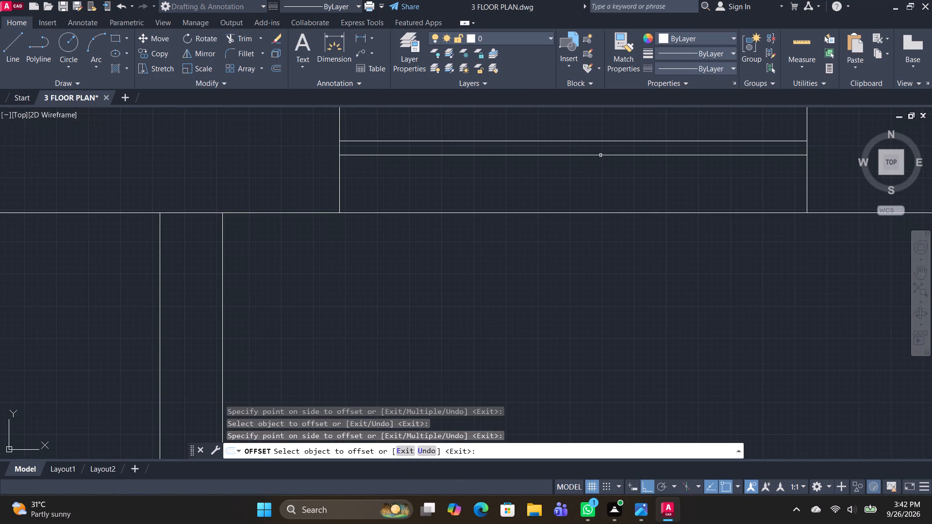
pyautogui.click(600, 155)
pyautogui.click(601, 183)
pyautogui.scroll(-4, 604, 185)
# Offset the centre line of the east-wall window in the small room south of the northeast corner room to both sides.
pyautogui.moveTo(644, 297); pyautogui.dragTo(500, 247, button='middle')
pyautogui.scroll(3, 542, 231)
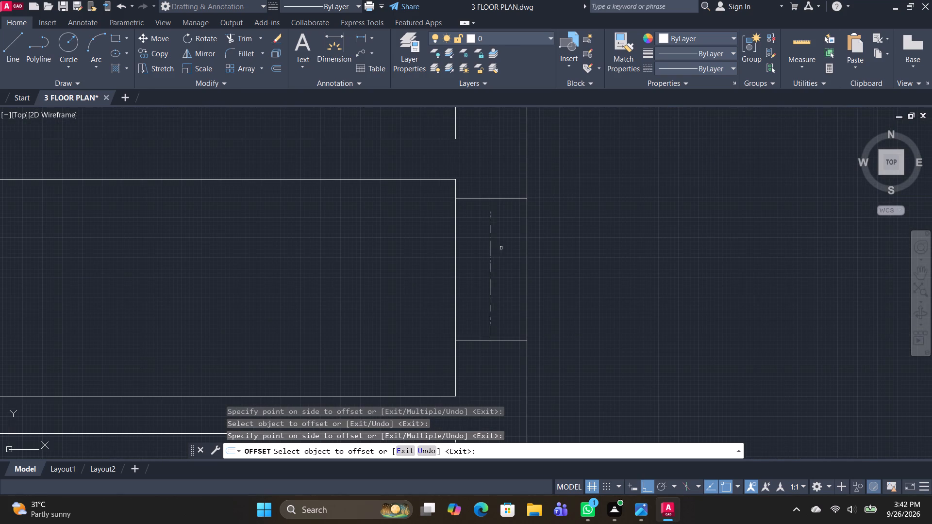
pyautogui.click(492, 254)
pyautogui.click(495, 254)
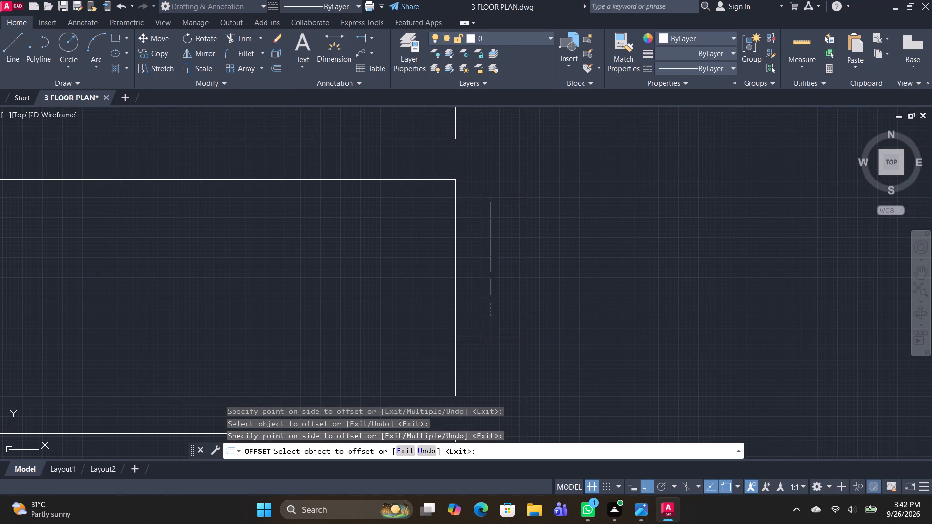
pyautogui.click(492, 259)
pyautogui.click(499, 259)
pyautogui.scroll(-3, 509, 267)
# Offset the centre line of the east-wall window just north of the intermediate column to both sides.
pyautogui.moveTo(531, 386); pyautogui.dragTo(418, 100, button='middle')
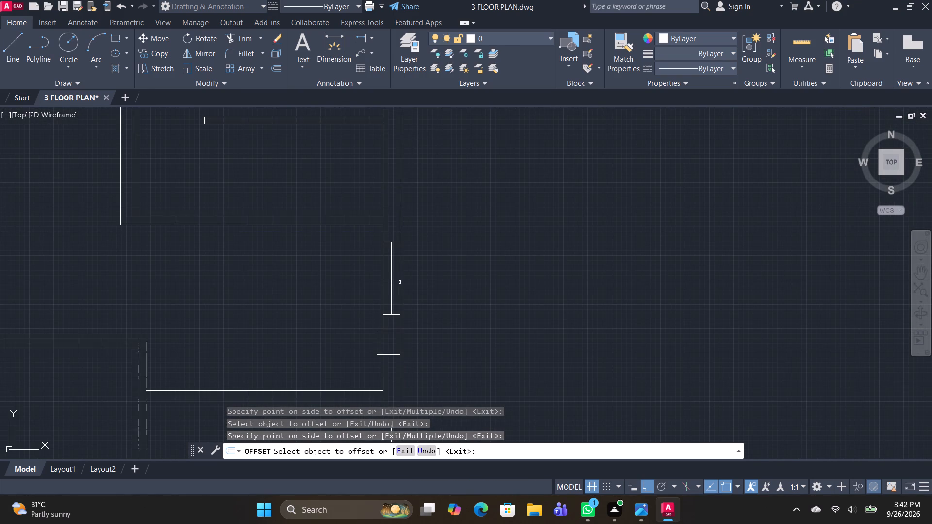
pyautogui.click(391, 280)
pyautogui.click(399, 281)
pyautogui.click(391, 285)
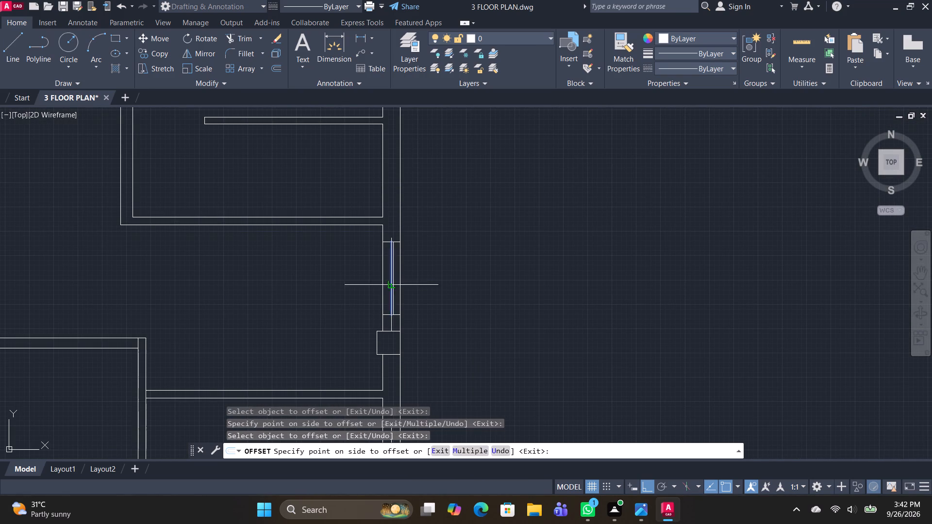
pyautogui.click(376, 280)
# Offset the centre line of the third plan's southernmost east-wall window to both sides and finish offsetting.
pyautogui.scroll(-3, 421, 316)
pyautogui.moveTo(433, 322); pyautogui.dragTo(406, 139, button='middle')
pyautogui.scroll(3, 394, 176)
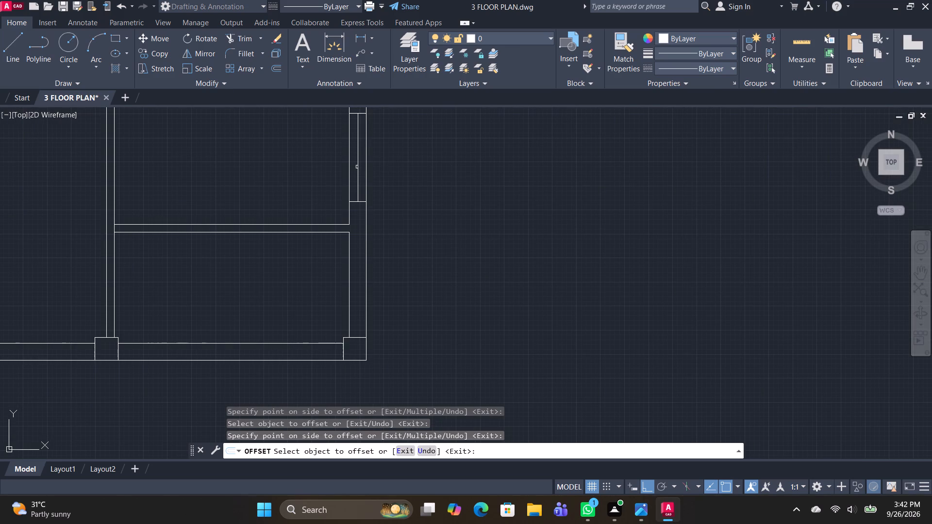
pyautogui.click(357, 167)
pyautogui.click(362, 167)
pyautogui.click(357, 170)
pyautogui.click(346, 170)
pyautogui.scroll(-1, 359, 319)
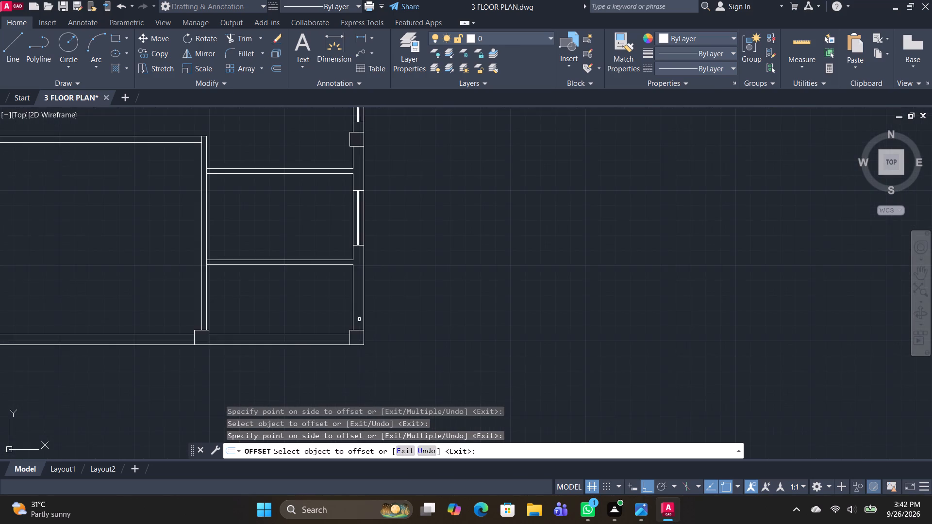
pyautogui.scroll(-3, 349, 352)
pyautogui.moveTo(273, 345); pyautogui.dragTo(424, 293, button='middle')
pyautogui.press('Escape')
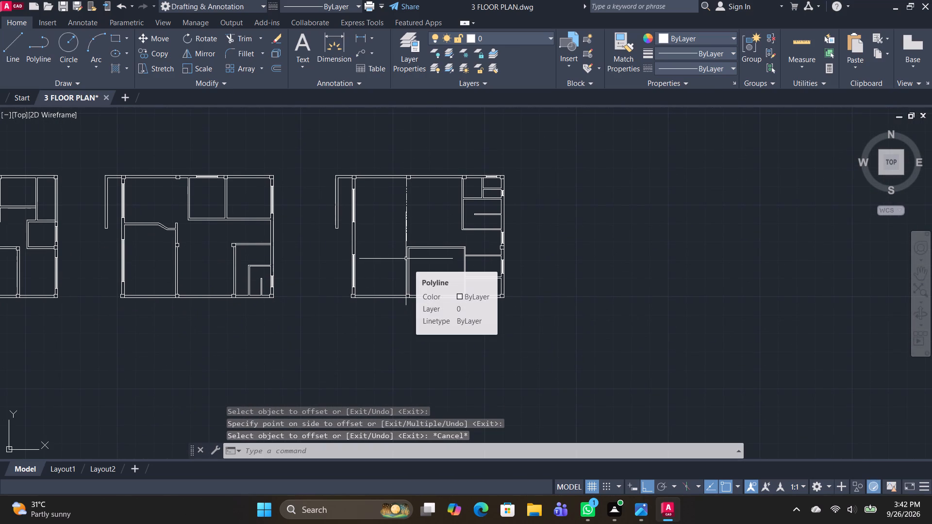
# Save the floor plan drawing.
pyautogui.moveTo(130, 365); pyautogui.dragTo(294, 342, button='middle')
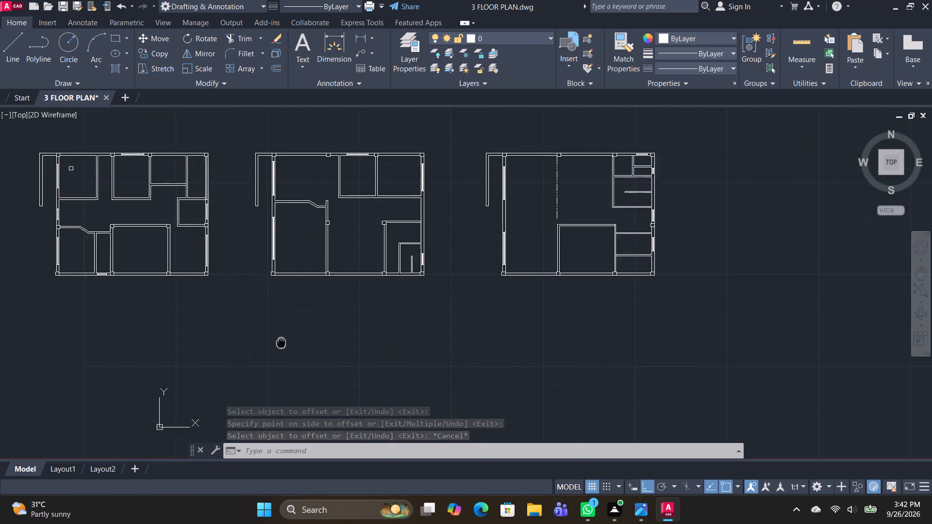
pyautogui.moveTo(294, 342); pyautogui.dragTo(392, 364, button='middle')
pyautogui.scroll(2, 204, 289)
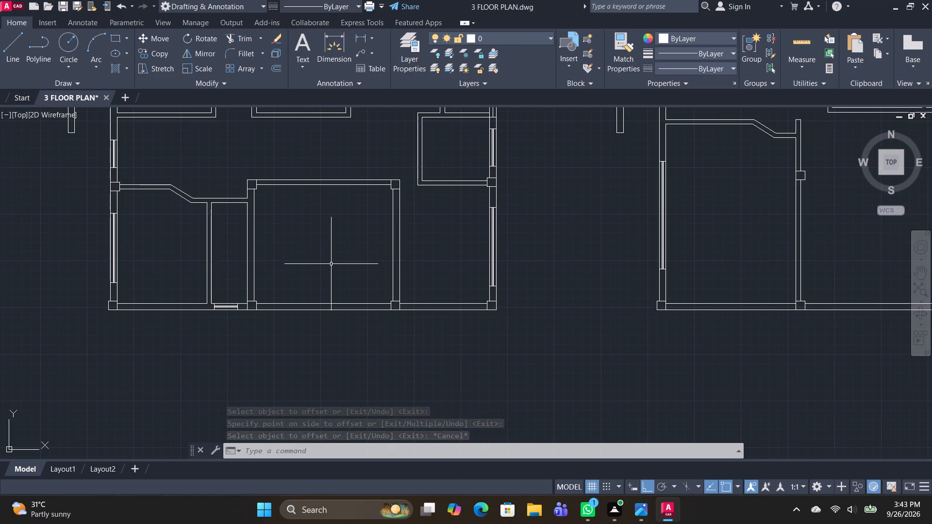
pyautogui.hotkey('ctrl', 's')
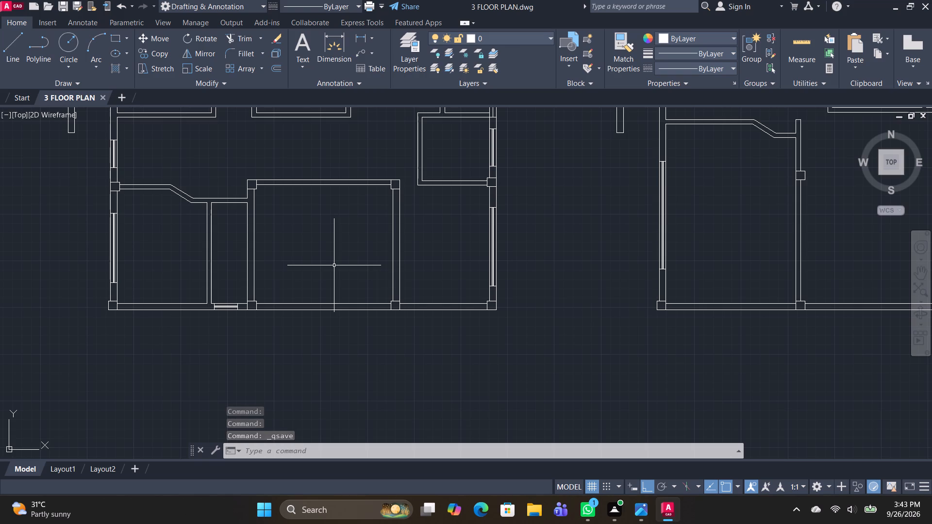
# Join the inner wall lines on all four sides of the first plan's central southern room.
pyautogui.click(309, 186)
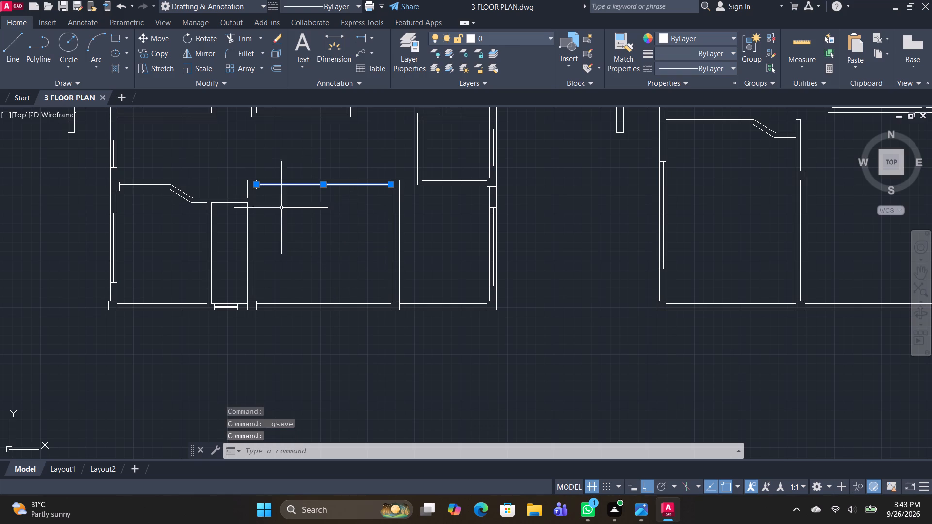
pyautogui.click(253, 206)
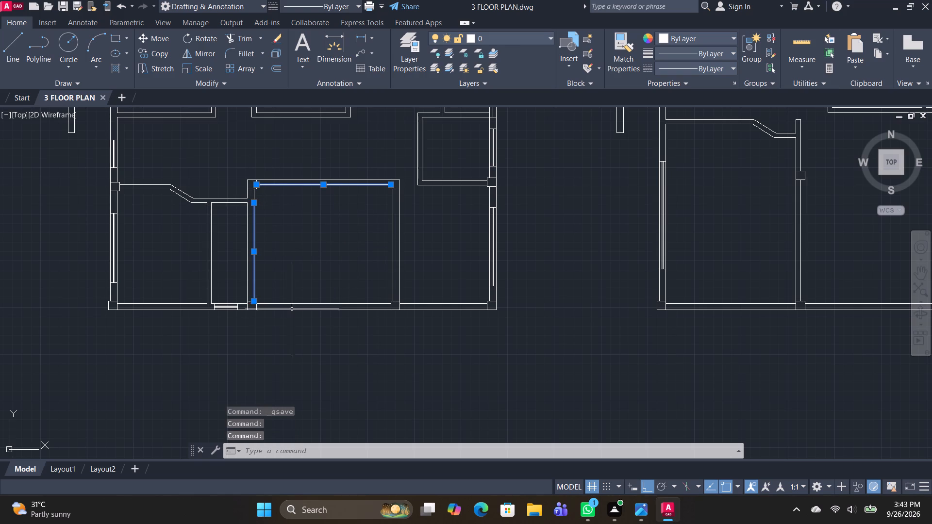
pyautogui.click(305, 302)
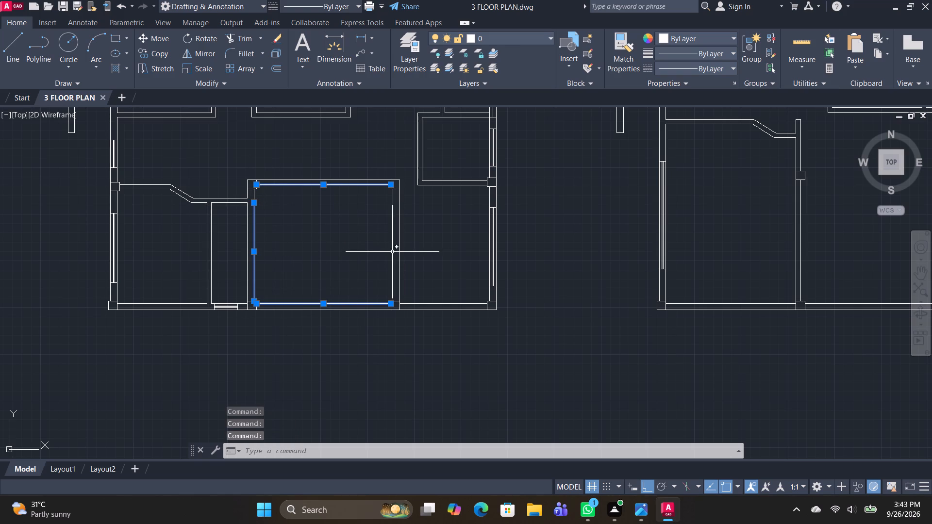
pyautogui.click(394, 252)
pyautogui.scroll(2, 243, 192)
pyautogui.click(271, 199)
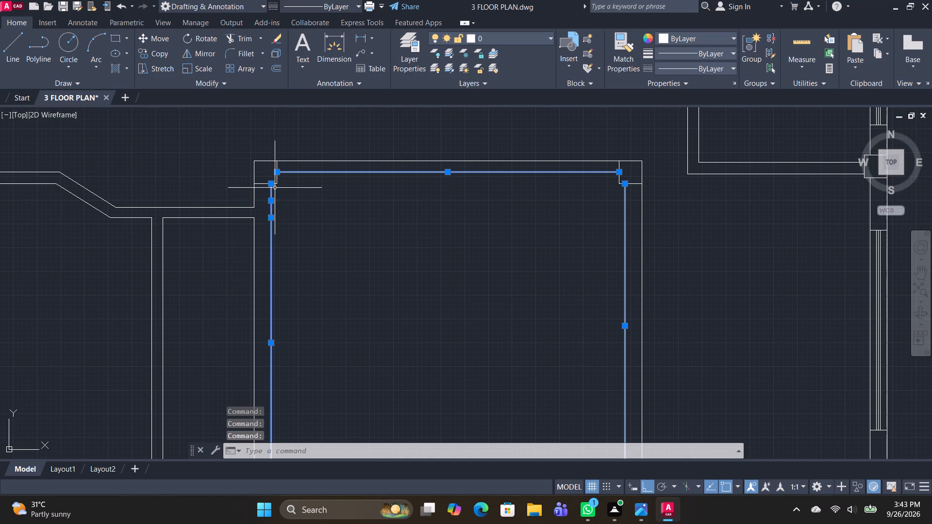
pyautogui.scroll(4, 277, 176)
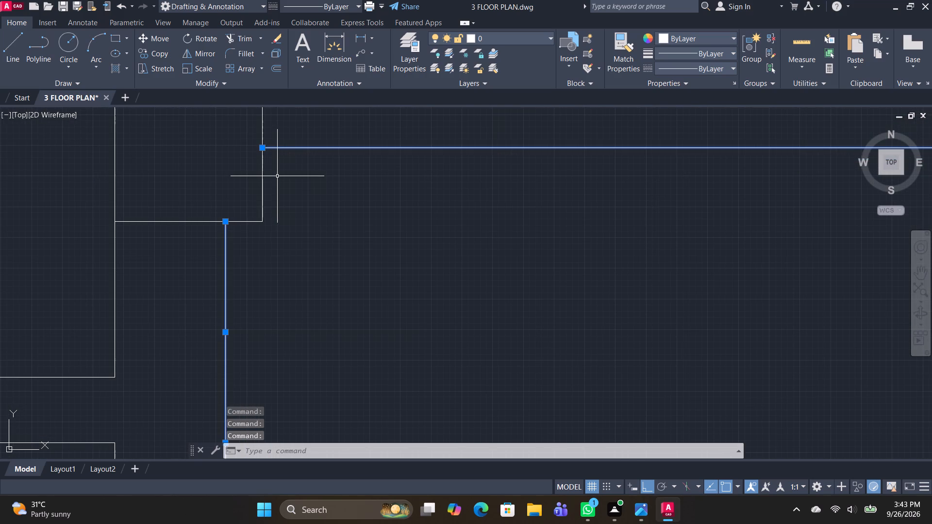
pyautogui.write('J')
pyautogui.press('space')
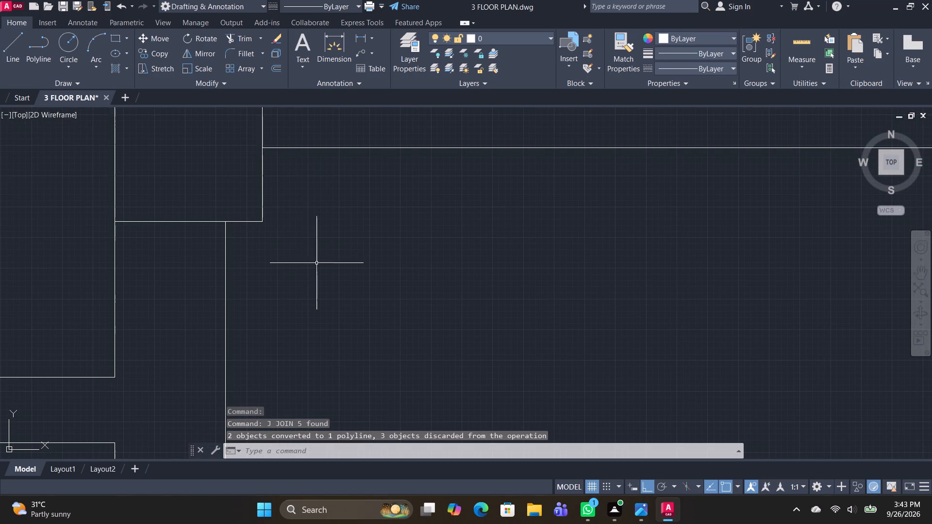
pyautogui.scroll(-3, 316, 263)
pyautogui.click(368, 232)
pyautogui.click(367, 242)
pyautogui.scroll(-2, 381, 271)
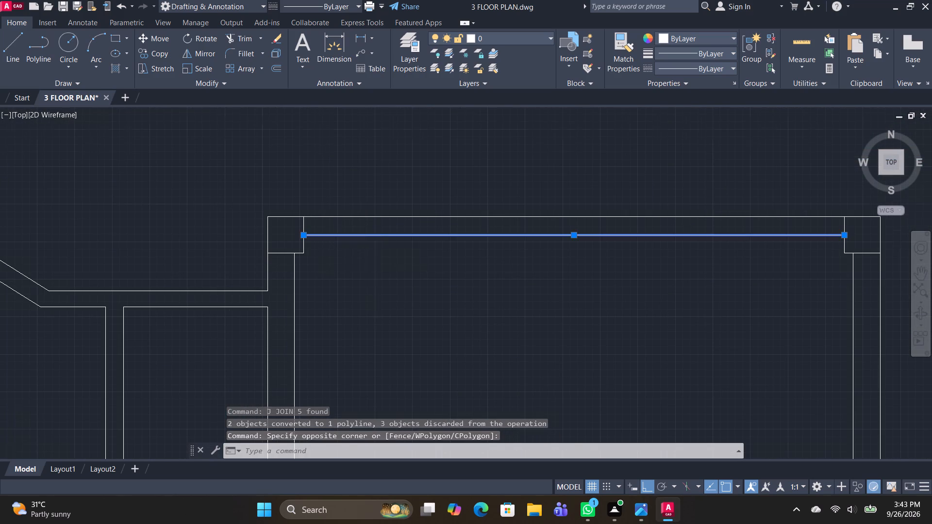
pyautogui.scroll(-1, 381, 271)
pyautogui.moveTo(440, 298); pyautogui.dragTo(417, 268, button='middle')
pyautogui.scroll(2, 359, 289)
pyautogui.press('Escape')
# Draw vertical and horizontal lines across the room's northwest column, extending the inner west and north wall faces until they meet.
pyautogui.write('L')
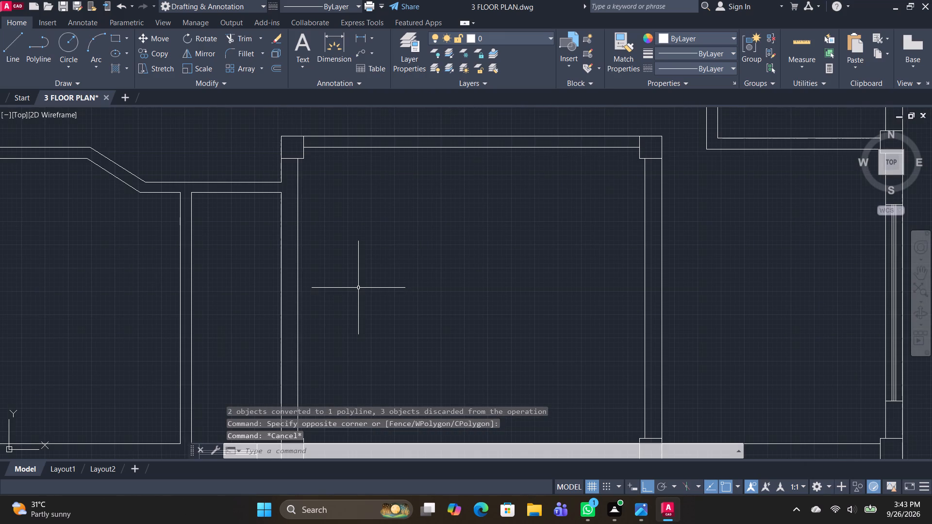
pyautogui.press('space')
pyautogui.scroll(1, 292, 181)
pyautogui.click(300, 145)
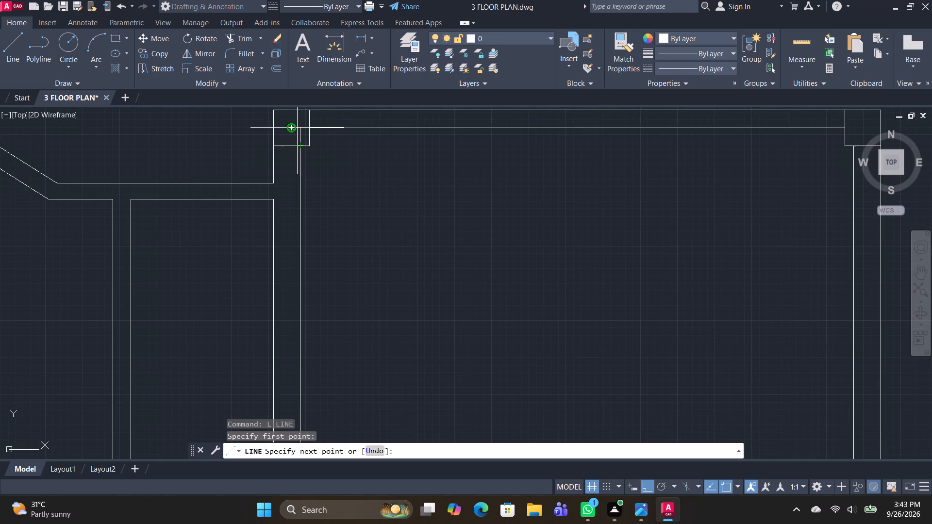
pyautogui.click(298, 126)
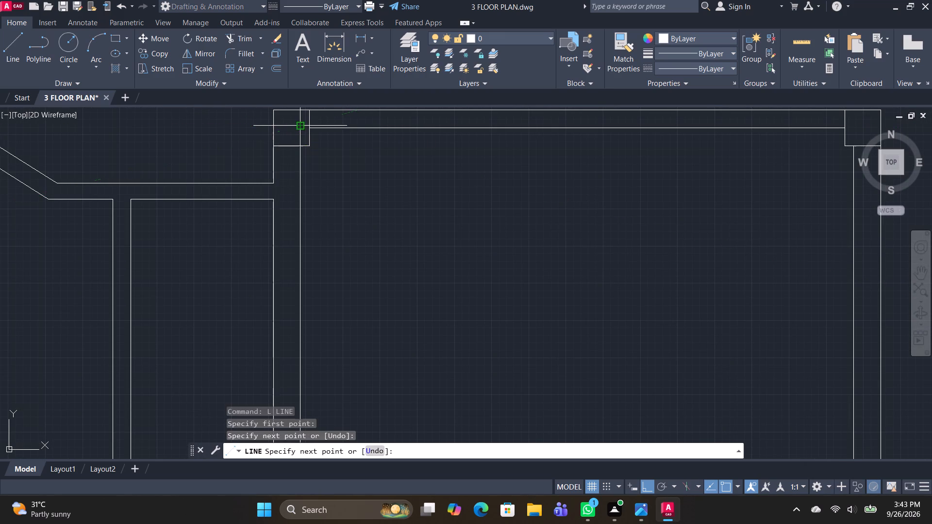
pyautogui.scroll(3, 332, 125)
pyautogui.press('space')
pyautogui.press('space')
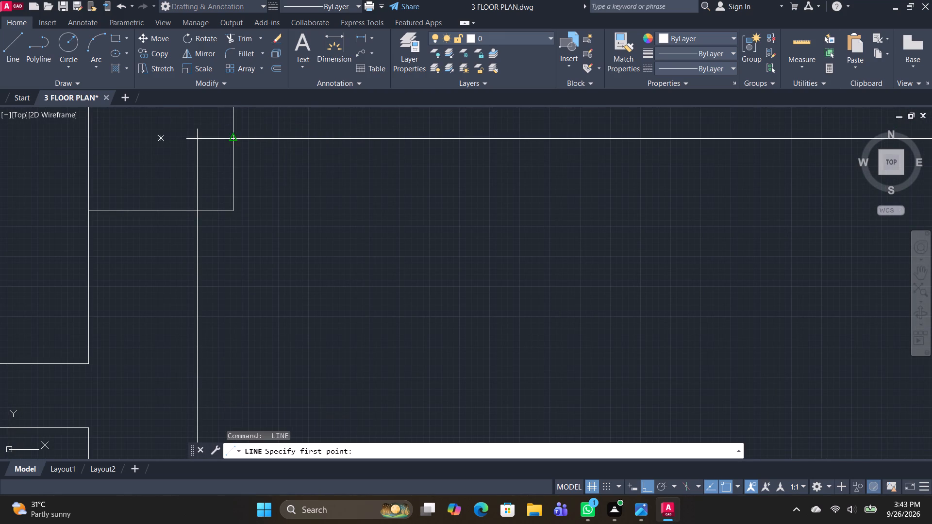
pyautogui.moveTo(234, 139); pyautogui.dragTo(229, 139)
pyautogui.click(197, 141)
pyautogui.press('space')
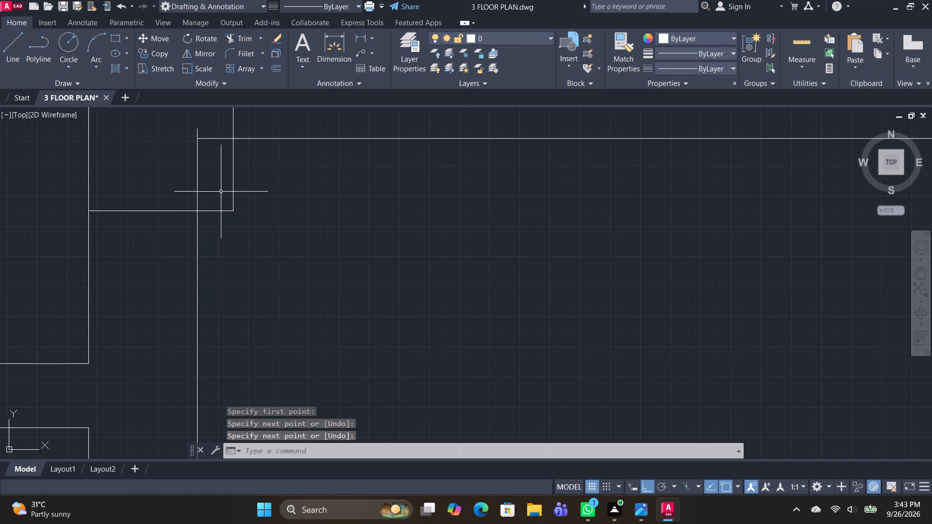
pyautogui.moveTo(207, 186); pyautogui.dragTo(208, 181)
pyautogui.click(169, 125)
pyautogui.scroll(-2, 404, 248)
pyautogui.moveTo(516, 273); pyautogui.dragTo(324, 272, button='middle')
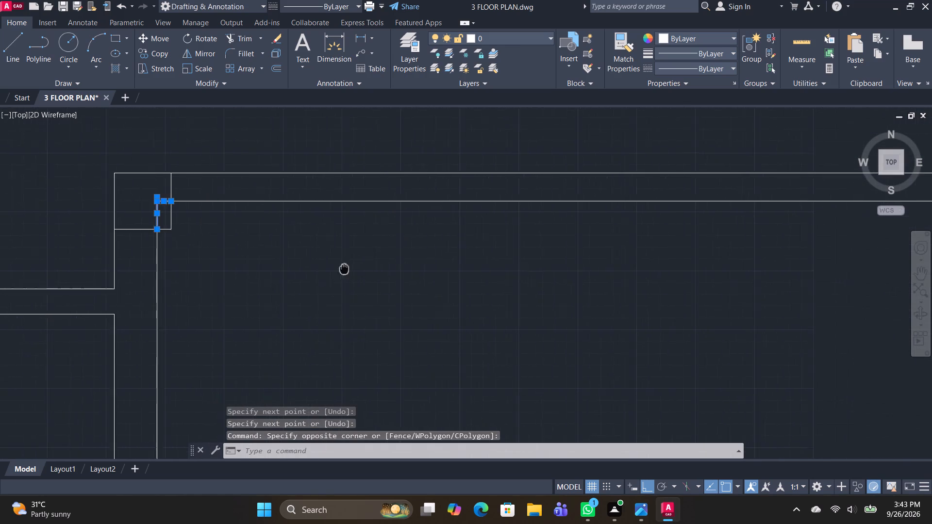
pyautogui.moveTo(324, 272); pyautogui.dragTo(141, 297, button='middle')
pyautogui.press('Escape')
# Draw horizontal and vertical lines across the room's northeast column, extending the inner north and east wall faces until they cross.
pyautogui.write('L')
pyautogui.press('space')
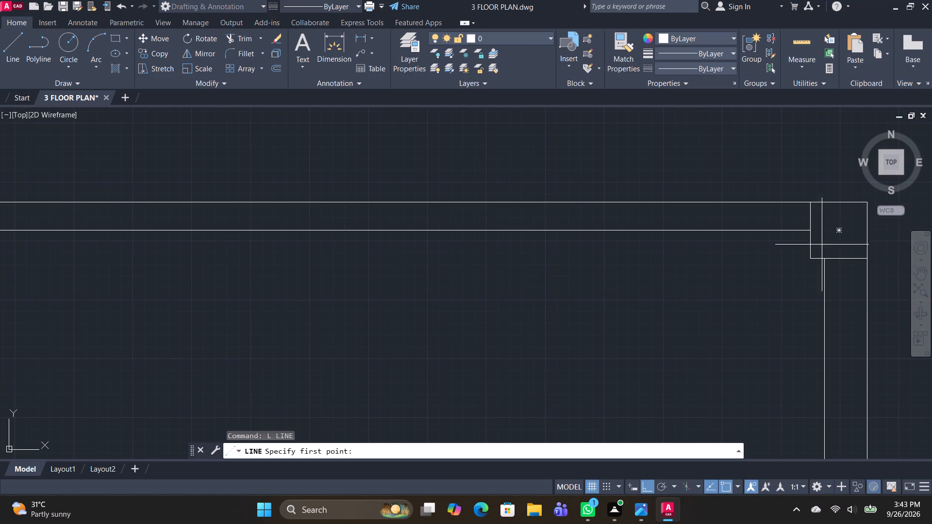
pyautogui.click(809, 230)
pyautogui.click(834, 230)
pyautogui.press('space')
pyautogui.press('space')
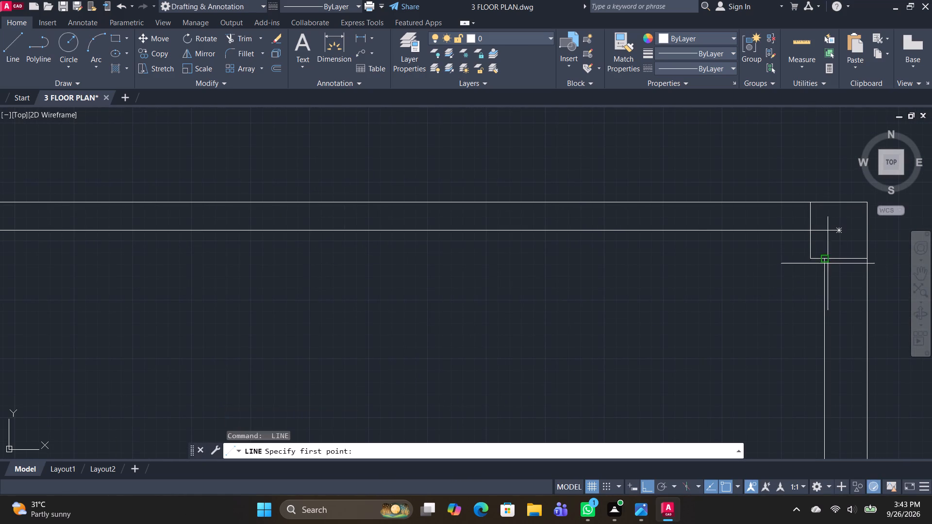
pyautogui.click(824, 255)
pyautogui.click(825, 229)
pyautogui.press('space')
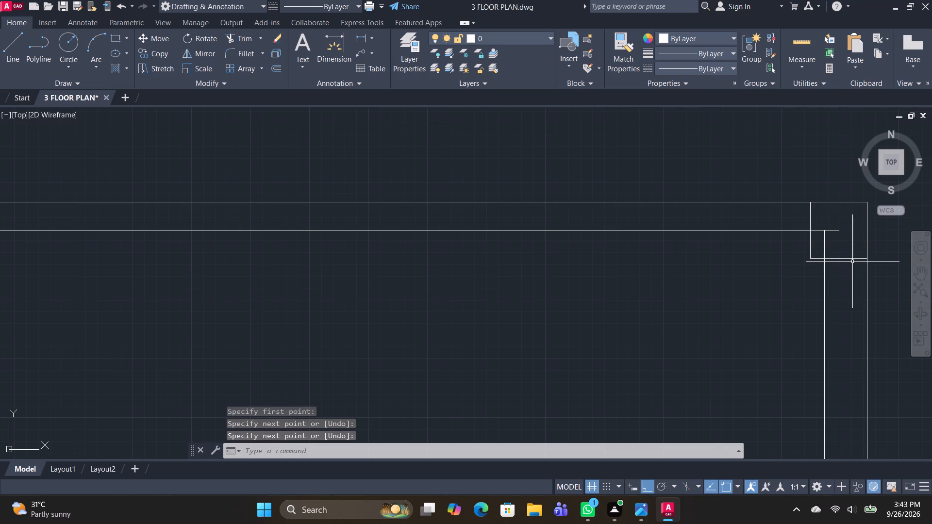
# Trim the overshooting line ends inside the room's northeast and northwest columns to form clean inner corners.
pyautogui.write('TR')
pyautogui.press('space')
pyautogui.moveTo(838, 232); pyautogui.dragTo(832, 223)
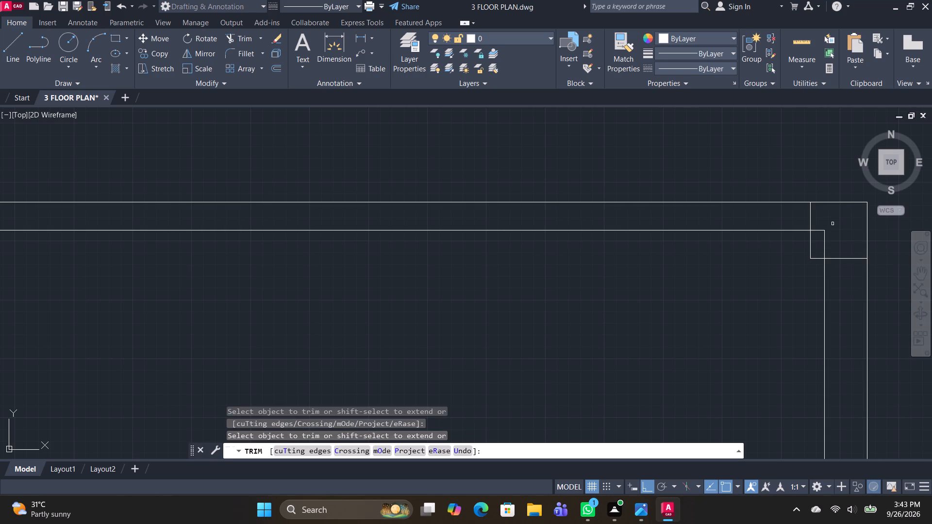
pyautogui.moveTo(832, 223); pyautogui.dragTo(831, 220)
pyautogui.scroll(-3, 350, 275)
pyautogui.moveTo(312, 305); pyautogui.dragTo(430, 287, button='middle')
pyautogui.scroll(3, 388, 261)
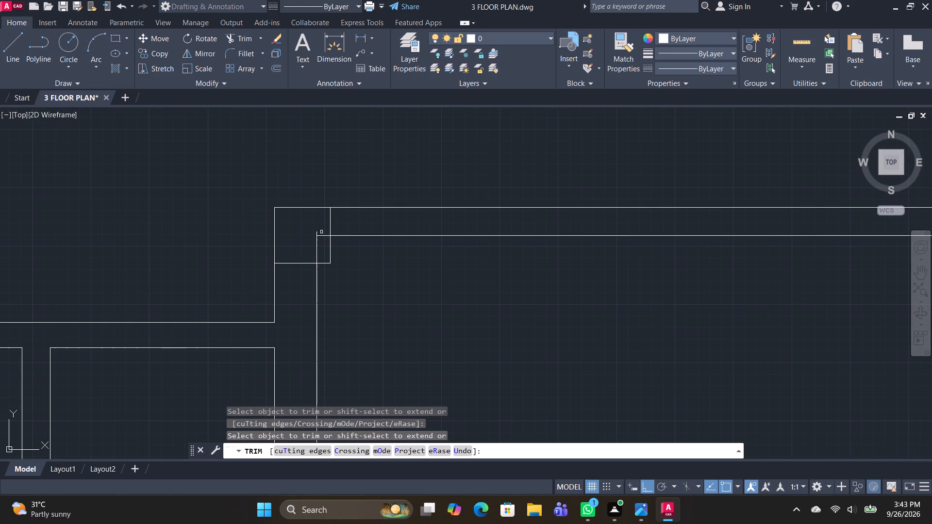
pyautogui.click(316, 231)
pyautogui.press('space')
# Join the room's inner north, west, east and south wall lines with the new corner lines in the two northern columns.
pyautogui.click(322, 246)
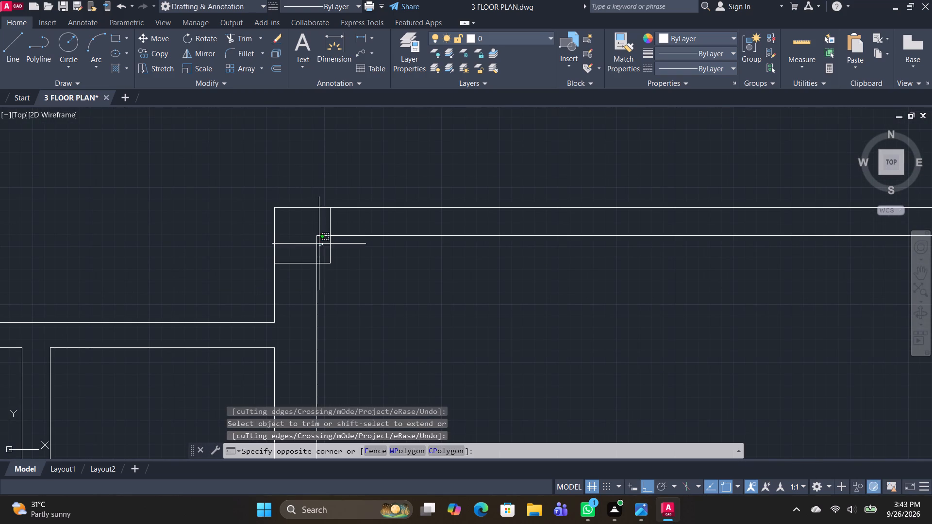
pyautogui.click(303, 228)
pyautogui.moveTo(428, 249); pyautogui.dragTo(420, 239)
pyautogui.click(410, 233)
pyautogui.moveTo(368, 307); pyautogui.dragTo(353, 313)
pyautogui.click(296, 320)
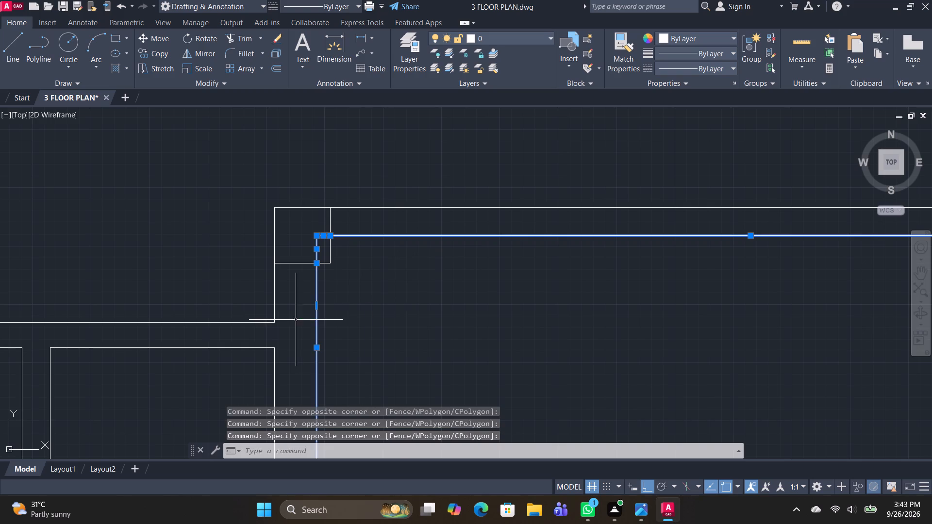
pyautogui.scroll(-3, 401, 328)
pyautogui.moveTo(511, 327); pyautogui.dragTo(401, 294, button='middle')
pyautogui.scroll(3, 475, 283)
pyautogui.moveTo(520, 311); pyautogui.dragTo(511, 305)
pyautogui.click(468, 287)
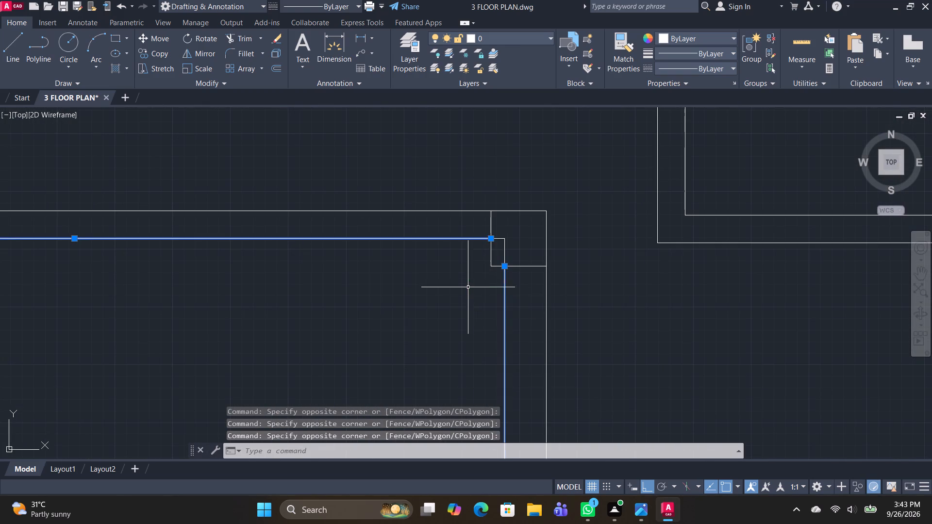
pyautogui.moveTo(518, 257); pyautogui.dragTo(512, 251)
pyautogui.click(498, 237)
pyautogui.scroll(-3, 431, 357)
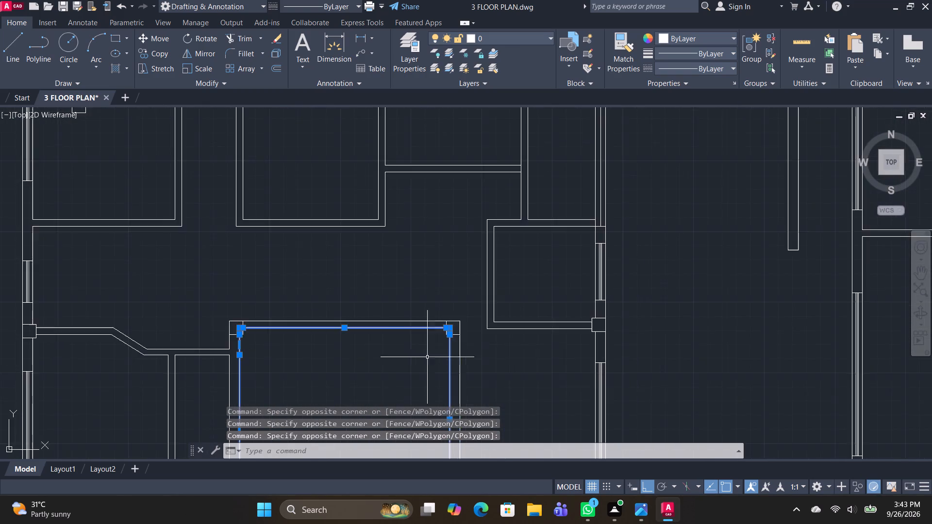
pyautogui.moveTo(401, 361); pyautogui.dragTo(445, 166, button='middle')
pyautogui.scroll(2, 357, 321)
pyautogui.click(344, 313)
pyautogui.click(304, 282)
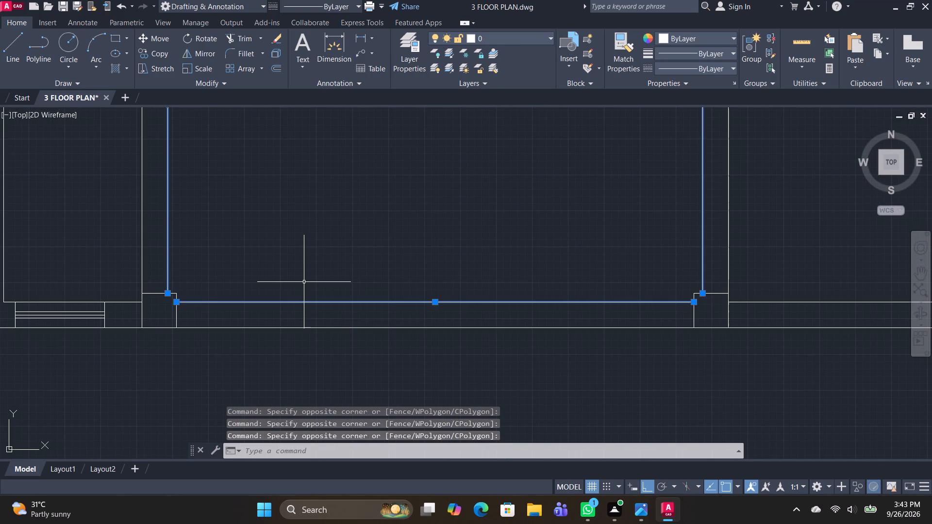
pyautogui.write('J')
pyautogui.press('space')
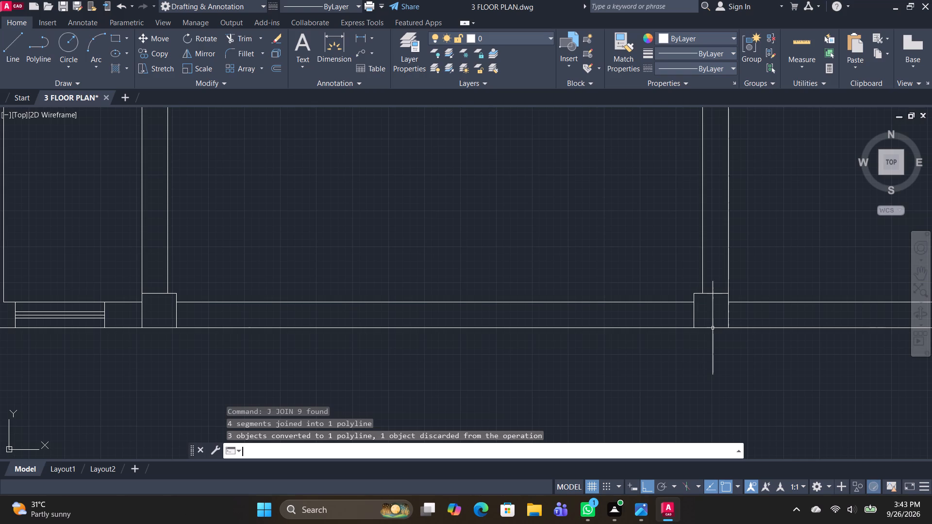
# Draw vertical and horizontal lines across the room's southeast column, extending the inner east and south wall faces past their crossing.
pyautogui.press('l')
pyautogui.press('space')
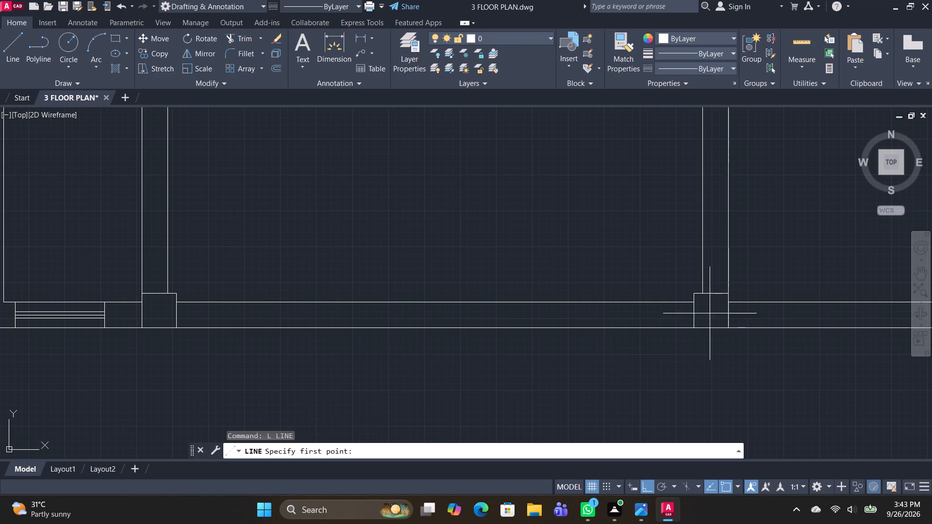
pyautogui.scroll(2, 703, 291)
pyautogui.click(697, 304)
pyautogui.click(697, 358)
pyautogui.press('space')
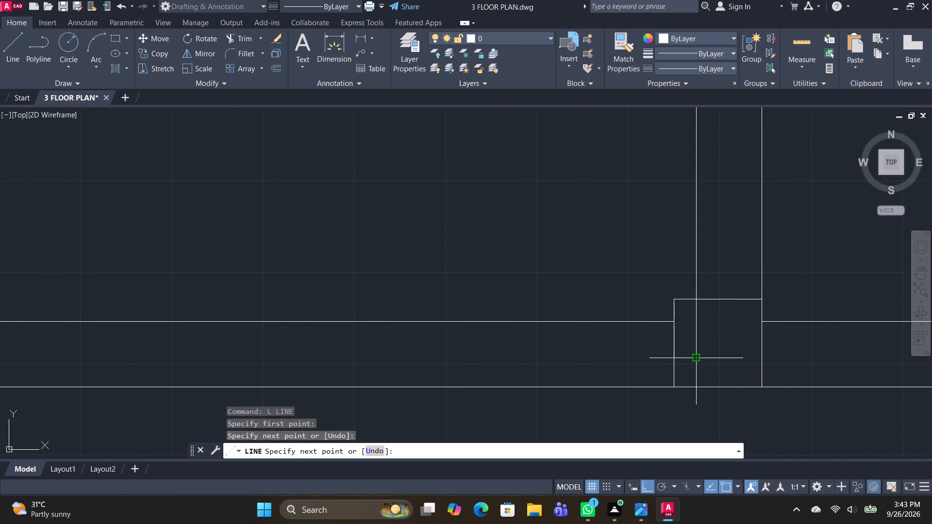
pyautogui.press('space')
pyautogui.click(673, 321)
pyautogui.click(727, 320)
pyautogui.press('space')
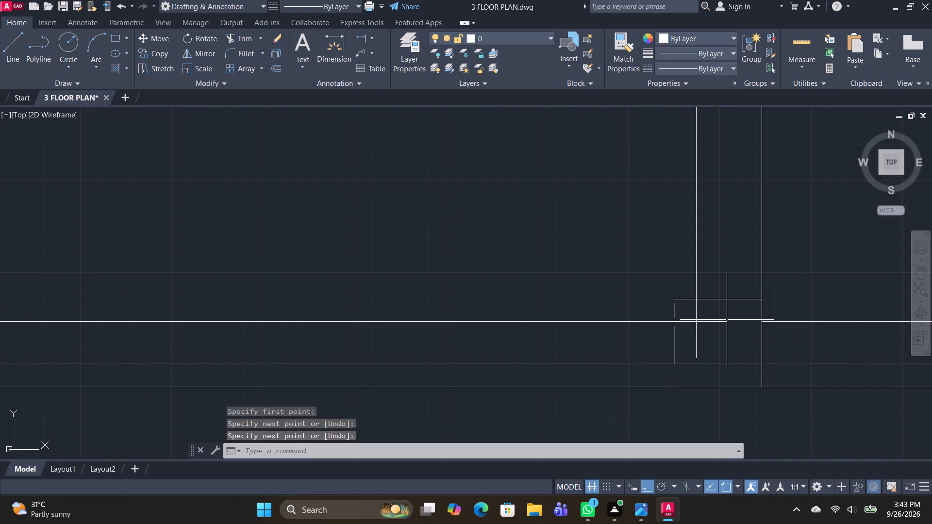
# Trim the overshooting line ends inside the southeast column back to the inner corner.
pyautogui.write('TR')
pyautogui.press('space')
pyautogui.moveTo(715, 317); pyautogui.dragTo(688, 343)
pyautogui.scroll(-2, 411, 381)
pyautogui.moveTo(302, 364); pyautogui.dragTo(736, 328, button='middle')
pyautogui.scroll(1, 465, 336)
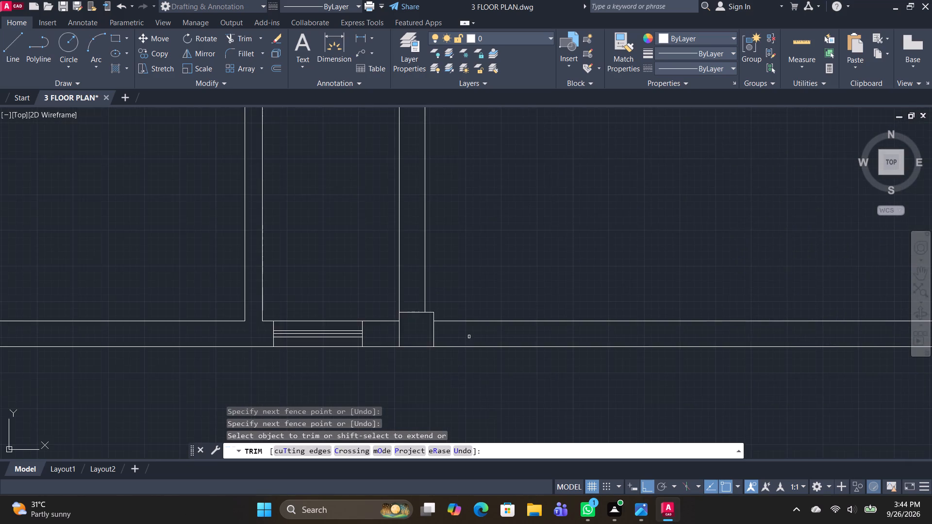
pyautogui.scroll(1, 465, 335)
pyautogui.press('space')
# Draw horizontal and vertical lines across the room's southwest column, extending the inner south and west wall faces past their crossing.
pyautogui.write('L')
pyautogui.press('space')
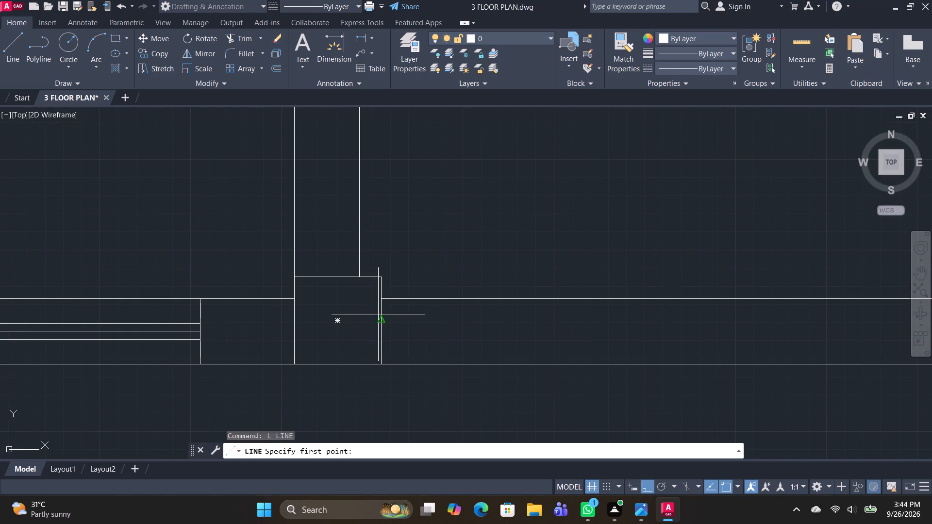
pyautogui.click(382, 301)
pyautogui.click(323, 298)
pyautogui.press('space')
pyautogui.press('space')
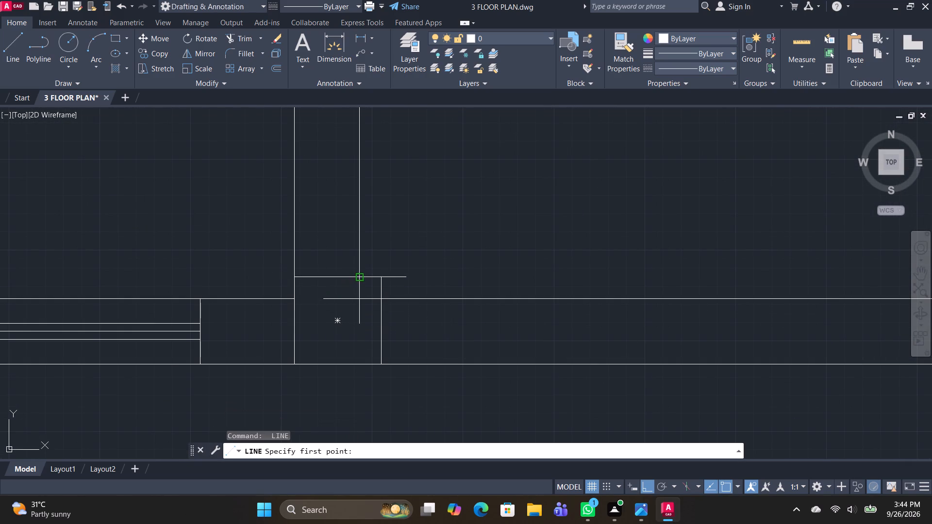
pyautogui.click(356, 276)
pyautogui.click(365, 321)
pyautogui.press('space')
# Trim the overshooting line ends inside the southwest column to the inner corner, keeping the column's east edge full length.
pyautogui.press('t')
pyautogui.press('r')
pyautogui.press('space')
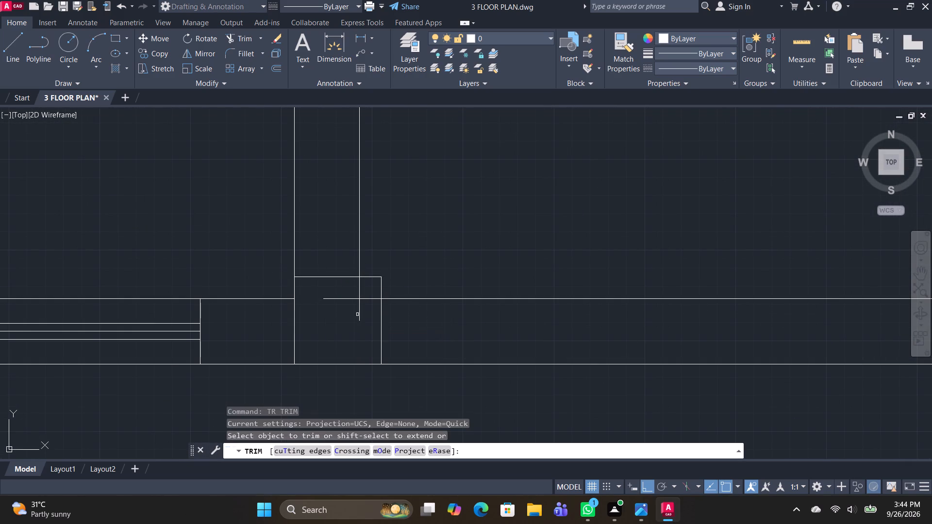
pyautogui.moveTo(380, 314); pyautogui.dragTo(339, 301)
pyautogui.moveTo(340, 292); pyautogui.dragTo(363, 309)
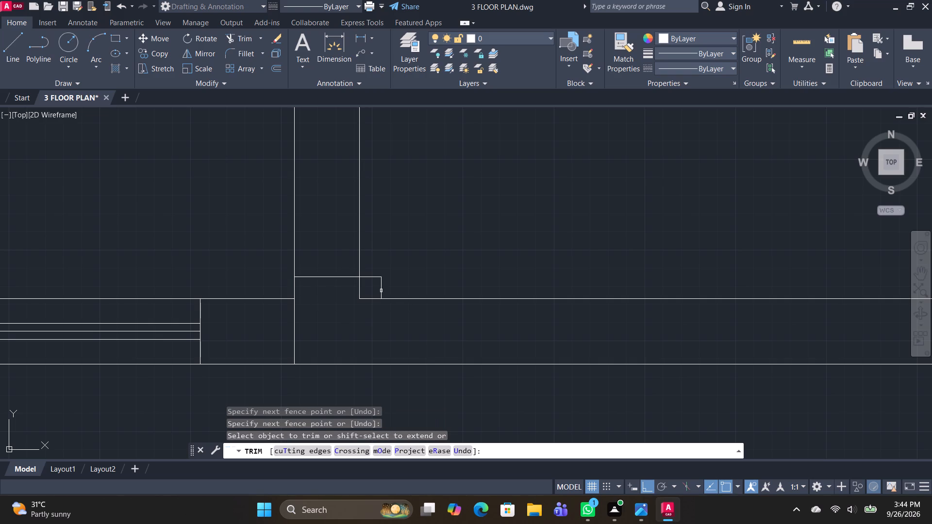
pyautogui.keyDown('shift'); pyautogui.click(381, 290); pyautogui.keyUp('shift')
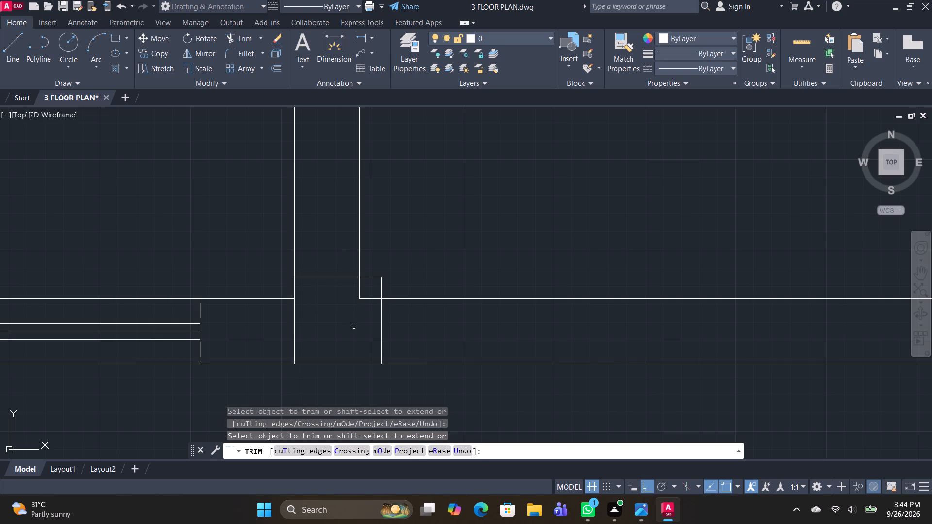
pyautogui.press('space')
# Join the room's inner wall lines and the corner lines in the southern columns into one closed outline.
pyautogui.click(491, 310)
pyautogui.click(450, 277)
pyautogui.moveTo(379, 254); pyautogui.dragTo(340, 226)
pyautogui.click(320, 213)
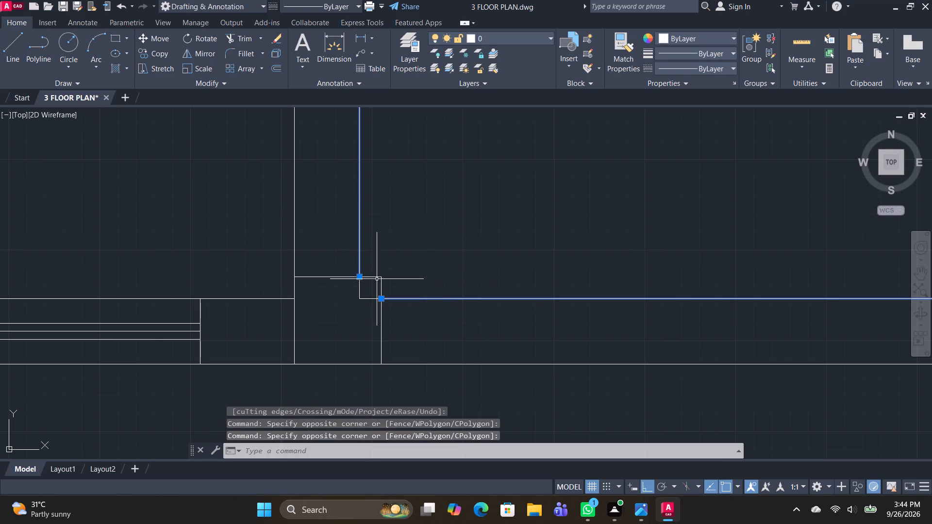
pyautogui.click(373, 297)
pyautogui.click(357, 287)
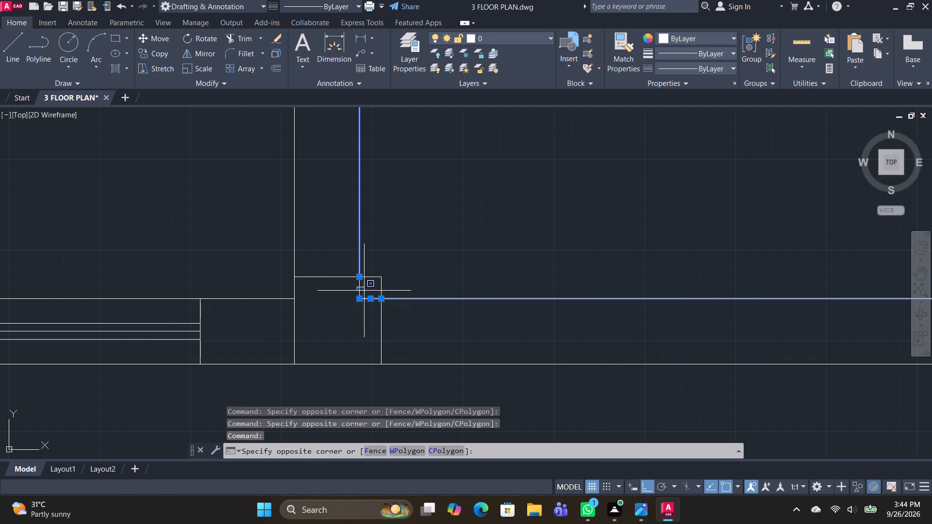
pyautogui.doubleClick(360, 287)
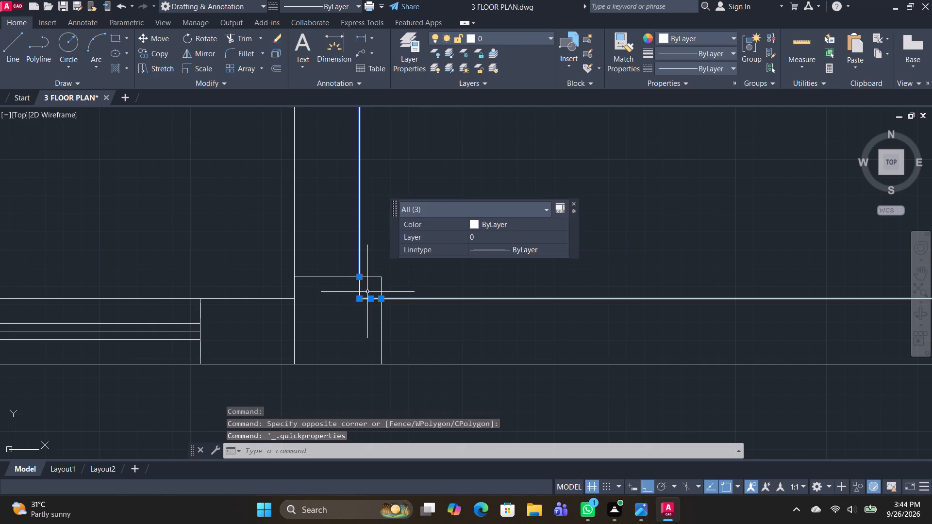
pyautogui.click(361, 288)
pyautogui.scroll(-2, 460, 348)
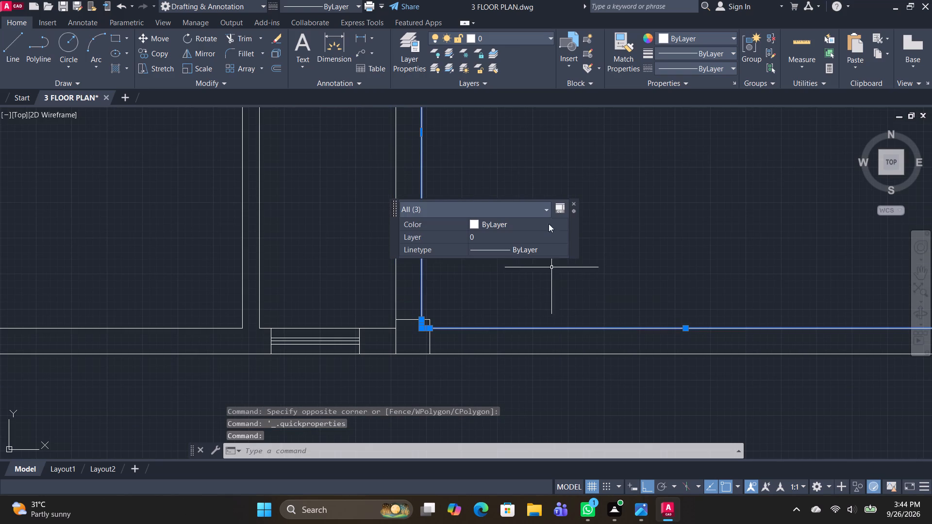
pyautogui.click(572, 205)
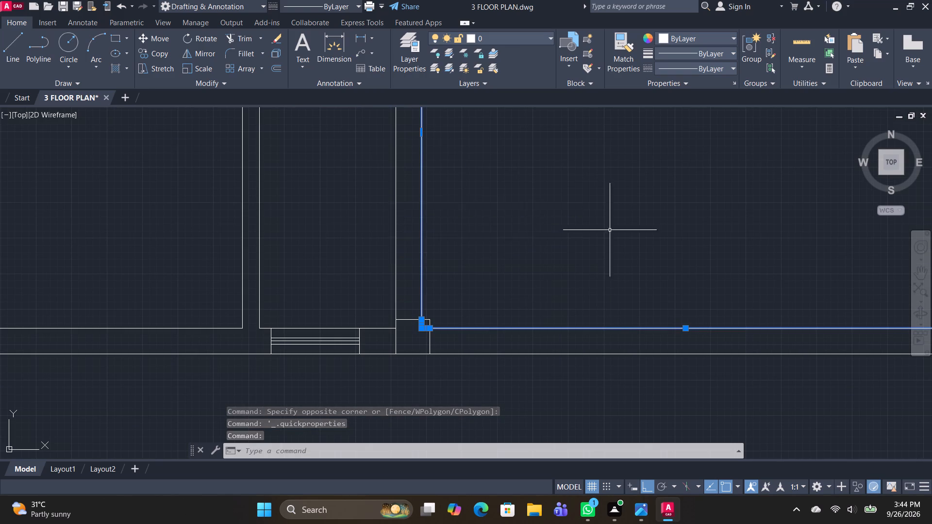
pyautogui.scroll(-3, 622, 236)
pyautogui.moveTo(680, 257); pyautogui.dragTo(587, 356, button='middle')
pyautogui.scroll(2, 606, 323)
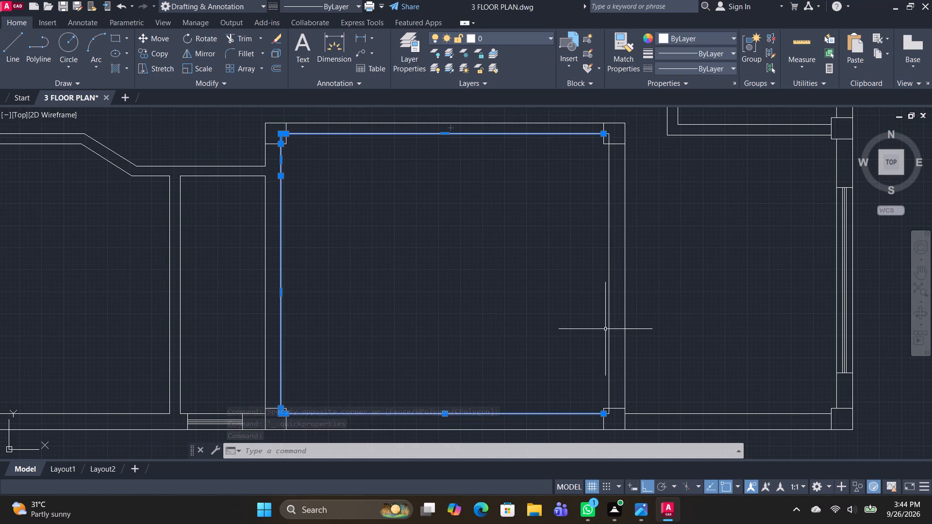
pyautogui.click(609, 328)
pyautogui.scroll(4, 602, 426)
pyautogui.scroll(3, 639, 370)
pyautogui.moveTo(665, 381); pyautogui.dragTo(650, 357)
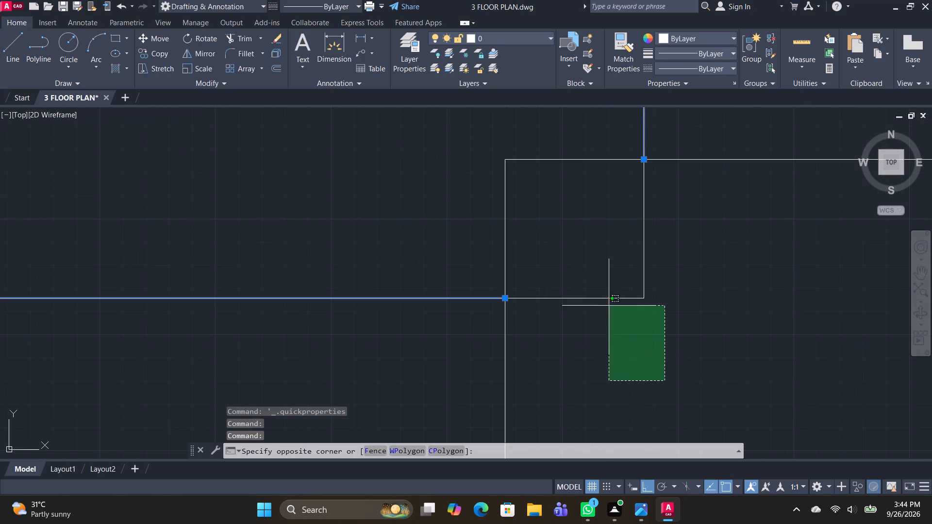
pyautogui.click(591, 275)
pyautogui.write('J')
pyautogui.press('space')
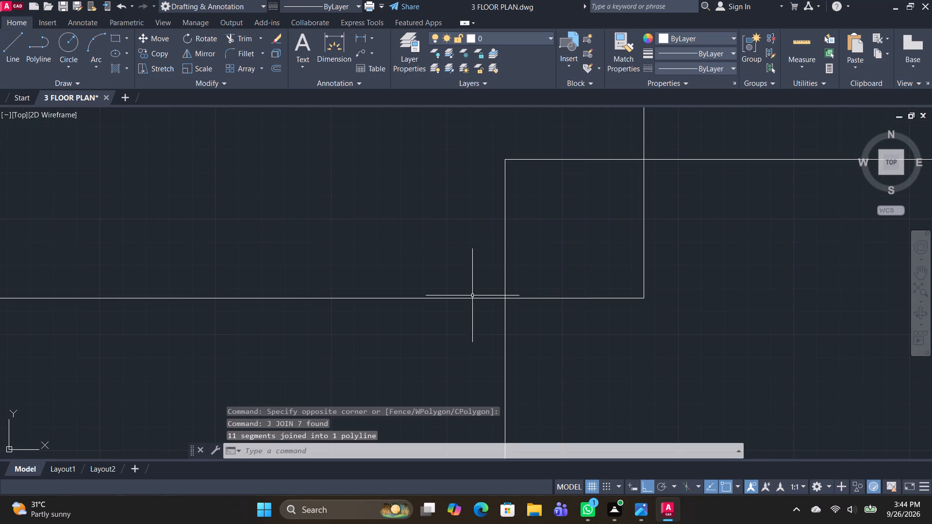
# Offset the room's closed inner outline inward with the Through option to form a small rectangle in the middle of the room.
pyautogui.scroll(-2, 464, 293)
pyautogui.scroll(-4, 346, 229)
pyautogui.moveTo(488, 293); pyautogui.dragTo(643, 396, button='middle')
pyautogui.write('OF')
pyautogui.press('space')
pyautogui.write('T')
pyautogui.press('space')
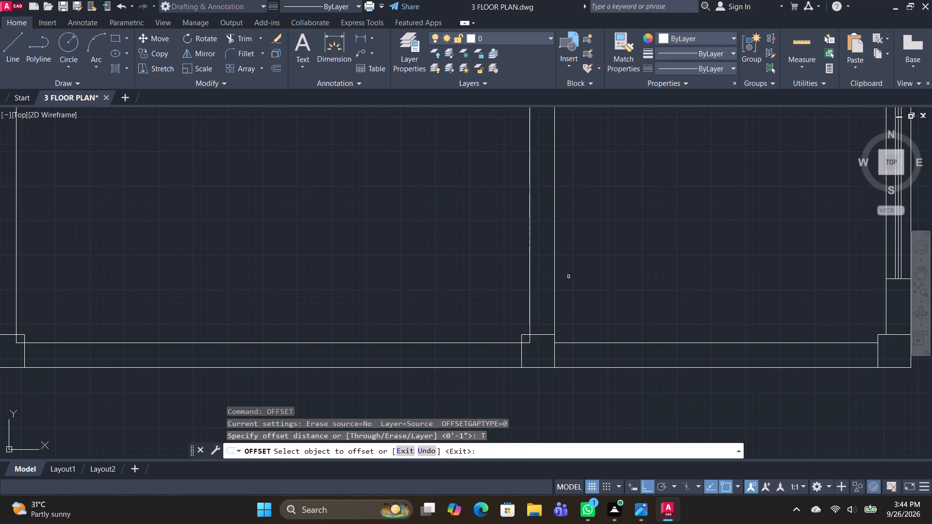
pyautogui.click(530, 252)
pyautogui.scroll(-2, 457, 239)
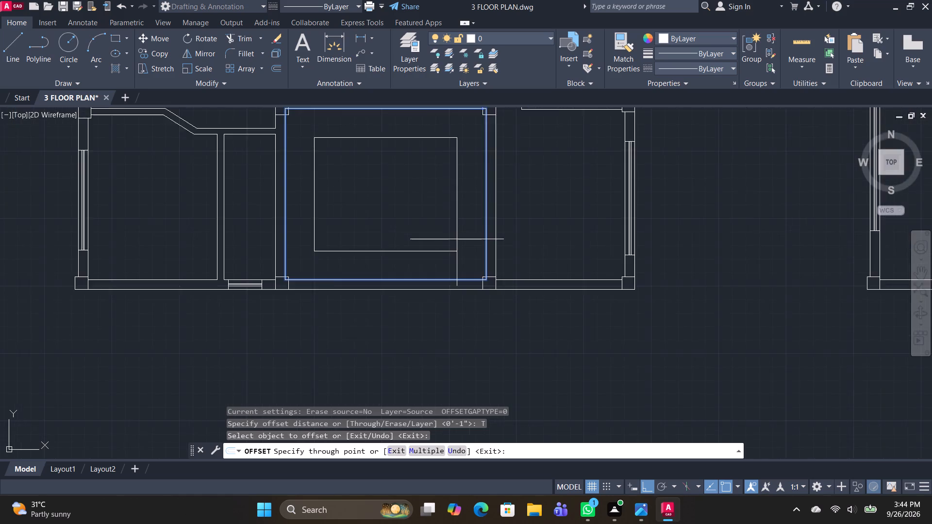
pyautogui.scroll(-2, 457, 239)
pyautogui.scroll(2, 445, 225)
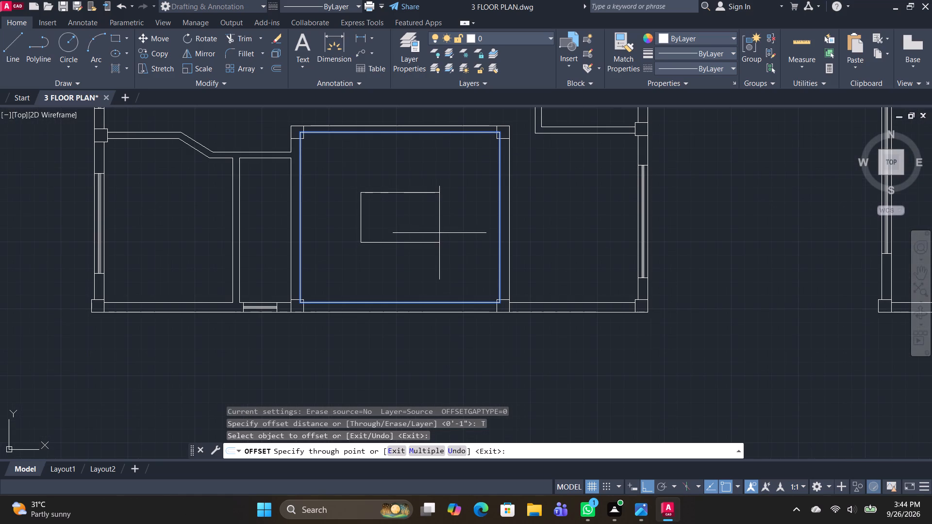
pyautogui.click(440, 247)
pyautogui.press('space')
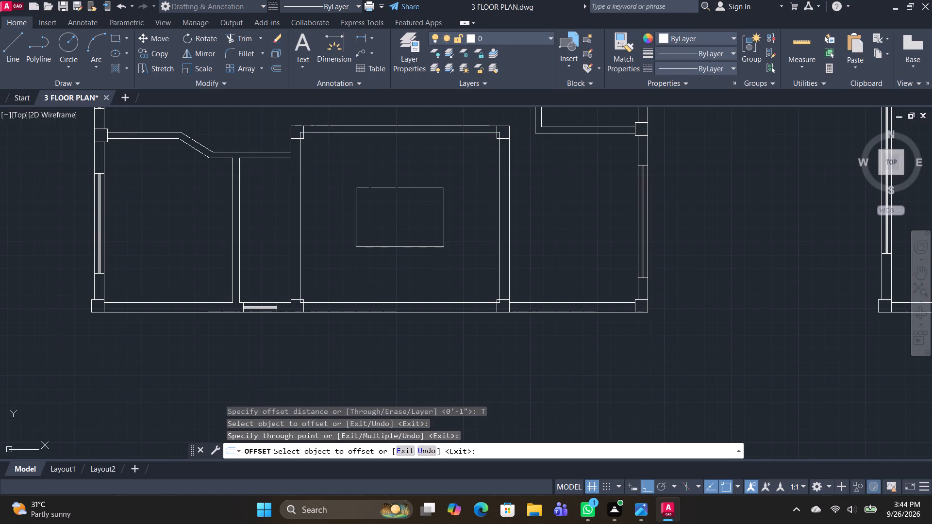
# Offset the small rectangle in the central southern room slightly outward with the Through option to form a thin double outline.
pyautogui.press('space')
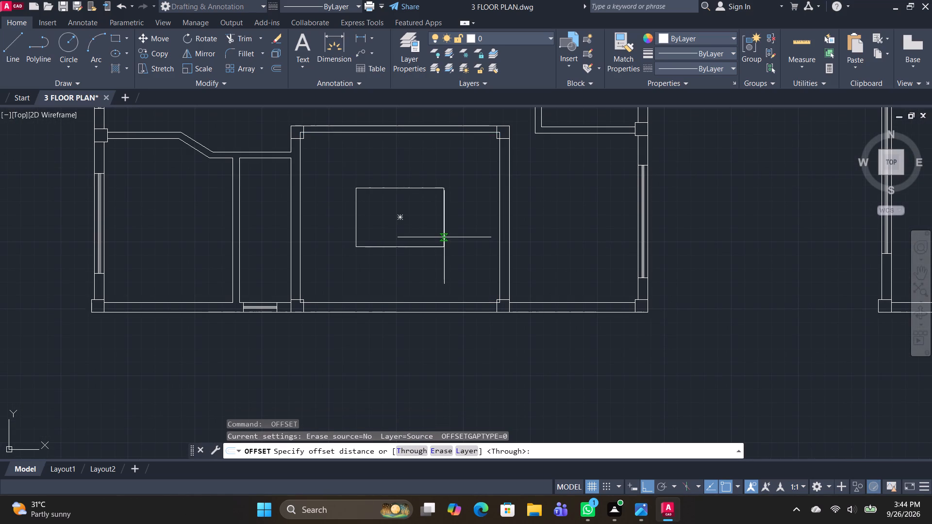
pyautogui.press('space')
pyautogui.click(444, 228)
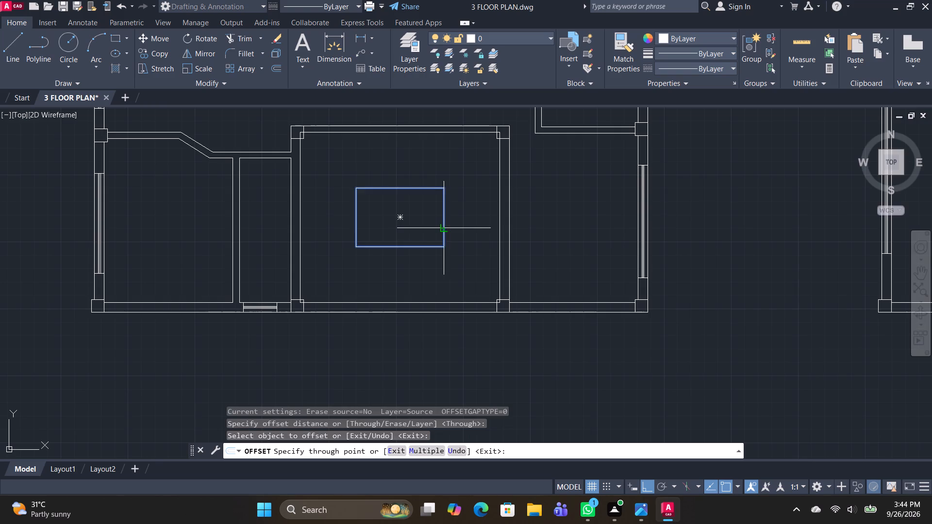
pyautogui.scroll(2, 444, 228)
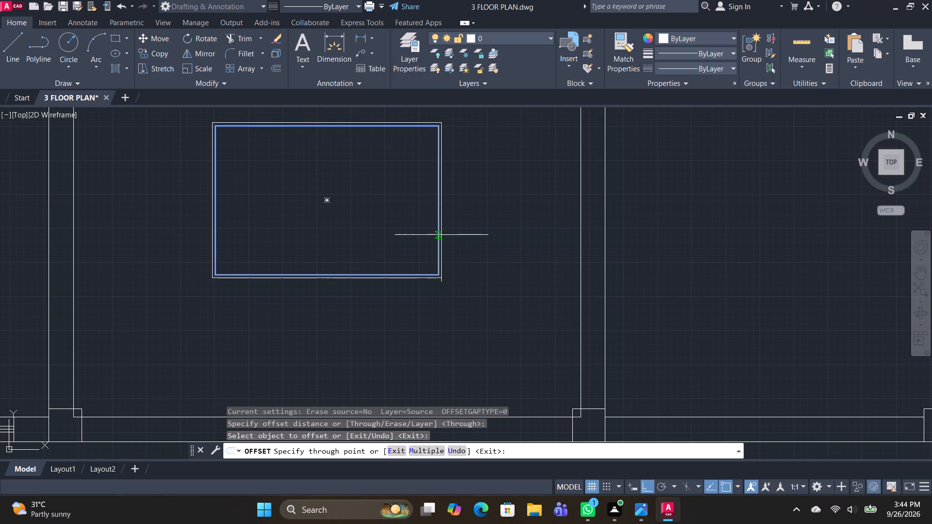
pyautogui.click(441, 235)
pyautogui.click(438, 232)
pyautogui.scroll(3, 439, 232)
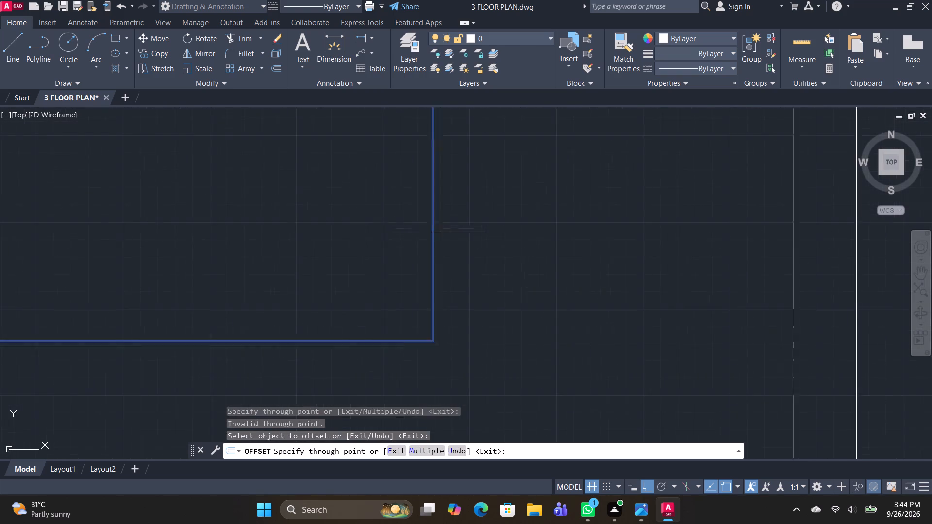
pyautogui.click(442, 237)
pyautogui.scroll(-4, 447, 241)
pyautogui.press('space')
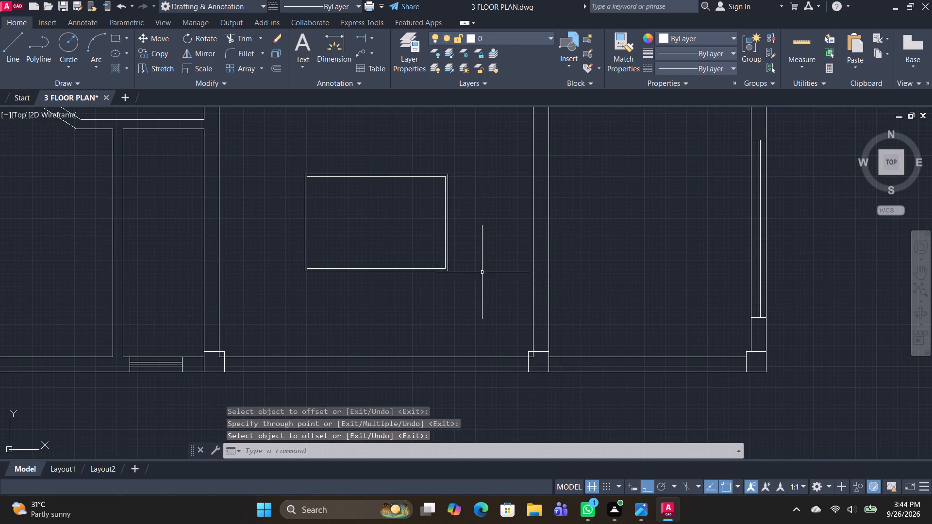
# Move both nested rectangles together straight north, closer to the room's north wall.
pyautogui.moveTo(484, 274); pyautogui.dragTo(474, 328, button='middle')
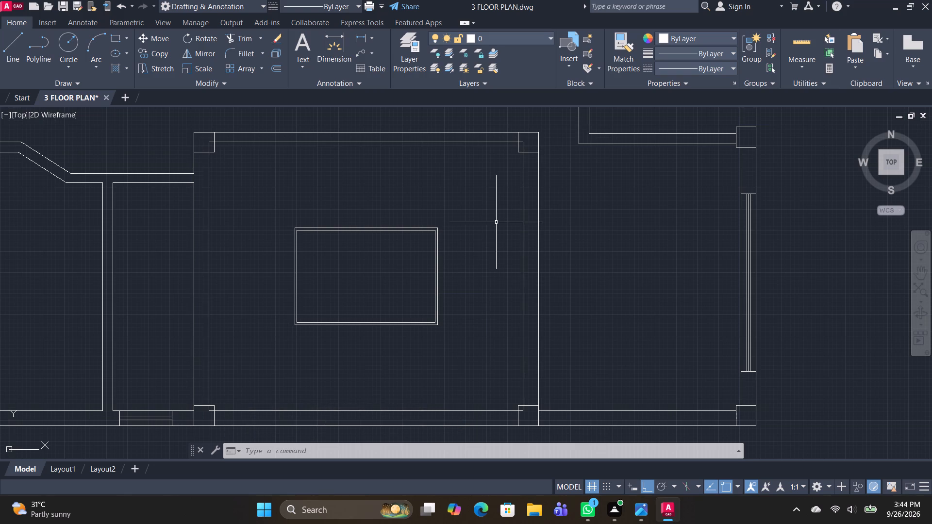
pyautogui.moveTo(459, 354); pyautogui.dragTo(426, 325)
pyautogui.click(247, 192)
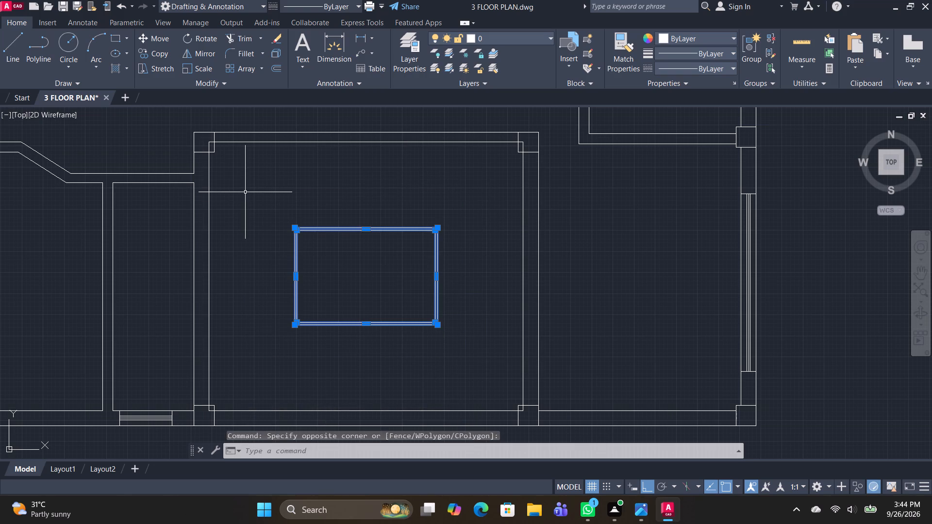
pyautogui.write('M')
pyautogui.press('space')
pyautogui.scroll(3, 450, 197)
pyautogui.moveTo(384, 294); pyautogui.dragTo(384, 288)
pyautogui.click(382, 141)
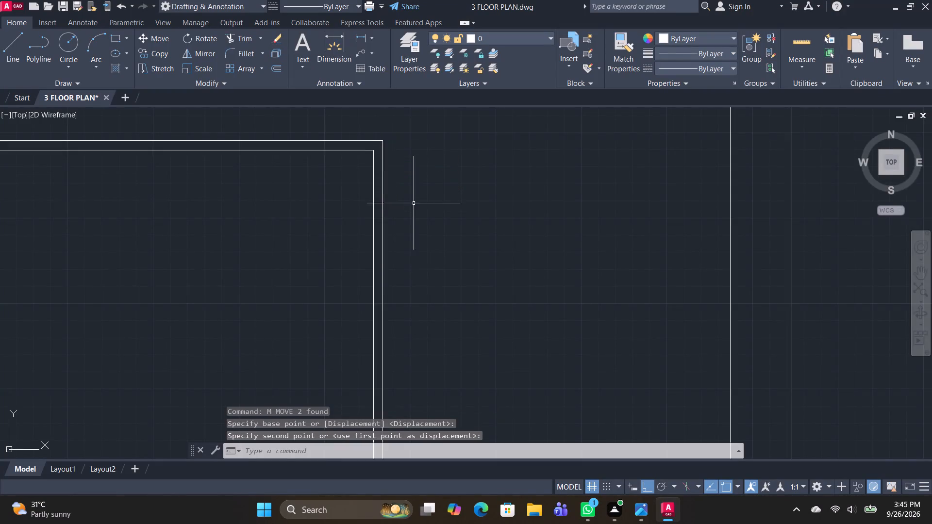
pyautogui.scroll(-4, 416, 208)
pyautogui.moveTo(444, 244); pyautogui.dragTo(462, 240, button='middle')
pyautogui.press('Escape')
# Trim away the outer line of the room's north wall between its two northern columns.
pyautogui.write('TR')
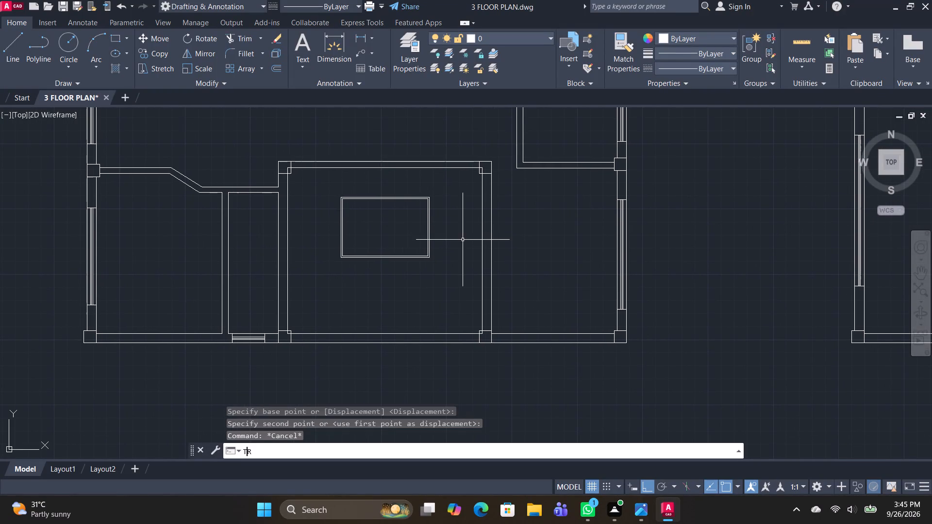
pyautogui.press('space')
pyautogui.scroll(2, 278, 161)
pyautogui.moveTo(318, 190); pyautogui.dragTo(322, 120)
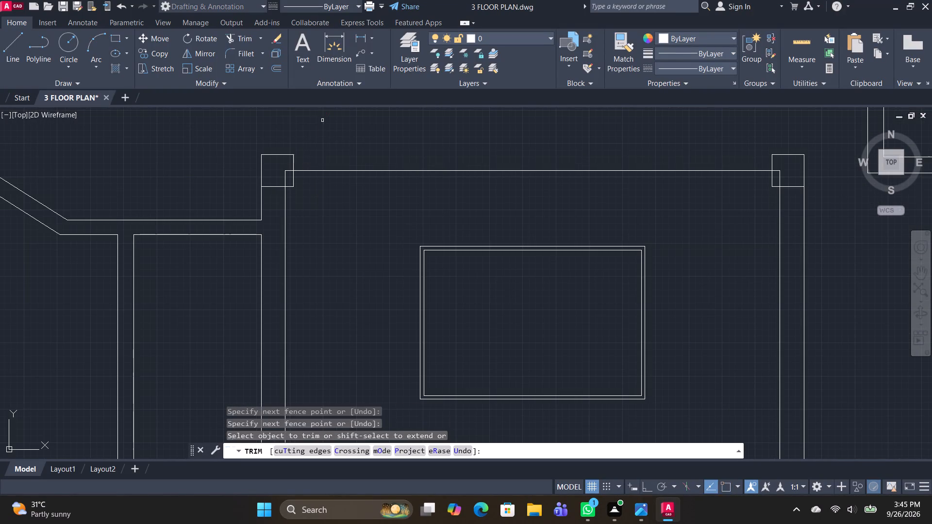
pyautogui.moveTo(632, 205); pyautogui.dragTo(609, 123)
pyautogui.press('Escape')
# Explode the room's joined inner outline into separate lines.
pyautogui.click(596, 172)
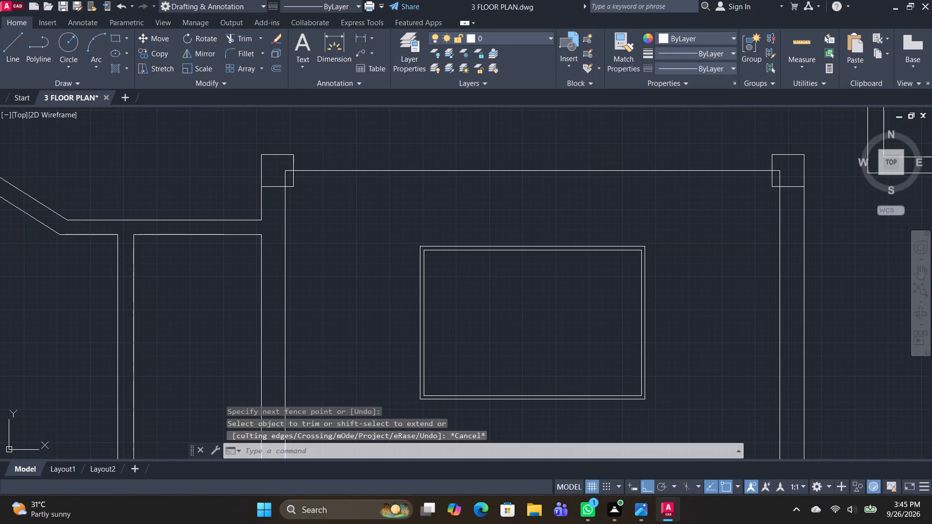
pyautogui.write('X')
pyautogui.press('space')
pyautogui.press('Escape')
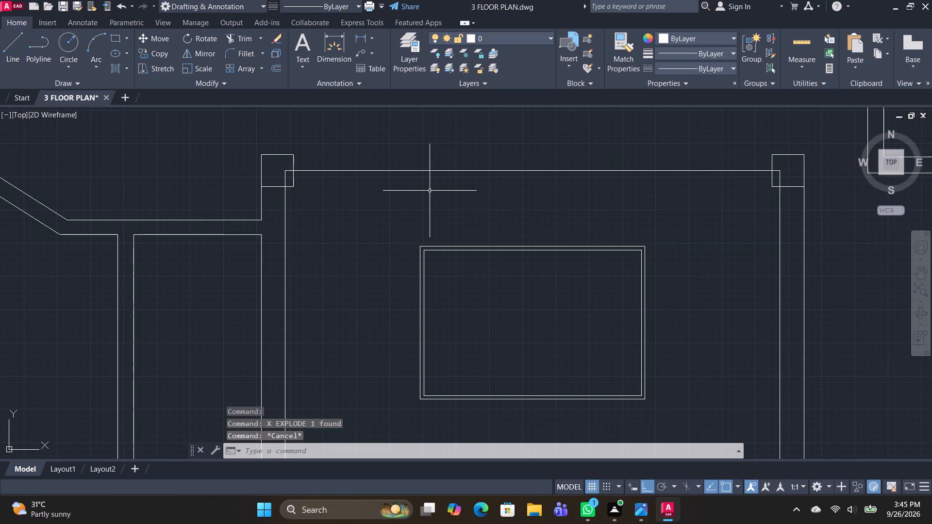
# Trim the inner outline's corner pieces out of the room's northwest and northeast columns.
pyautogui.write('TR')
pyautogui.press('space')
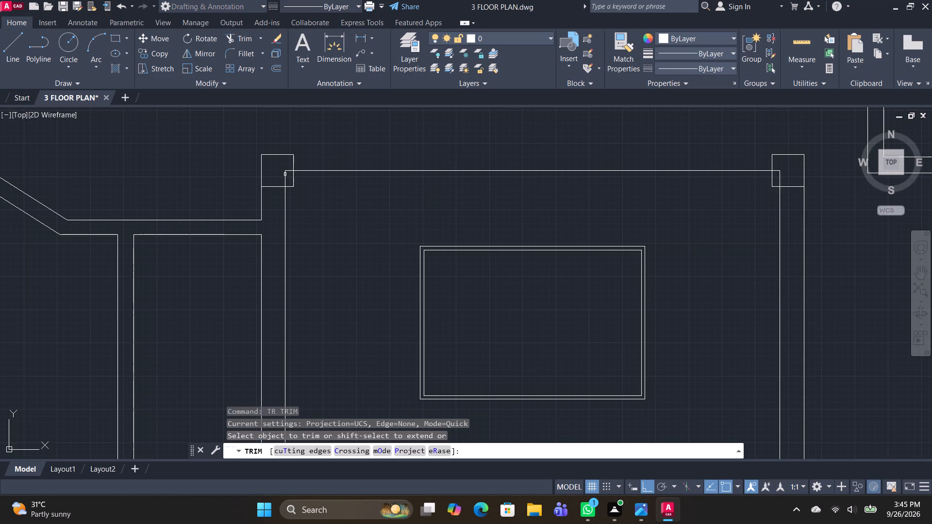
pyautogui.click(284, 174)
pyautogui.click(286, 170)
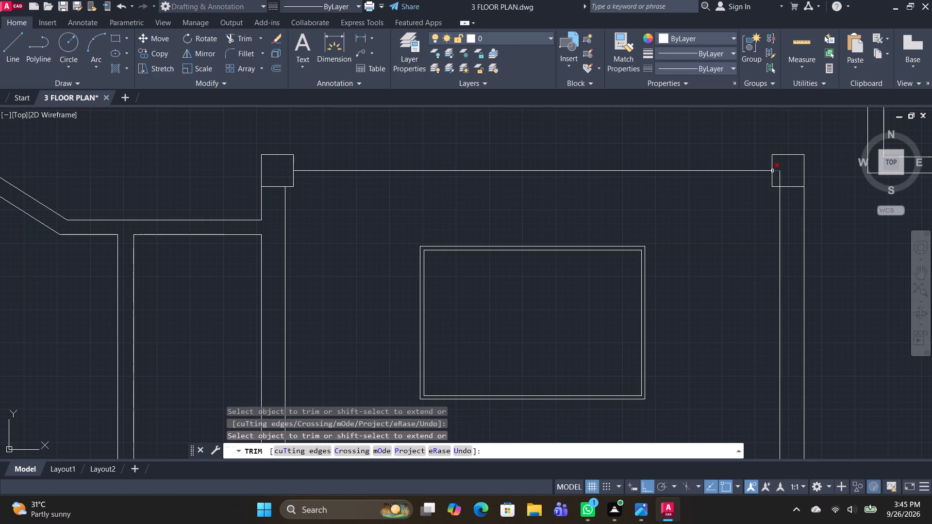
pyautogui.click(775, 172)
pyautogui.click(781, 172)
# Trim the inner outline's corner pieces out of the room's southwest and southeast columns.
pyautogui.scroll(-3, 775, 271)
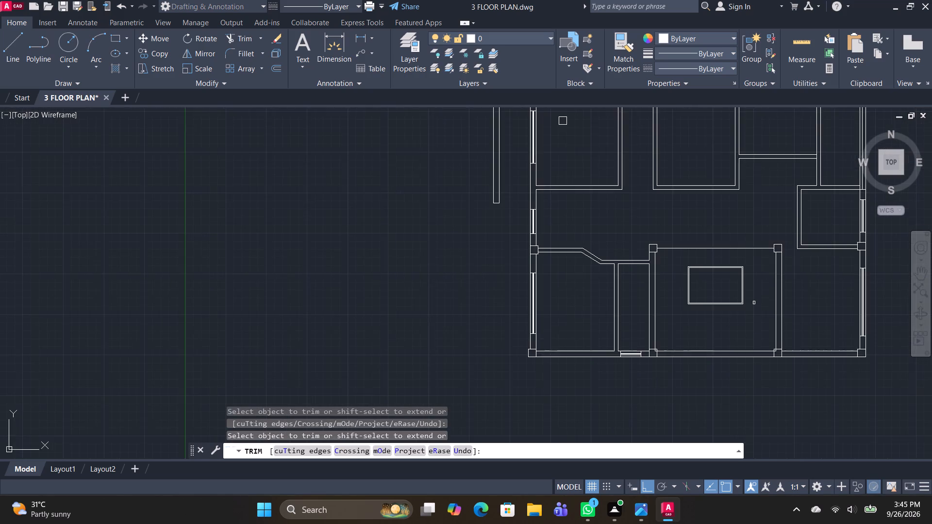
pyautogui.moveTo(749, 314); pyautogui.dragTo(736, 229, button='middle')
pyautogui.scroll(3, 593, 310)
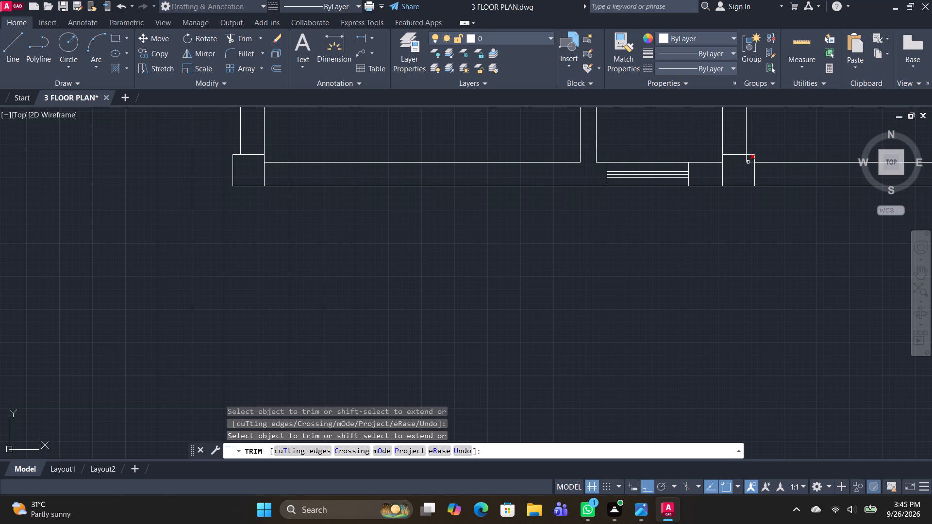
pyautogui.click(748, 162)
pyautogui.click(745, 161)
pyautogui.moveTo(915, 218); pyautogui.dragTo(421, 356, button='middle')
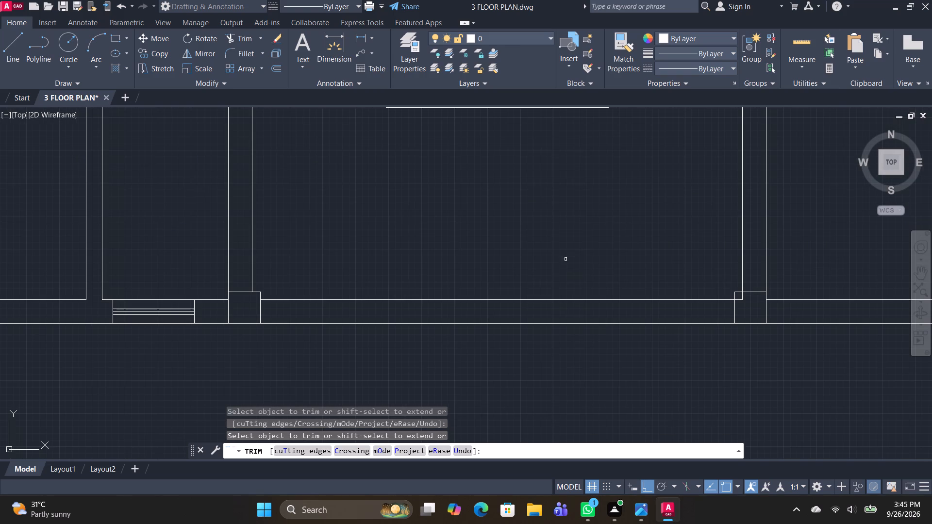
pyautogui.scroll(2, 748, 300)
pyautogui.moveTo(744, 294); pyautogui.dragTo(728, 307)
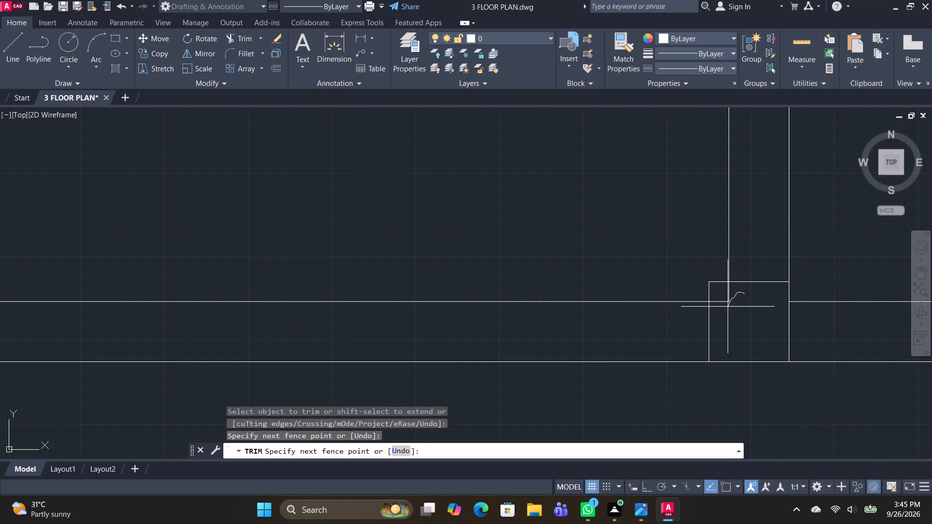
pyautogui.moveTo(728, 307); pyautogui.dragTo(732, 294)
pyautogui.scroll(-4, 733, 319)
pyautogui.press('space')
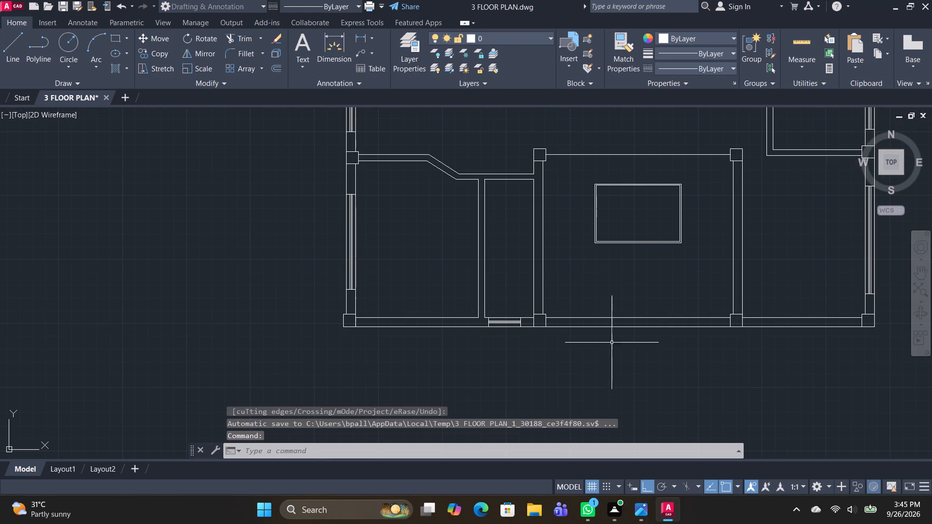
# Offset the room's inner west wall line with the Through option to just west of the nested rectangles.
pyautogui.moveTo(656, 258); pyautogui.dragTo(563, 293, button='middle')
pyautogui.write('O')
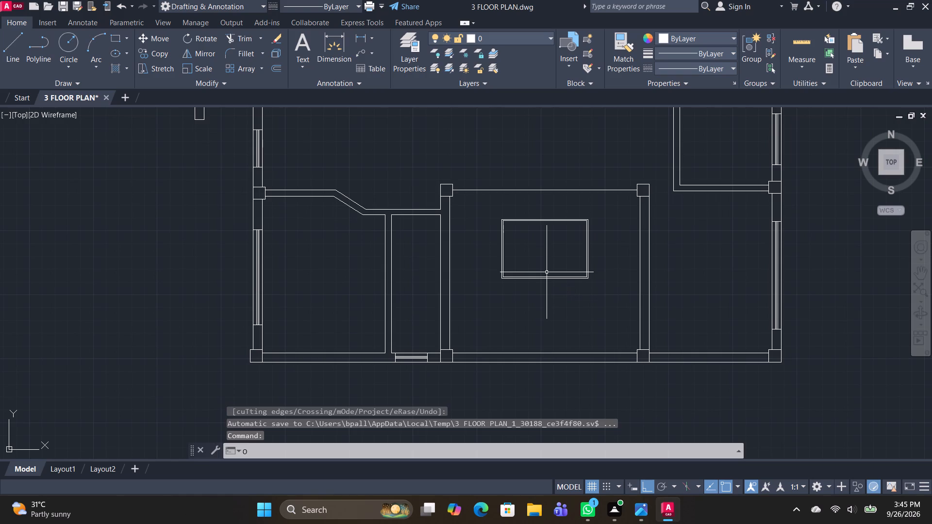
pyautogui.press('space')
pyautogui.write('T')
pyautogui.press('space')
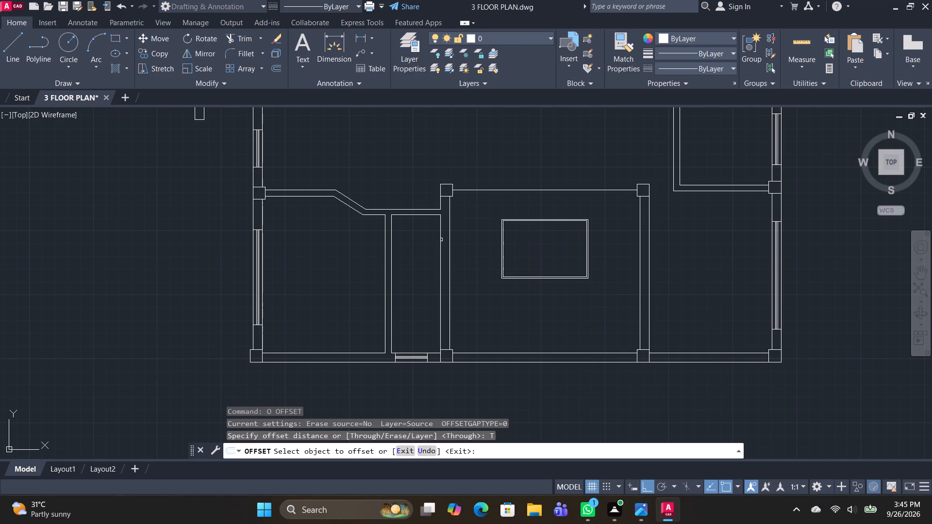
pyautogui.click(449, 244)
pyautogui.scroll(3, 497, 246)
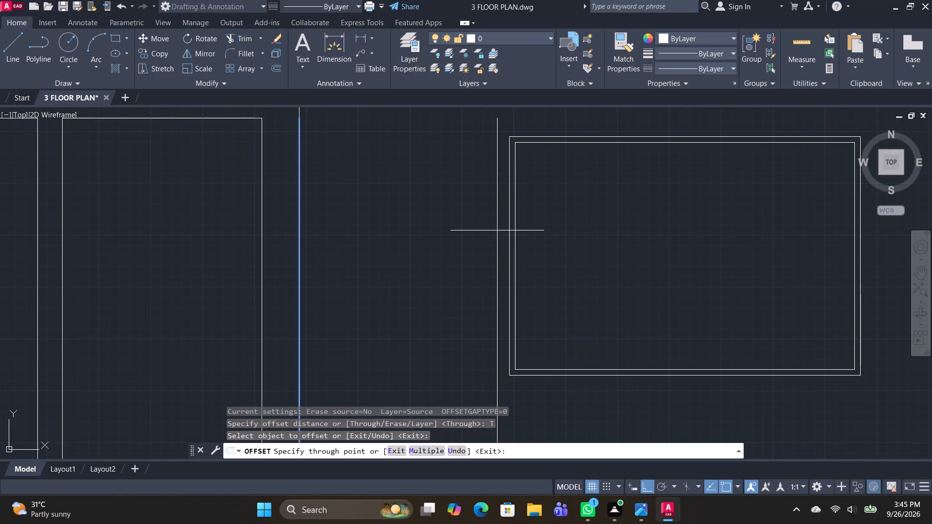
pyautogui.click(497, 229)
pyautogui.scroll(-3, 676, 300)
pyautogui.moveTo(712, 297); pyautogui.dragTo(640, 288, button='middle')
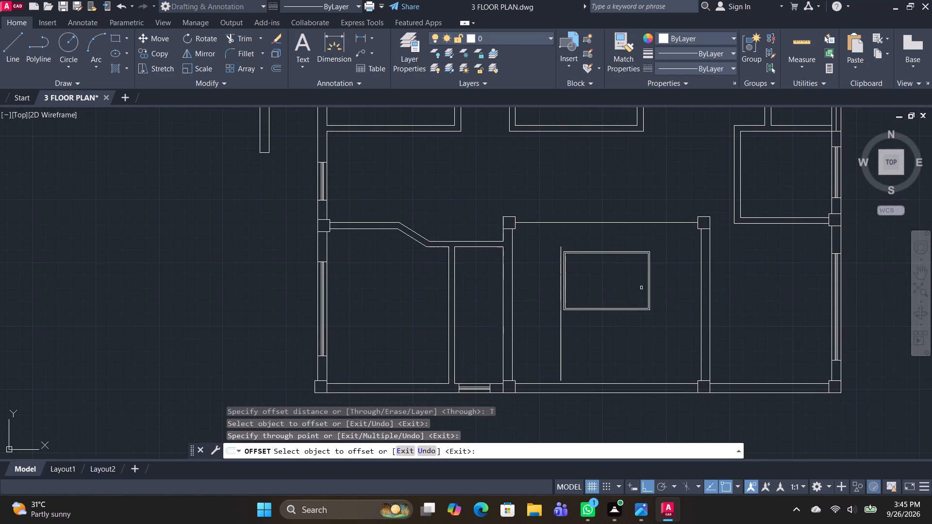
pyautogui.press('space')
# Offset the room's inner east wall line with the Through option onto the outer rectangle's east side.
pyautogui.click(703, 302)
pyautogui.click(694, 301)
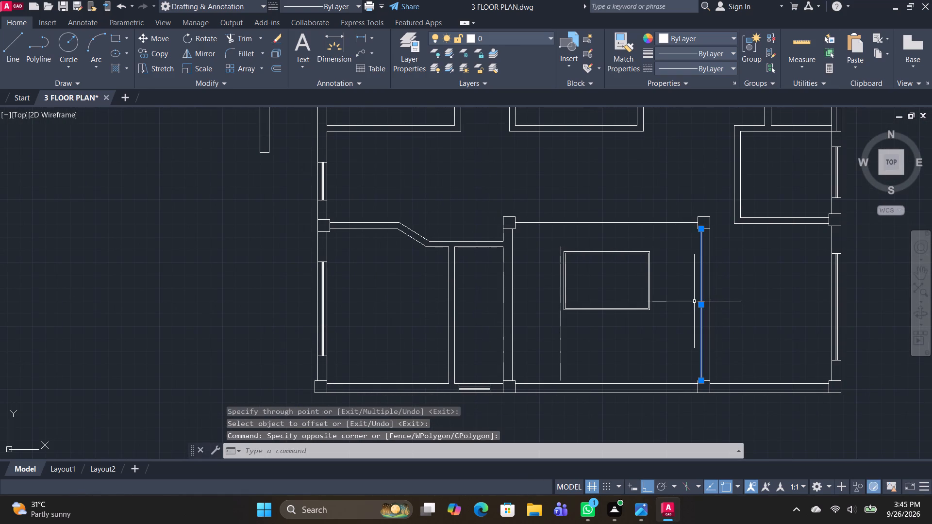
pyautogui.write('O T')
pyautogui.press('space')
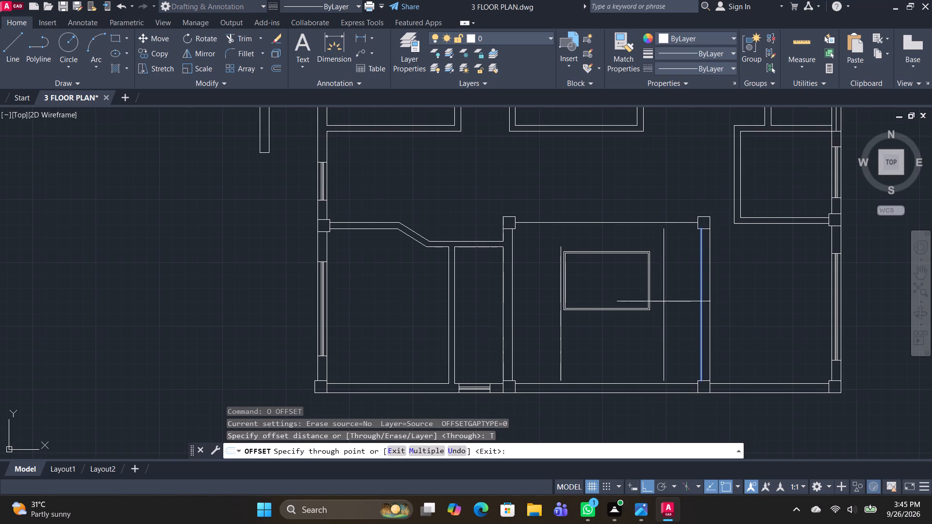
pyautogui.click(654, 307)
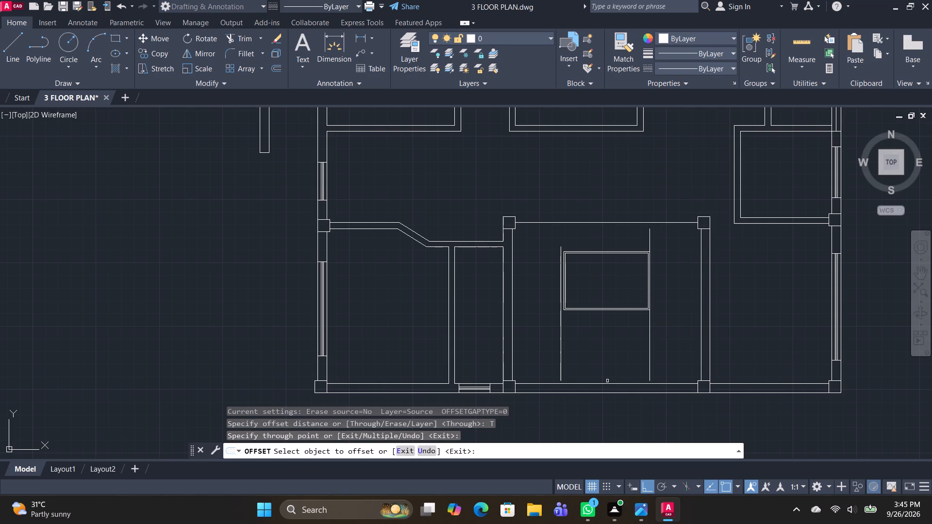
# Offset the room's inner south wall line north with the Through option to just south of the nested rectangles.
pyautogui.click(609, 384)
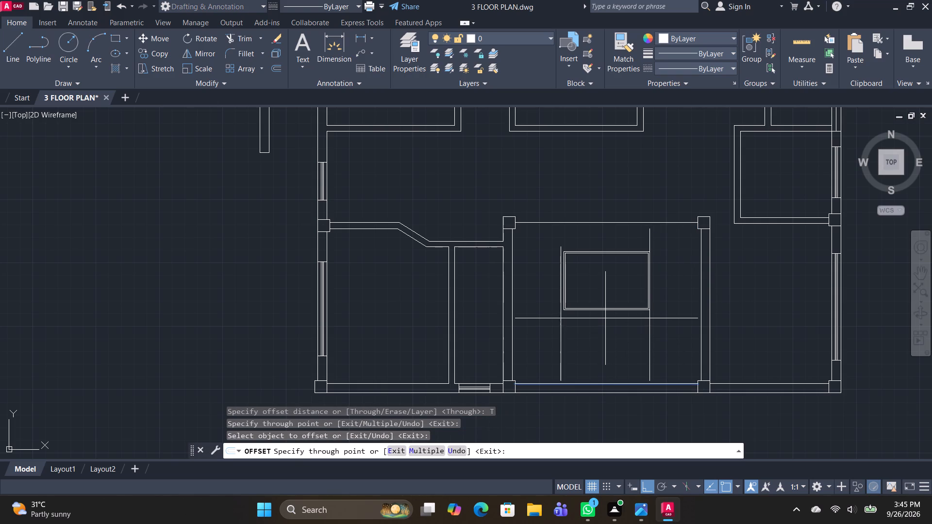
pyautogui.click(605, 318)
pyautogui.press('space')
# Trim the offset lines' ends at the southwest corner, south of the horizontal line, and above the rectangle's northeast corner.
pyautogui.scroll(1, 558, 305)
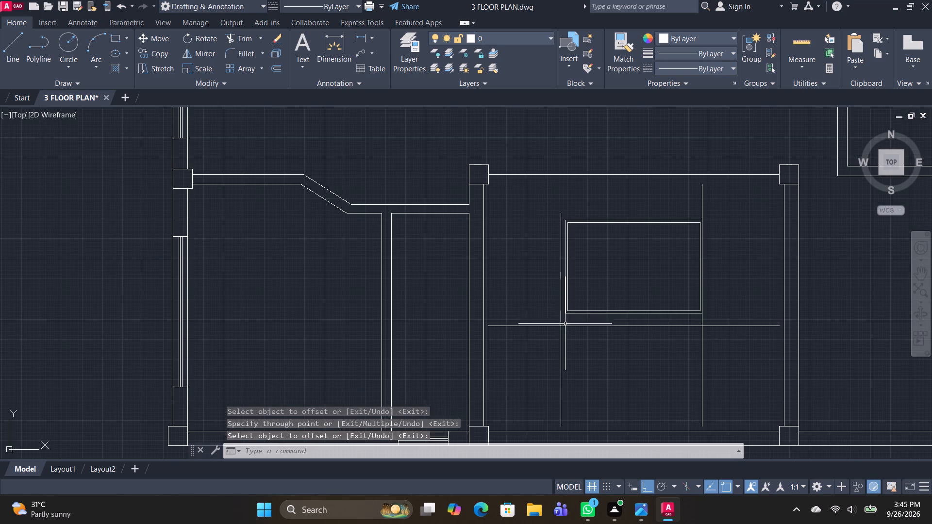
pyautogui.press('Escape')
pyautogui.write('TR')
pyautogui.press('space')
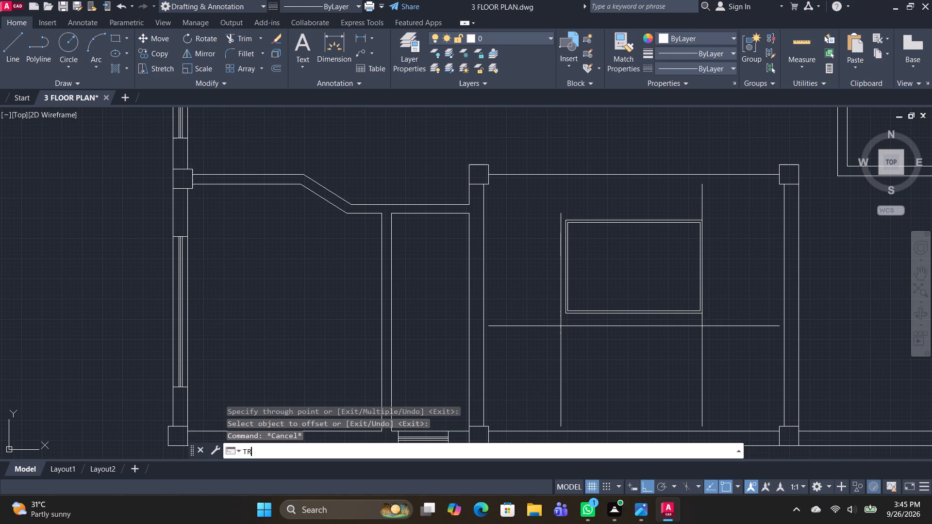
pyautogui.moveTo(535, 316); pyautogui.dragTo(702, 369)
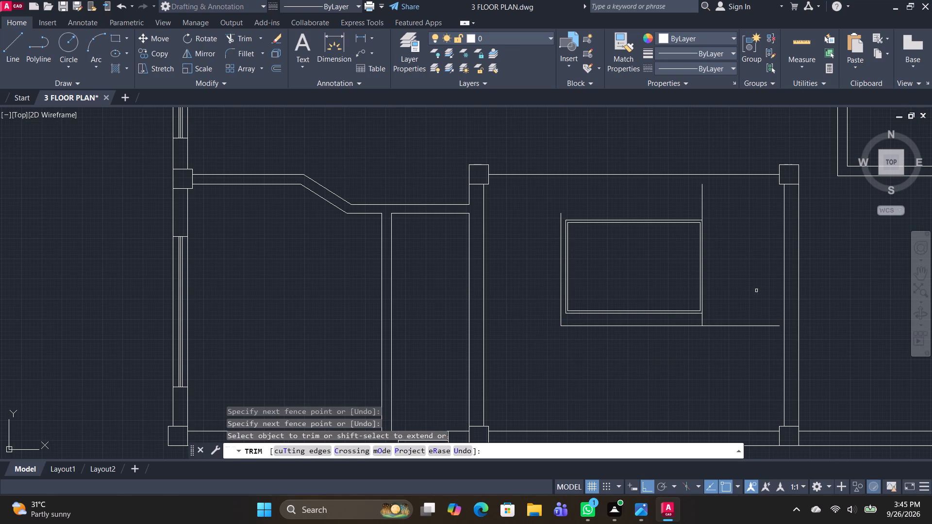
pyautogui.moveTo(708, 205); pyautogui.dragTo(651, 196)
pyautogui.scroll(1, 561, 212)
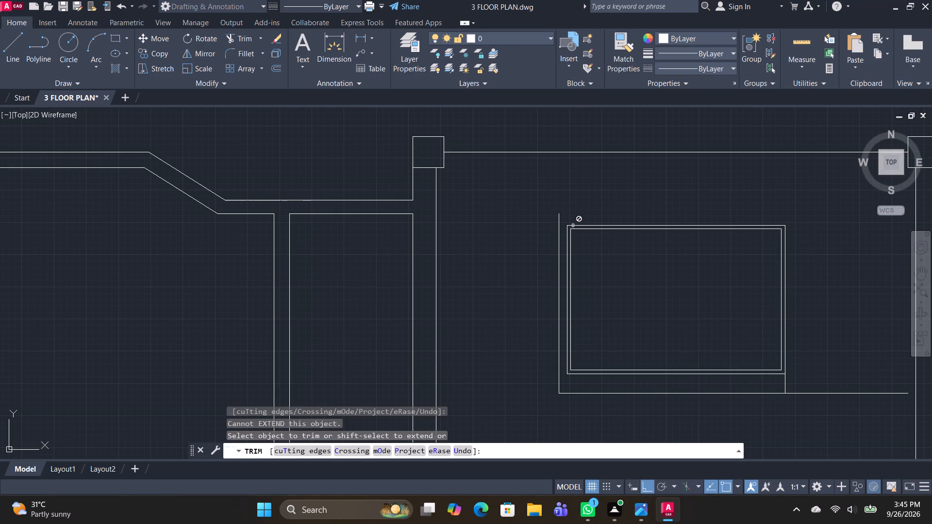
pyautogui.press('Escape')
# Explode both nested rectangles into separate lines.
pyautogui.moveTo(600, 237); pyautogui.dragTo(599, 225)
pyautogui.click(588, 205)
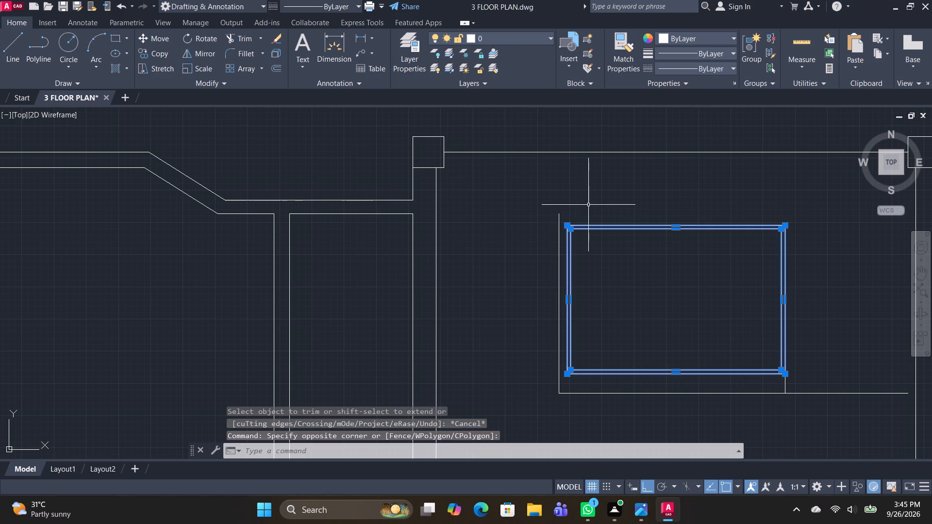
pyautogui.press('x')
pyautogui.press('space')
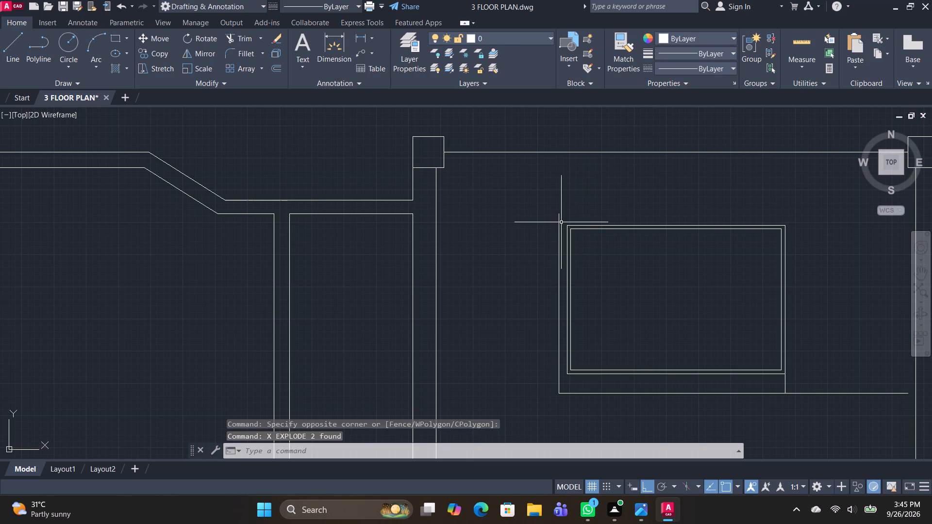
# Extend the outer rectangle's north line west and east to the room's inner side walls.
pyautogui.write('TR')
pyautogui.press('space')
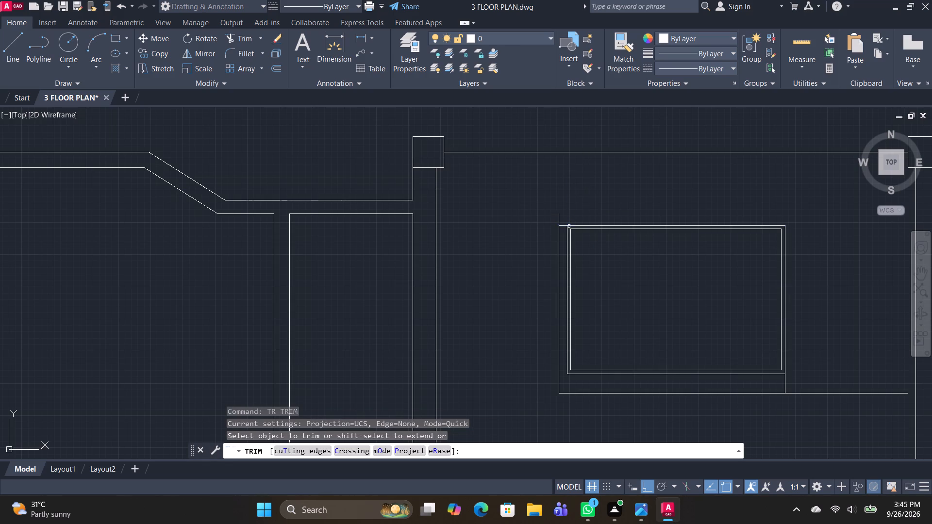
pyautogui.keyDown('shift'); pyautogui.click(569, 226); pyautogui.keyUp('shift')
pyautogui.keyDown('shift'); pyautogui.click(563, 226); pyautogui.keyUp('shift')
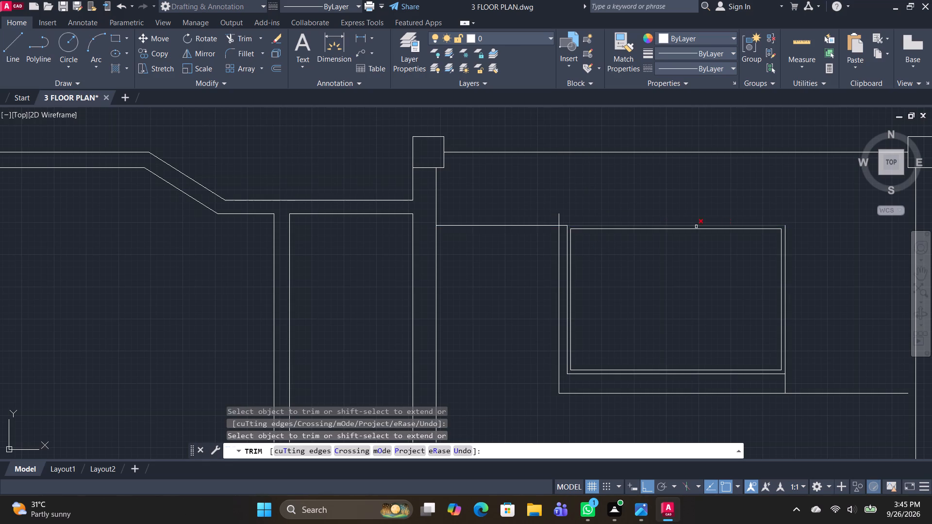
pyautogui.keyDown('shift'); pyautogui.click(781, 226); pyautogui.keyUp('shift')
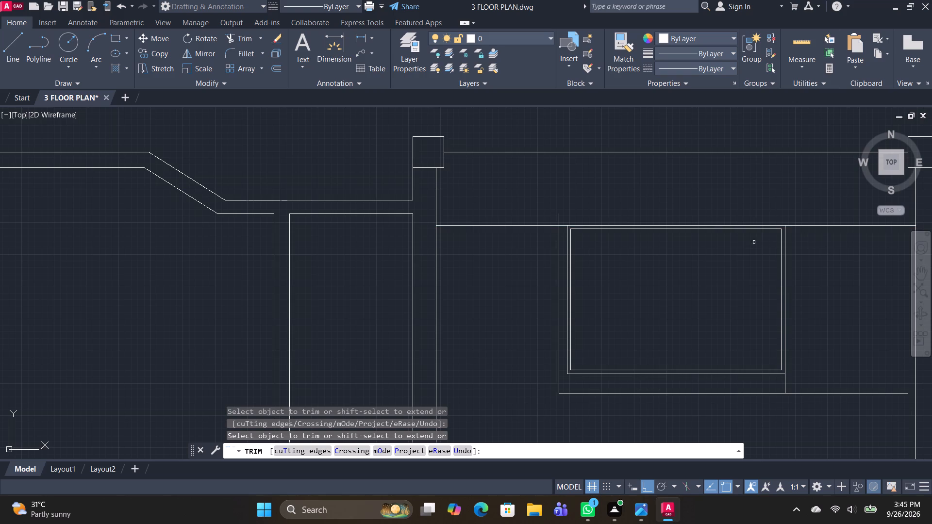
# Trim the west offset line above the extended north line and the east line's stub below the outer rectangle.
pyautogui.moveTo(560, 219); pyautogui.dragTo(551, 215)
pyautogui.moveTo(615, 390); pyautogui.dragTo(601, 355, button='middle')
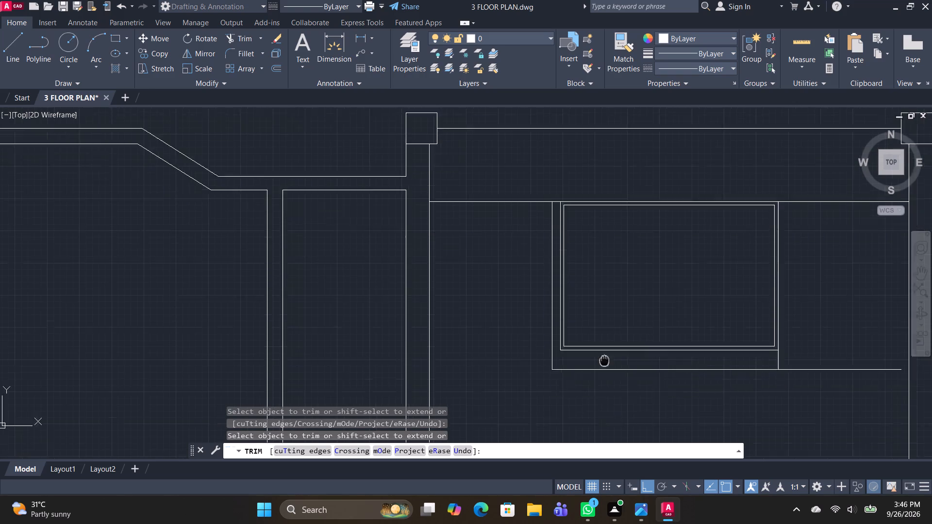
pyautogui.moveTo(601, 355); pyautogui.dragTo(576, 309, button='middle')
pyautogui.moveTo(756, 303); pyautogui.dragTo(699, 302)
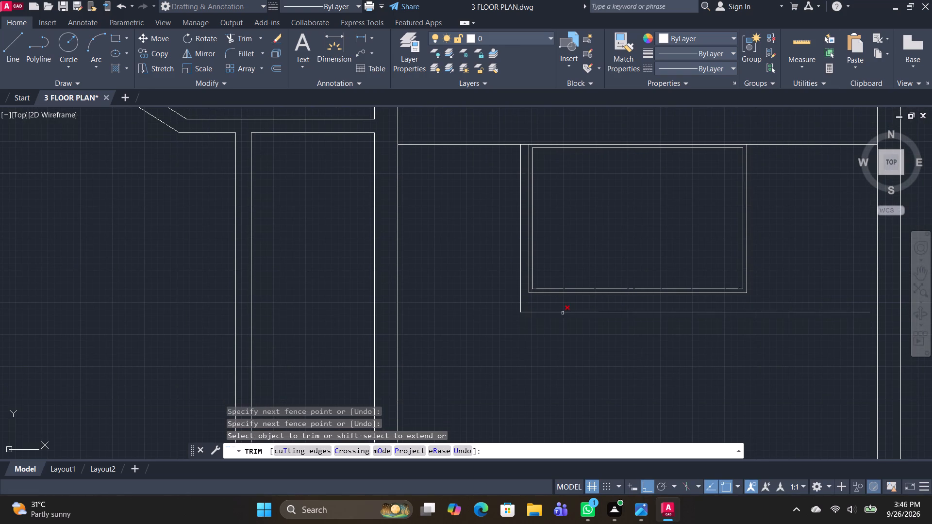
pyautogui.press('space')
# Mirror the west offset line about the rectangles' vertical centre line to their east side, keeping the original.
pyautogui.moveTo(521, 293); pyautogui.dragTo(512, 286)
pyautogui.click(498, 271)
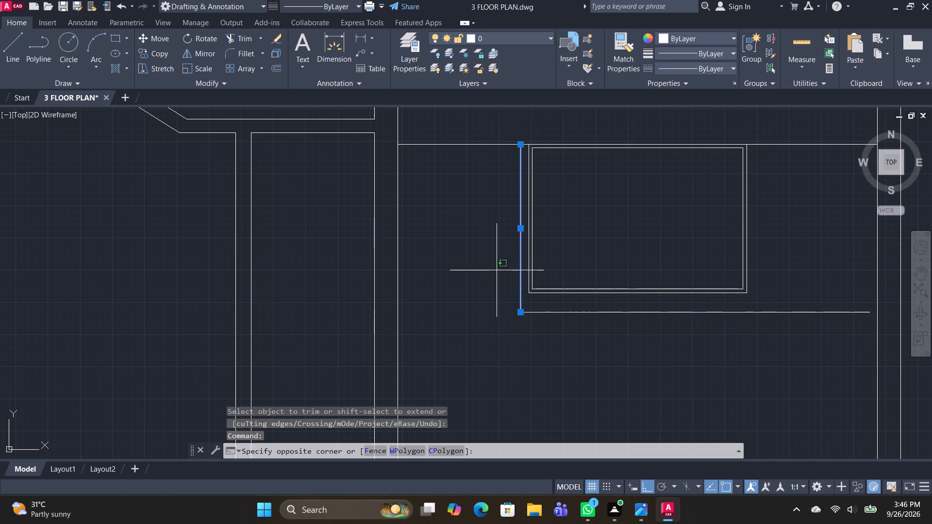
pyautogui.write('MI')
pyautogui.press('space')
pyautogui.moveTo(639, 148); pyautogui.dragTo(639, 154)
pyautogui.click(644, 183)
pyautogui.press('space')
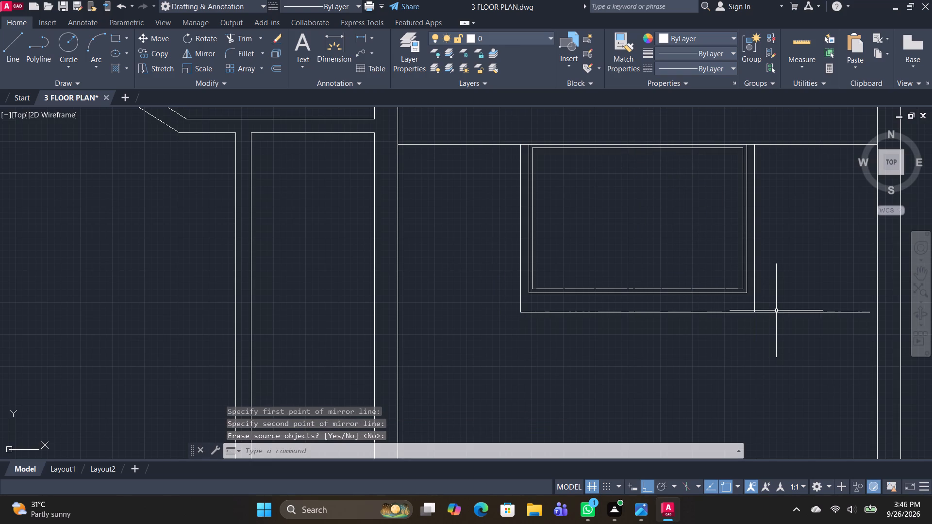
# Trim the southern offset line where it runs east past the mirrored line.
pyautogui.write('TR')
pyautogui.press('space')
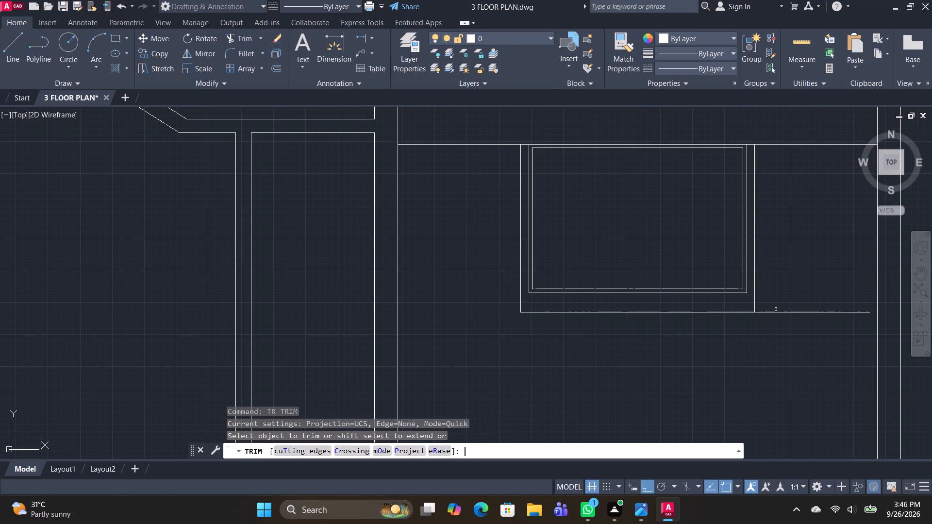
pyautogui.moveTo(781, 281); pyautogui.dragTo(765, 382)
pyautogui.scroll(-2, 723, 371)
pyautogui.moveTo(726, 381); pyautogui.dragTo(691, 326, button='middle')
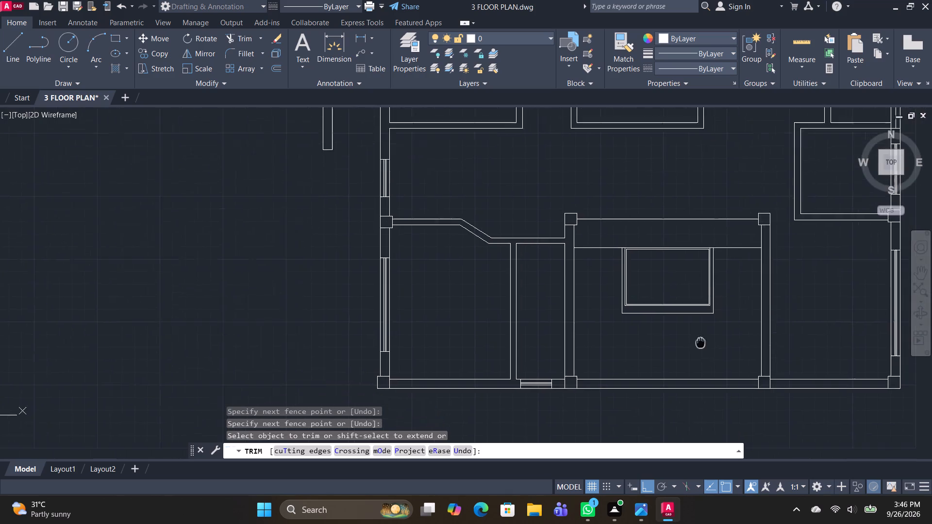
pyautogui.moveTo(691, 326); pyautogui.dragTo(669, 302, button='middle')
pyautogui.press('space')
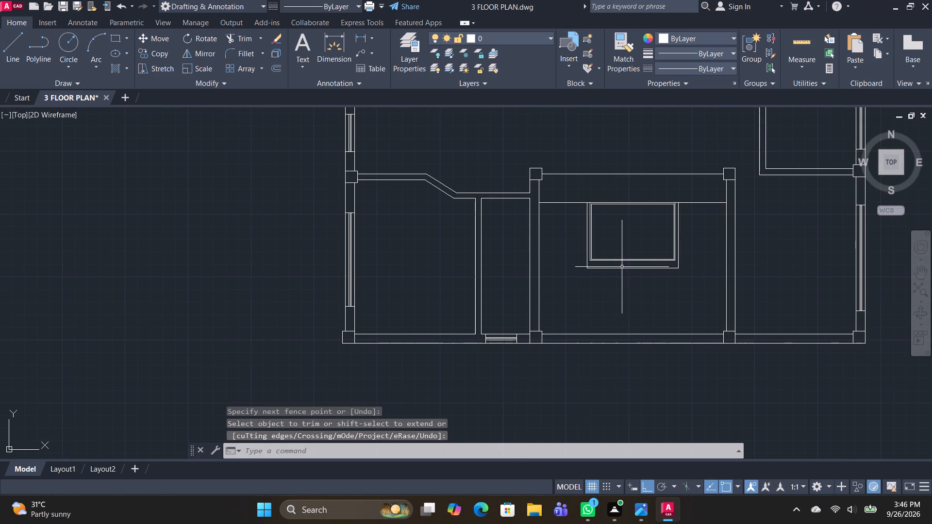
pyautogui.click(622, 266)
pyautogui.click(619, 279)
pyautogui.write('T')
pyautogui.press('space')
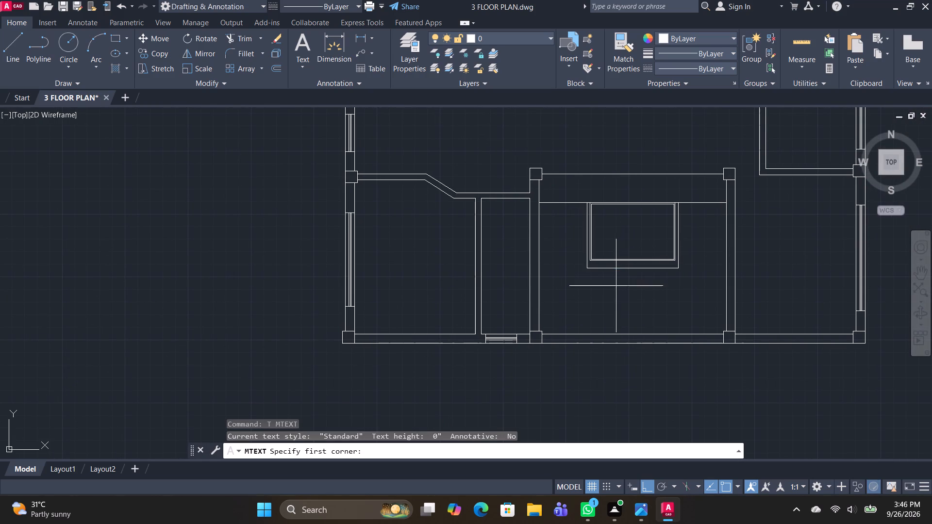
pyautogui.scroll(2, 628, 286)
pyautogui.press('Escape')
# Offset the southern line below the nested rectangles farther south with the Through option.
pyautogui.press('o')
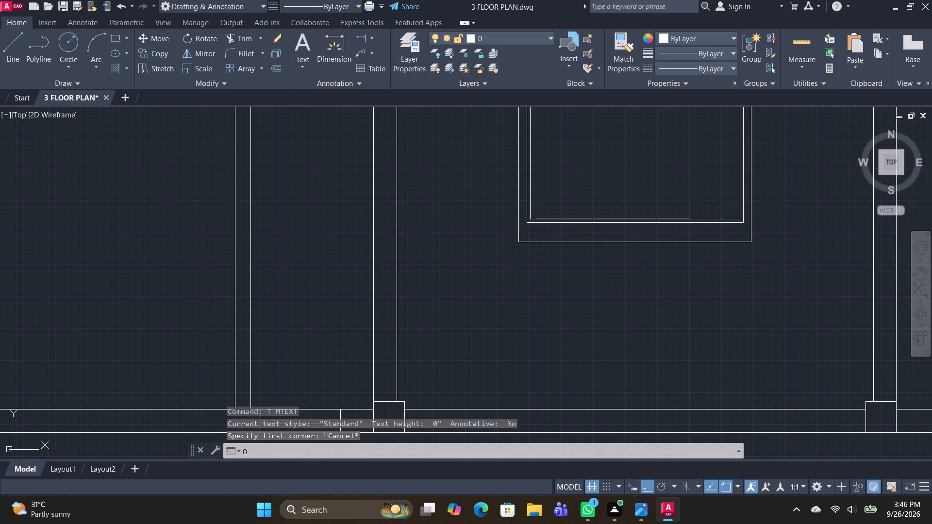
pyautogui.press('space')
pyautogui.write('T')
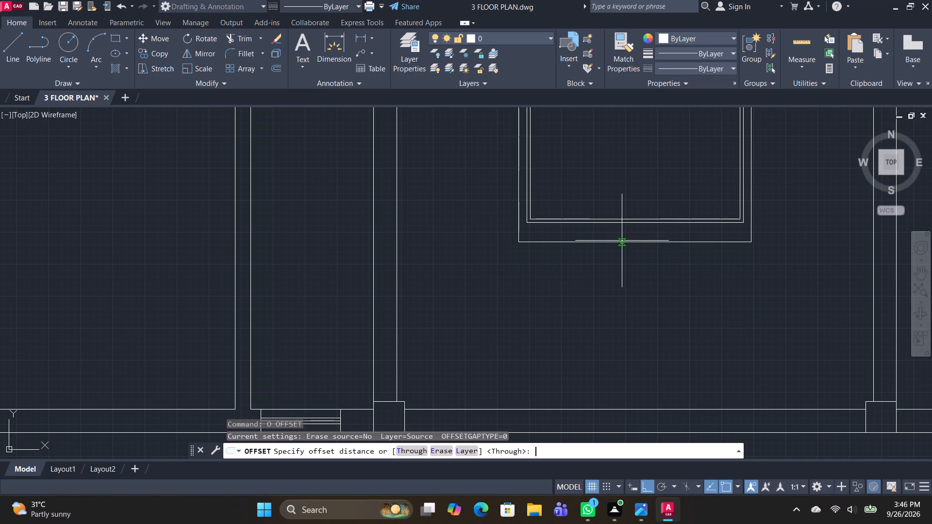
pyautogui.press('space')
pyautogui.click(627, 243)
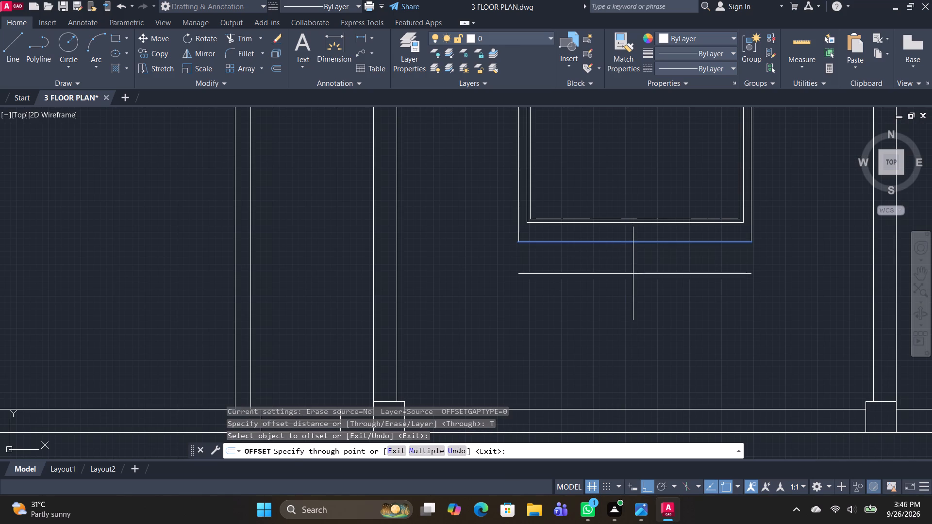
pyautogui.click(633, 278)
pyautogui.press('space')
# Extend both side offset lines south to the new line and trim away the former southern line between them.
pyautogui.press('t')
pyautogui.press('r')
pyautogui.press('space')
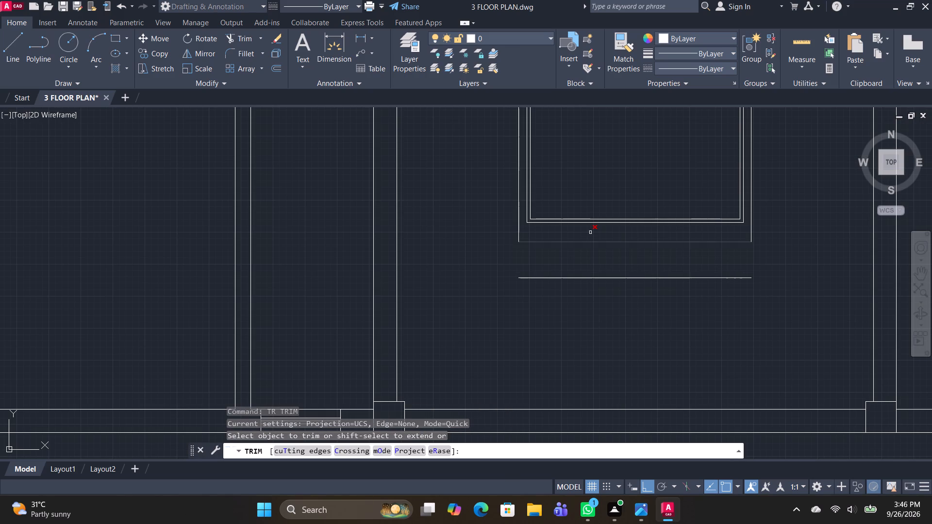
pyautogui.keyDown('shift'); pyautogui.click(519, 236); pyautogui.keyUp('shift')
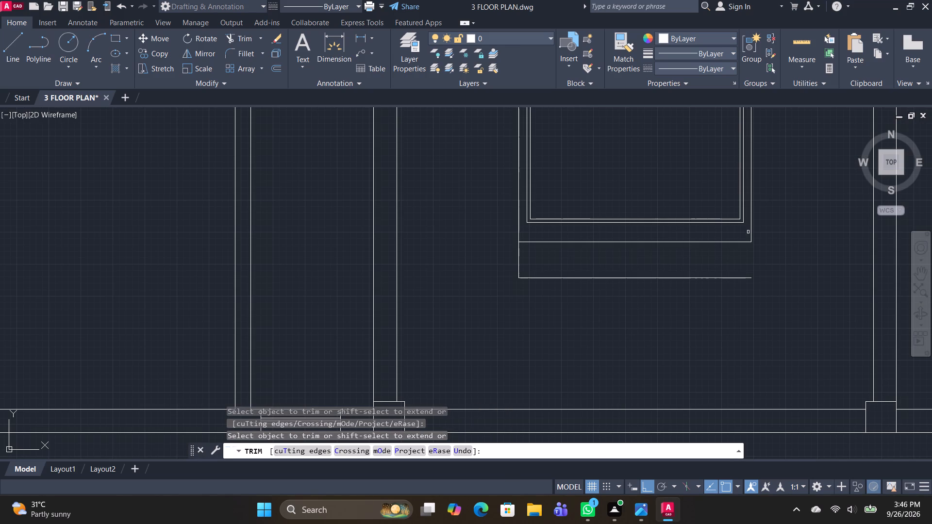
pyautogui.keyDown('shift'); pyautogui.click(751, 230); pyautogui.keyUp('shift')
pyautogui.moveTo(724, 240); pyautogui.dragTo(675, 261)
pyautogui.scroll(-2, 672, 253)
pyautogui.scroll(-1, 664, 305)
pyautogui.moveTo(631, 320); pyautogui.dragTo(588, 319, button='middle')
pyautogui.scroll(2, 609, 267)
pyautogui.press('space')
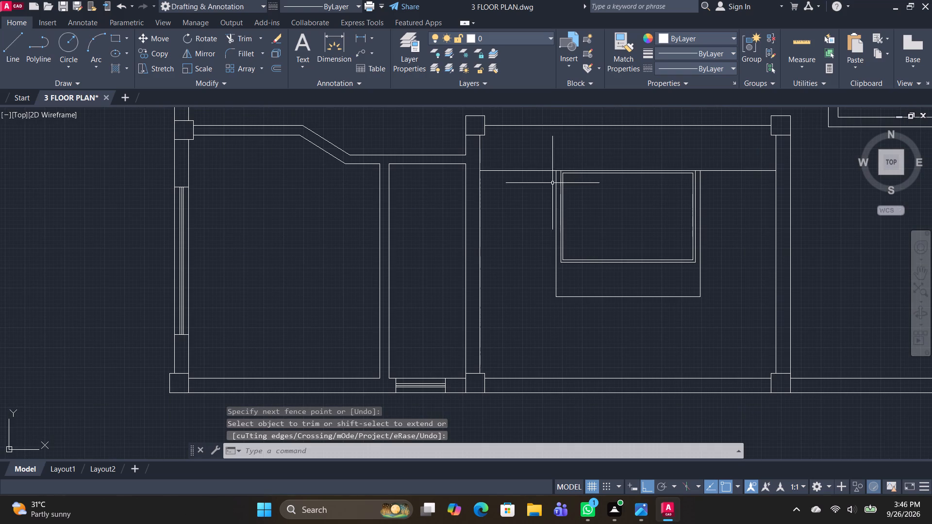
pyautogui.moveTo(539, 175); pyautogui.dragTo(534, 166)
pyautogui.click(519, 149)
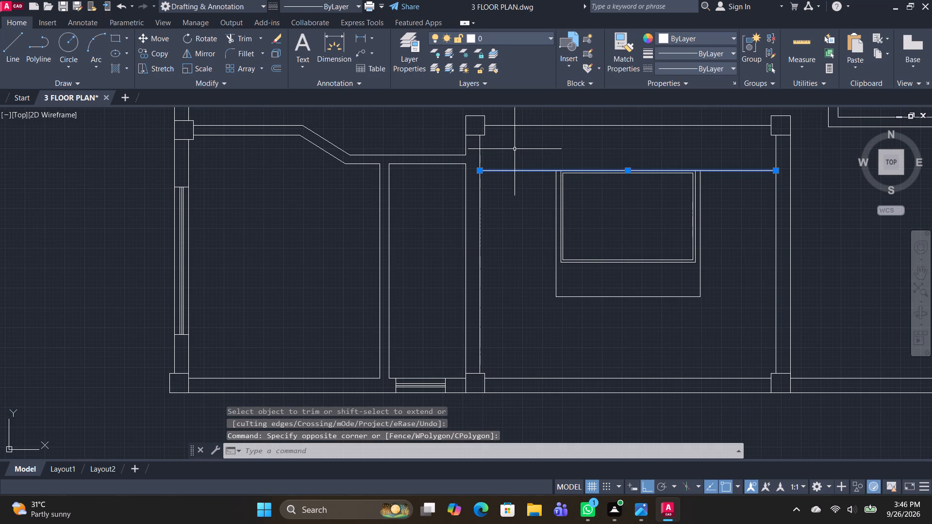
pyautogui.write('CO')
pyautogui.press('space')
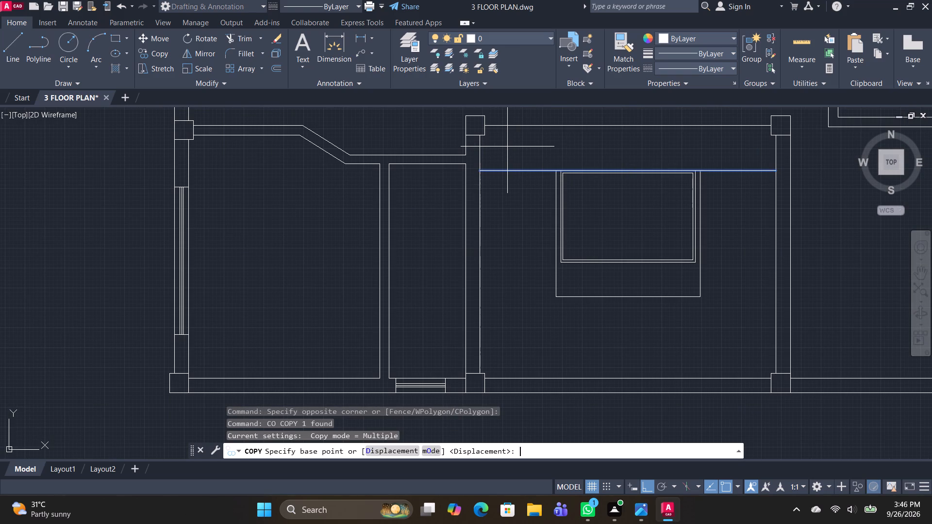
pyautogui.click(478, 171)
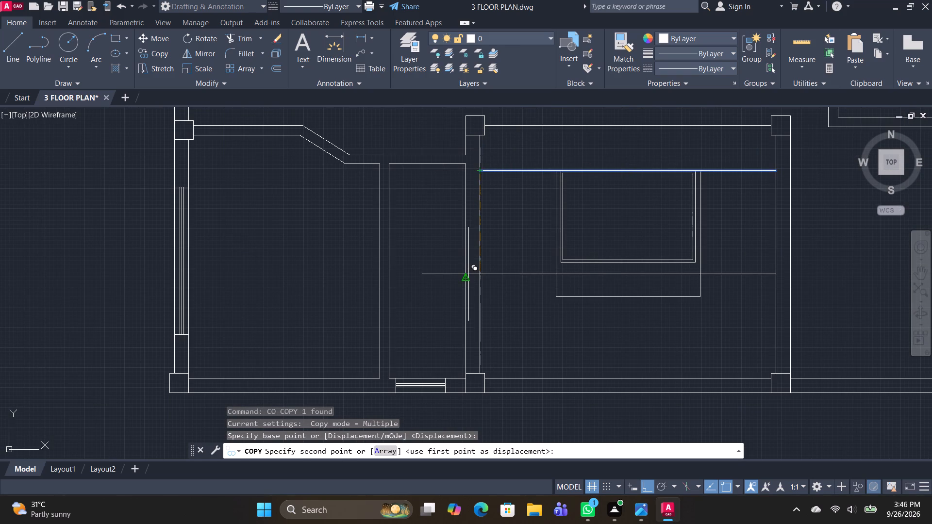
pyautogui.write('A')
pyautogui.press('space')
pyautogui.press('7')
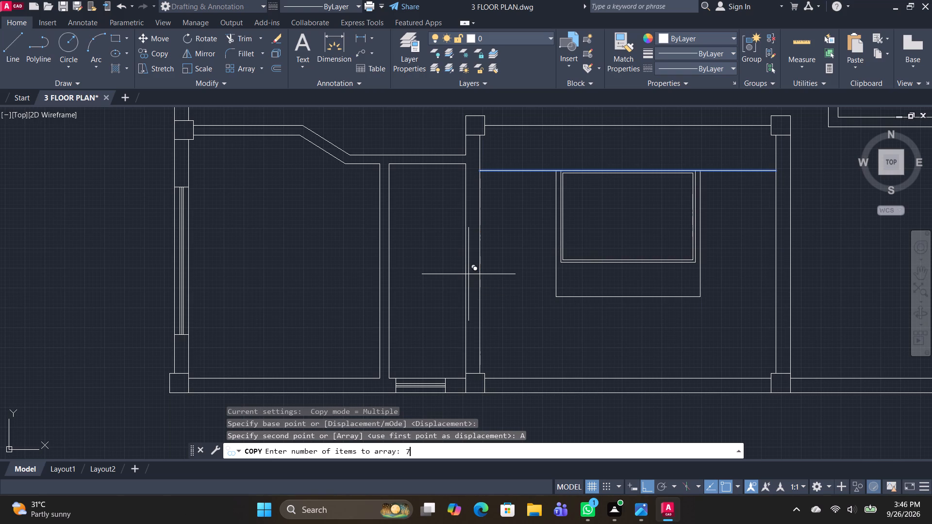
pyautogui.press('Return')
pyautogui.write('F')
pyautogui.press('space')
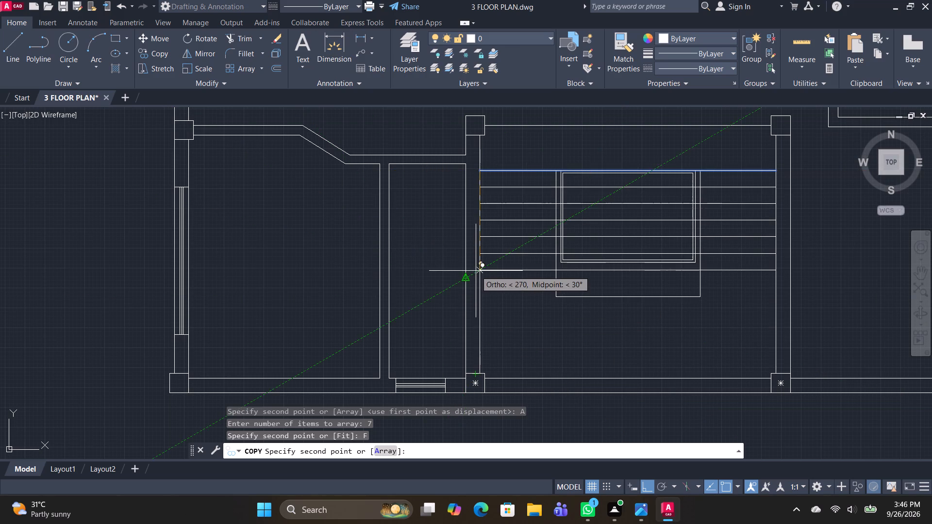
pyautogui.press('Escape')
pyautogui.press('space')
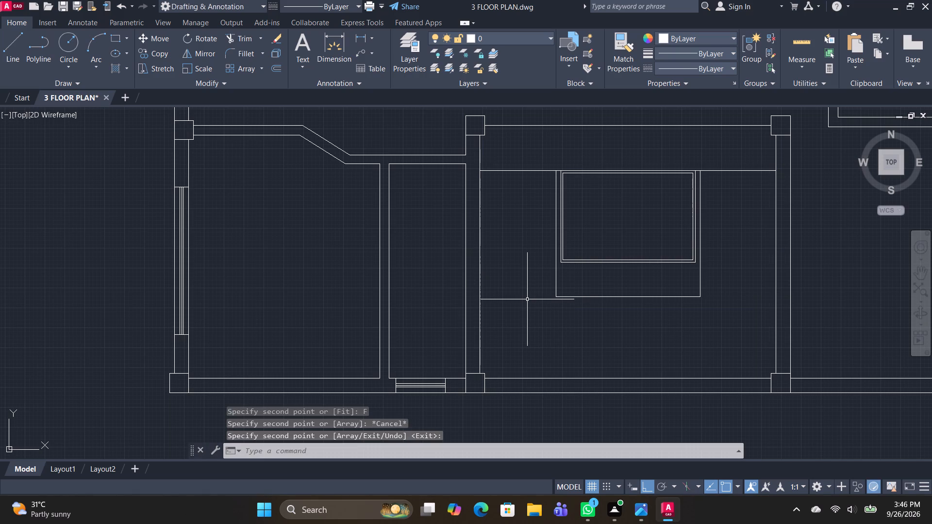
# Copy the room-wide north line as a 12-item array fitted from its west end down to the southwest column's centre.
pyautogui.moveTo(519, 221); pyautogui.dragTo(517, 212)
pyautogui.click(501, 157)
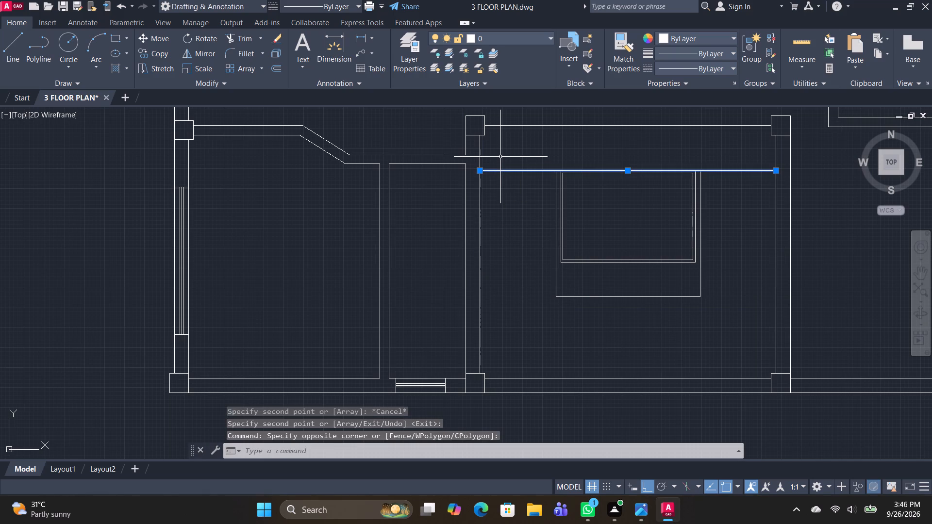
pyautogui.write('CO')
pyautogui.press('space')
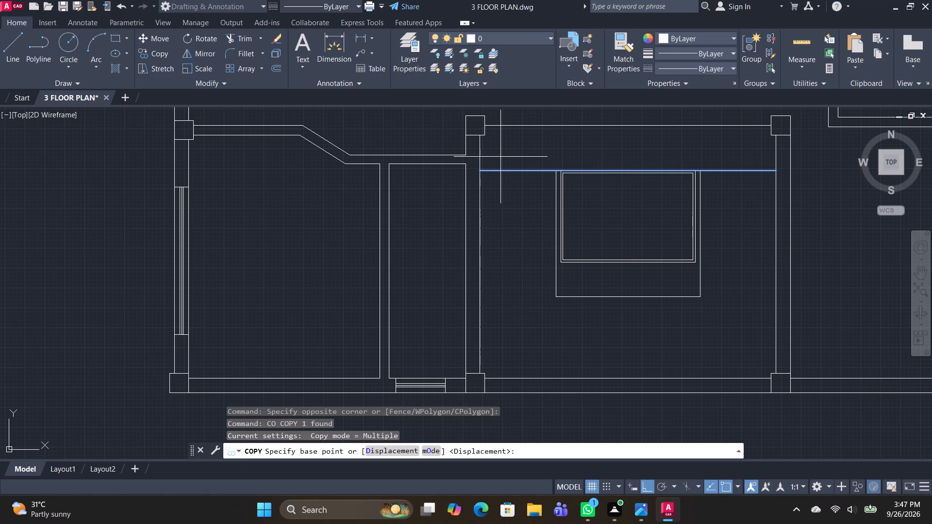
pyautogui.write('A')
pyautogui.press('space')
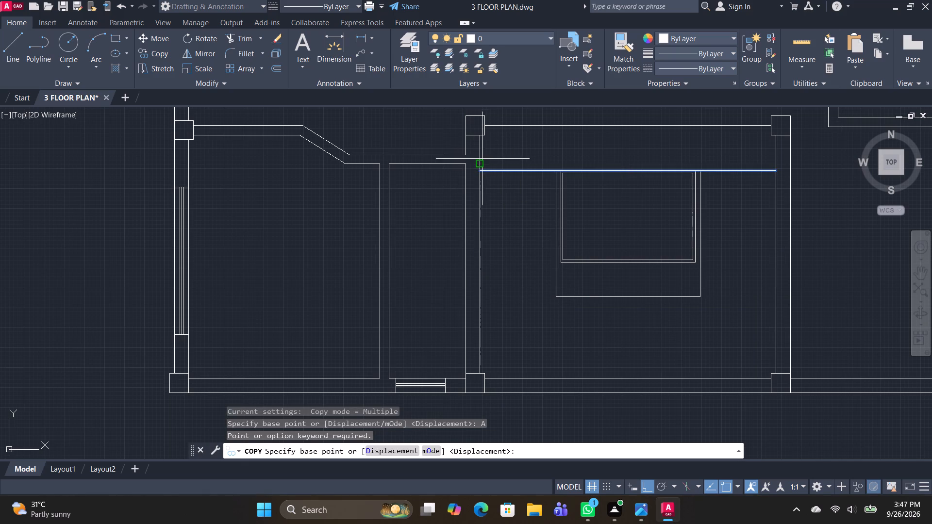
pyautogui.click(482, 170)
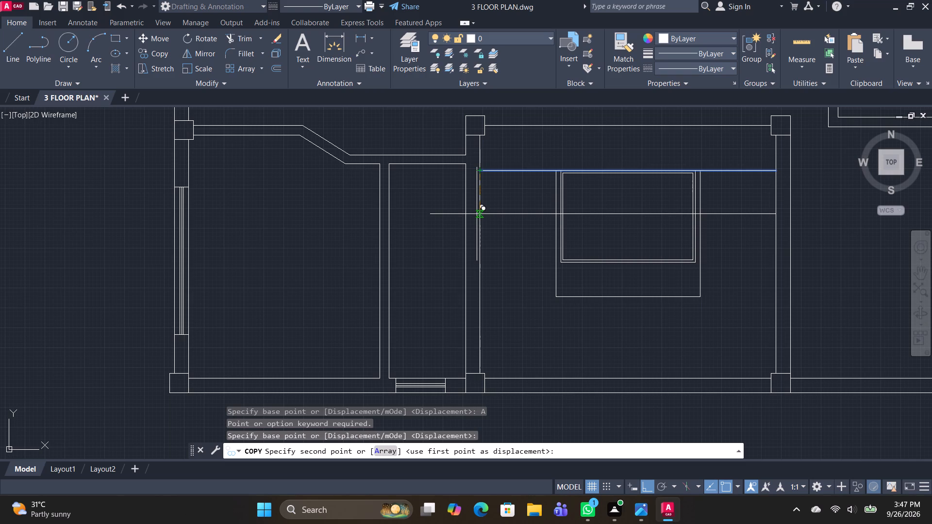
pyautogui.write('A')
pyautogui.press('space')
pyautogui.write('12')
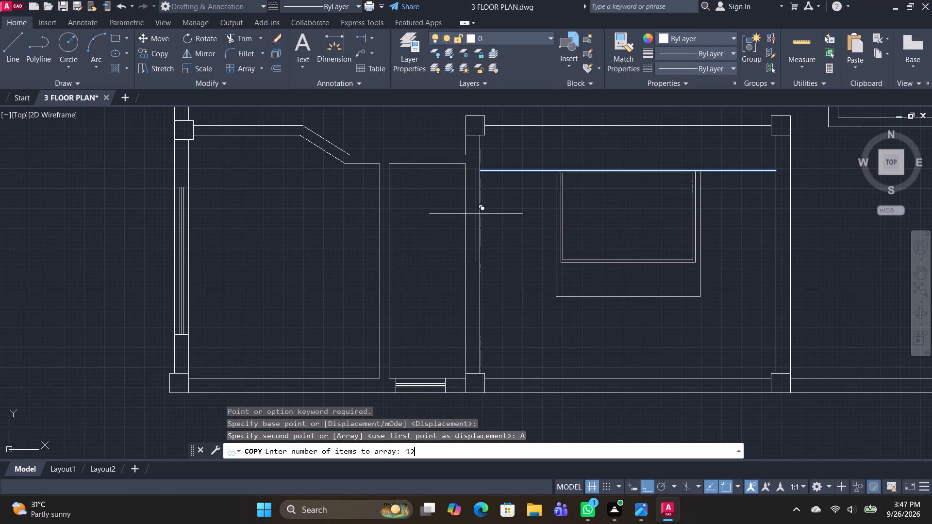
pyautogui.press('Return')
pyautogui.write('F')
pyautogui.press('space')
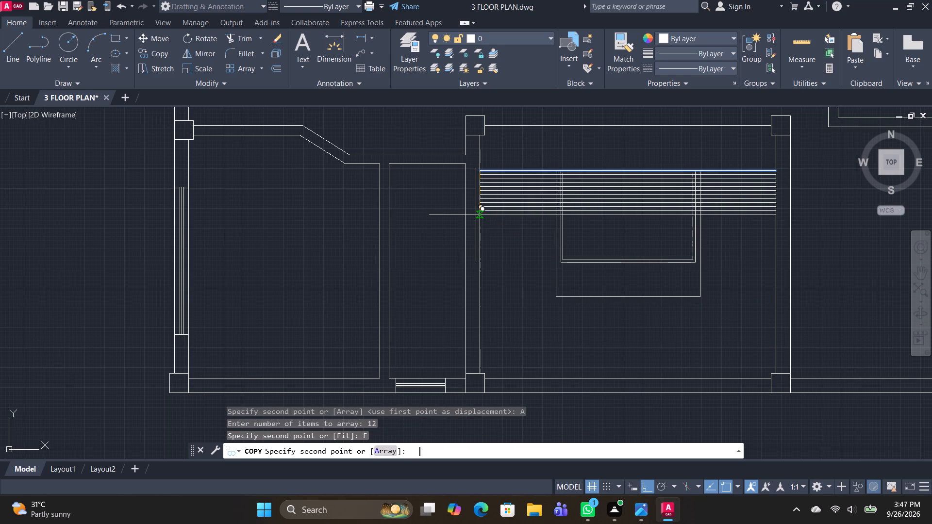
pyautogui.scroll(1, 473, 385)
pyautogui.click(473, 385)
pyautogui.press('space')
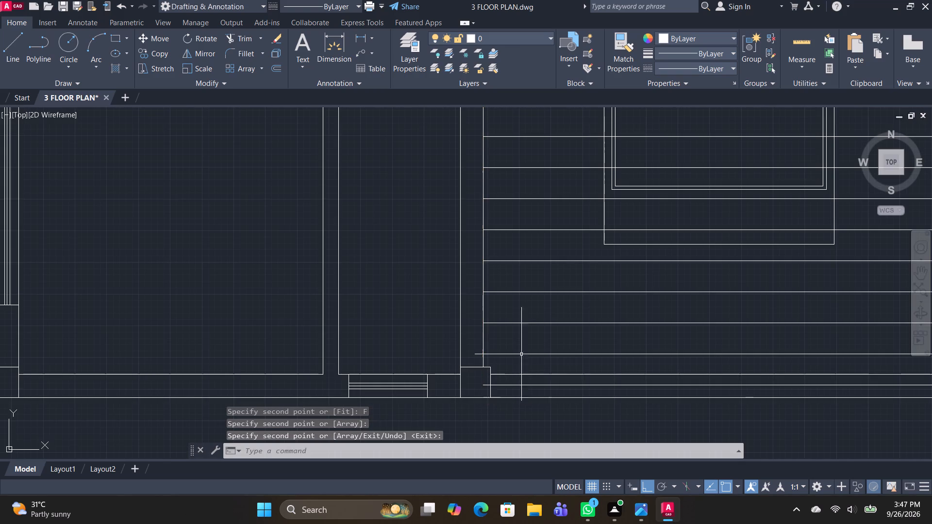
# Erase the room's inner south wall line between the two southern columns.
pyautogui.moveTo(534, 352); pyautogui.dragTo(403, 289, button='middle')
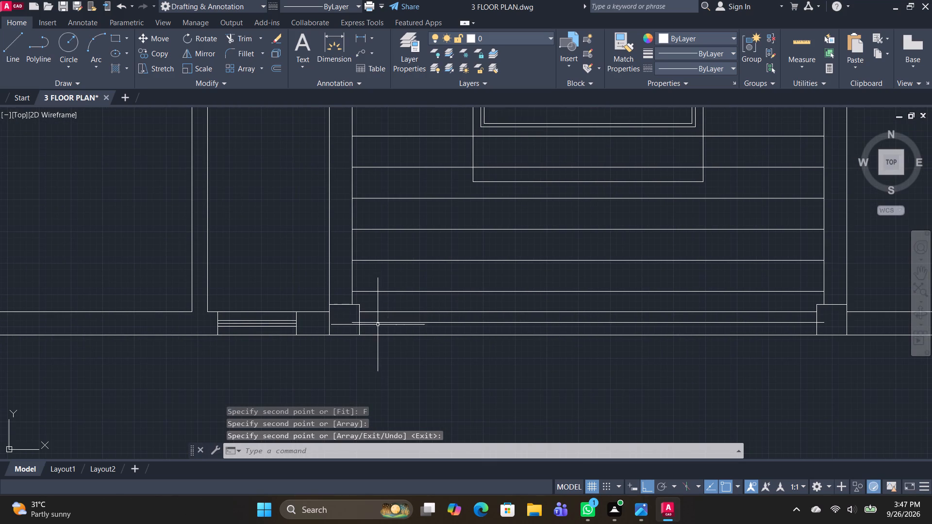
pyautogui.click(387, 313)
pyautogui.press('Delete')
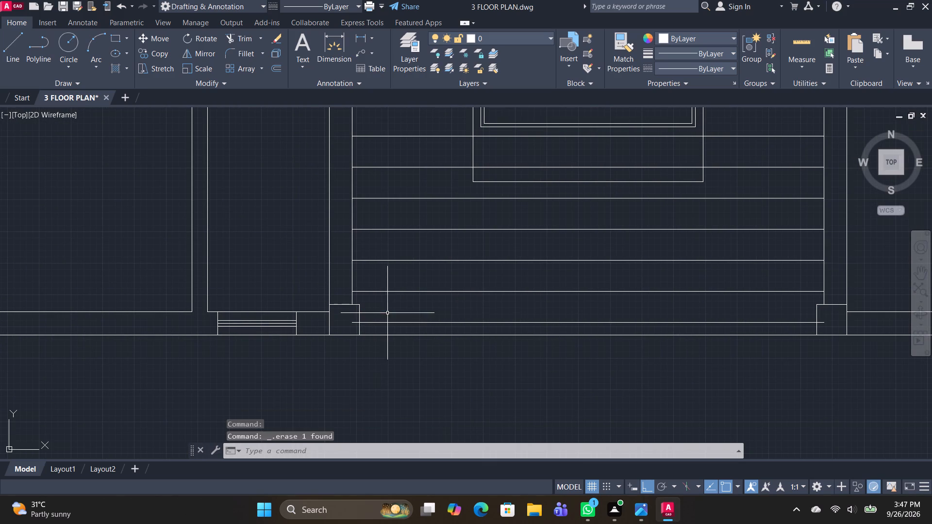
# Trim the southernmost array line's ends inside the southwest and southeast columns.
pyautogui.write('TR')
pyautogui.press('space')
pyautogui.click(358, 323)
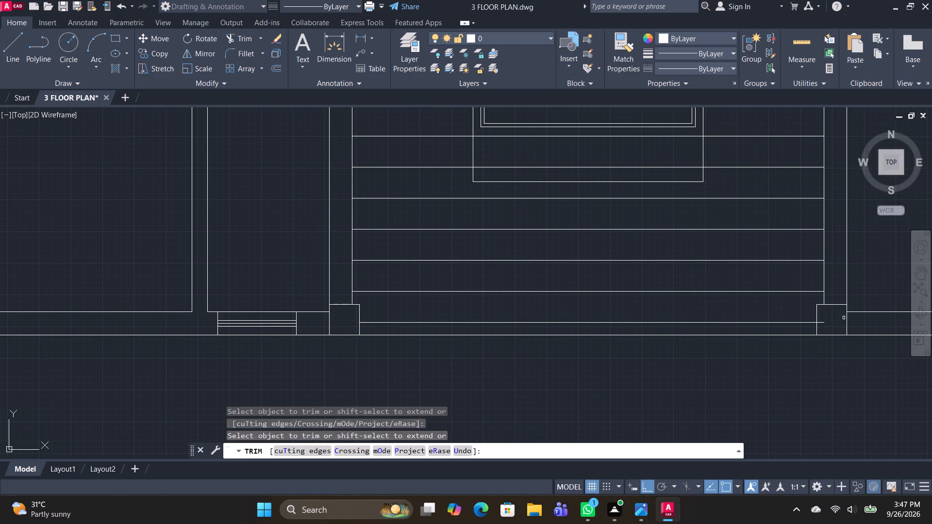
pyautogui.click(823, 324)
pyautogui.scroll(-3, 773, 284)
pyautogui.moveTo(803, 233); pyautogui.dragTo(731, 293, button='middle')
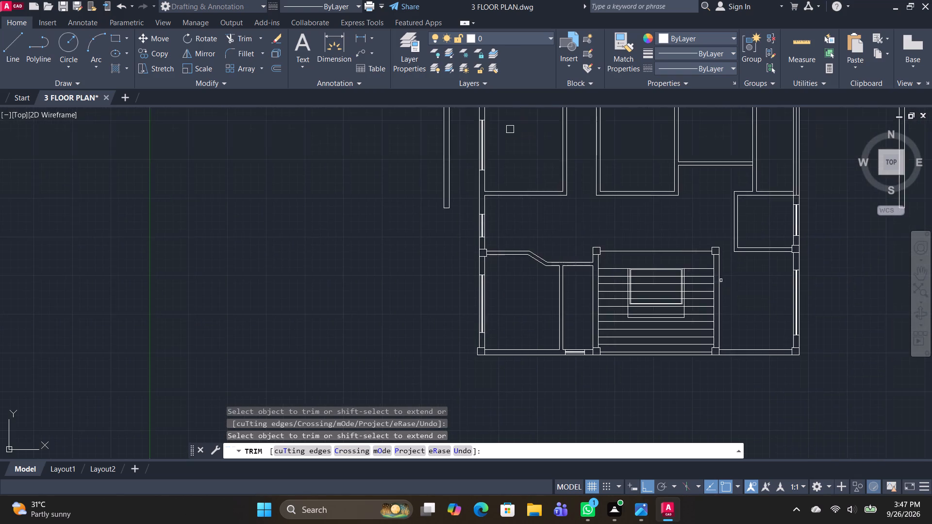
# Trim the horizontal array lines inside the border's southern area and inside the nested rectangle.
pyautogui.scroll(3, 701, 284)
pyautogui.moveTo(593, 385); pyautogui.dragTo(629, 303, button='middle')
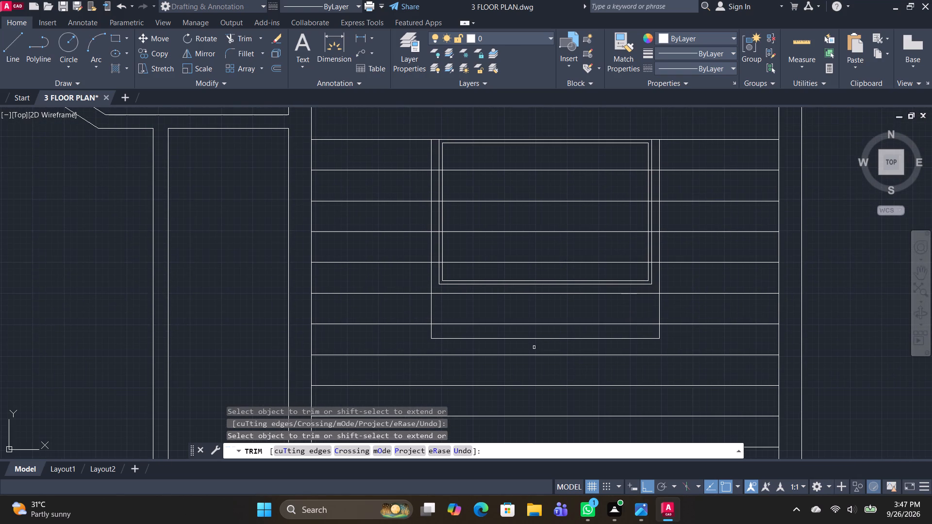
pyautogui.moveTo(542, 330); pyautogui.dragTo(540, 289)
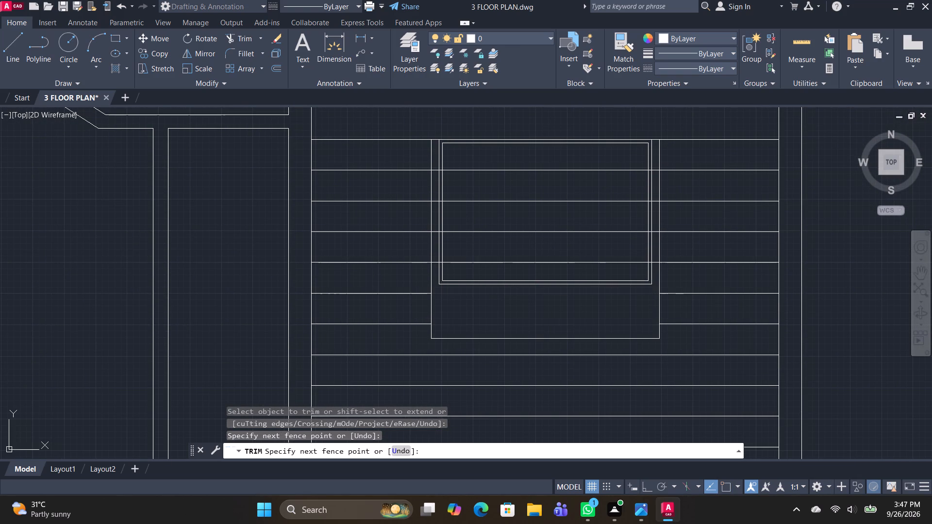
pyautogui.moveTo(539, 273); pyautogui.dragTo(526, 155)
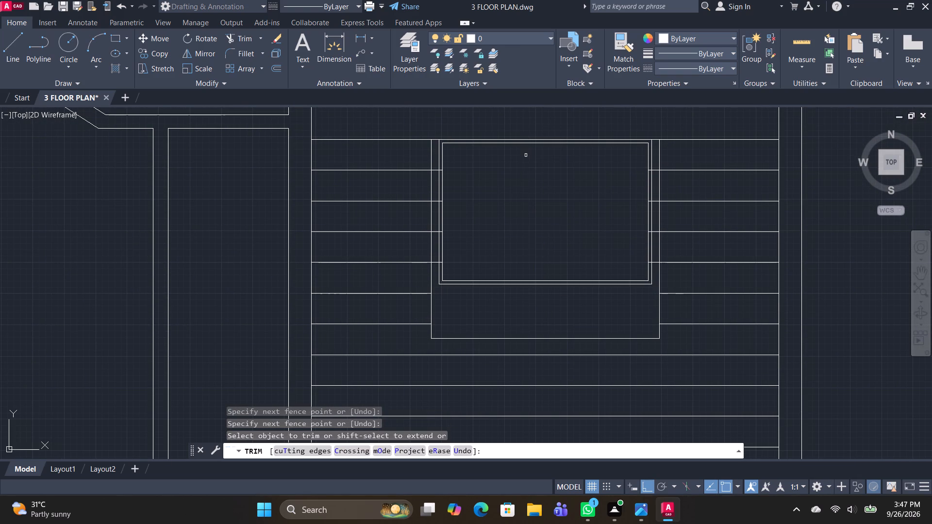
# Trim the horizontal line ends out of the gap between the border's west line and the nested rectangles.
pyautogui.scroll(3, 458, 192)
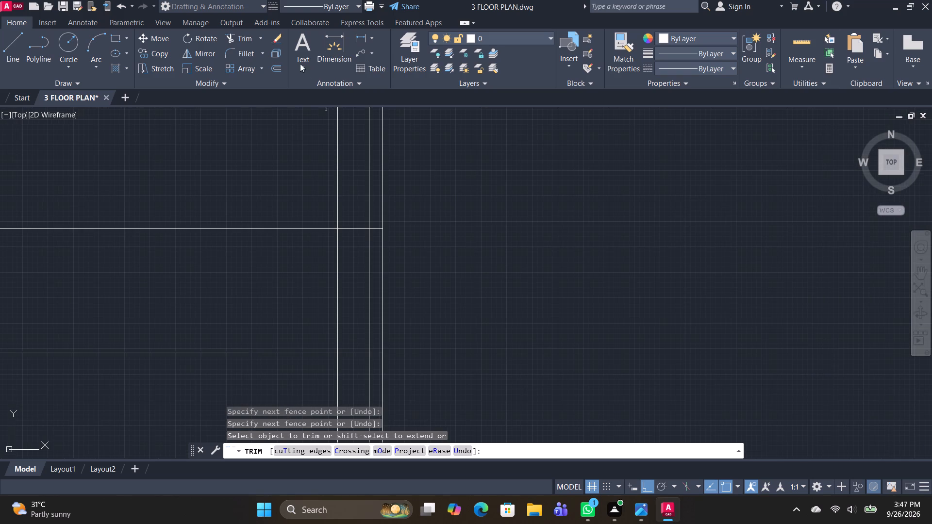
pyautogui.moveTo(422, 221); pyautogui.dragTo(538, 290, button='middle')
pyautogui.moveTo(469, 156); pyautogui.dragTo(471, 268)
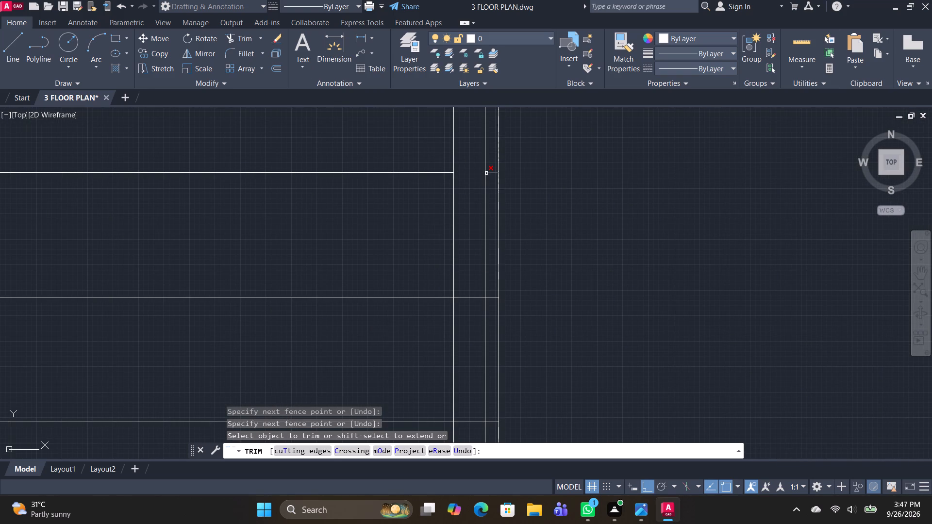
pyautogui.click(491, 172)
pyautogui.click(493, 296)
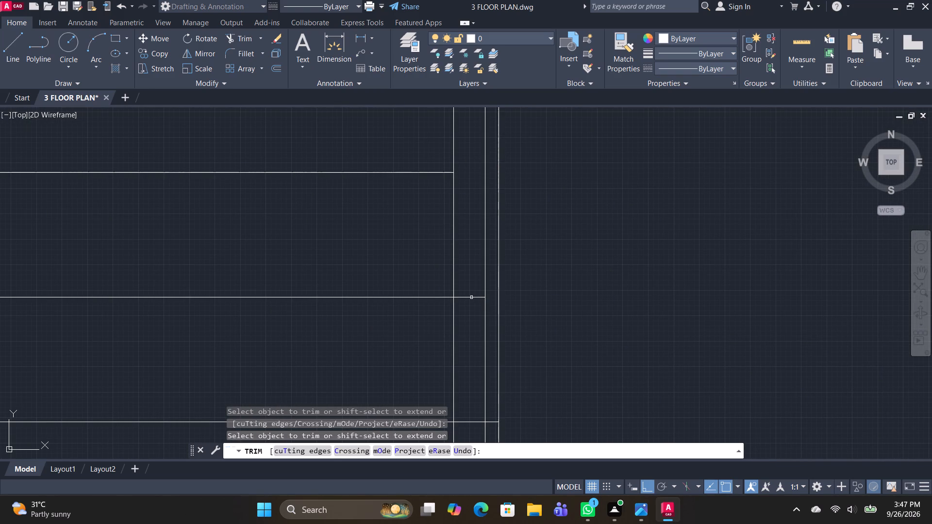
pyautogui.click(471, 297)
pyautogui.scroll(-2, 568, 298)
pyautogui.moveTo(570, 303); pyautogui.dragTo(548, 205, button='middle')
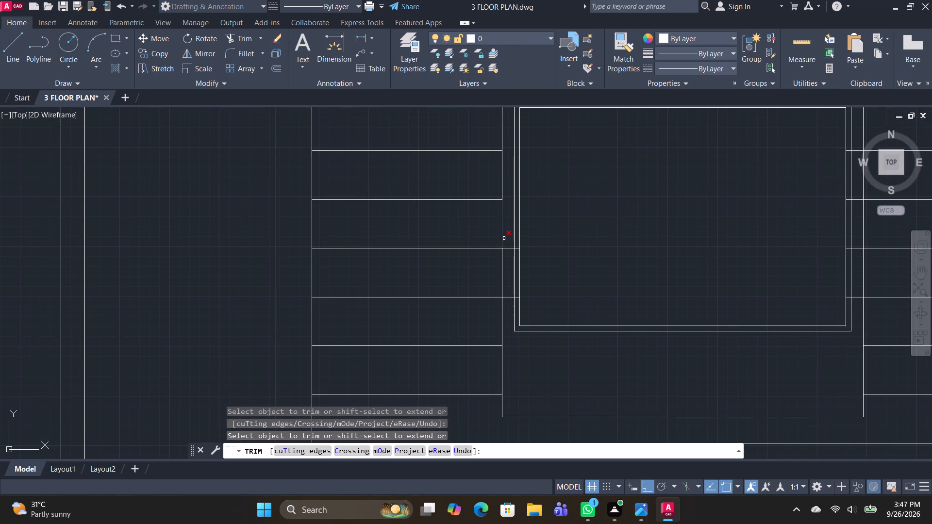
pyautogui.moveTo(508, 238); pyautogui.dragTo(510, 306)
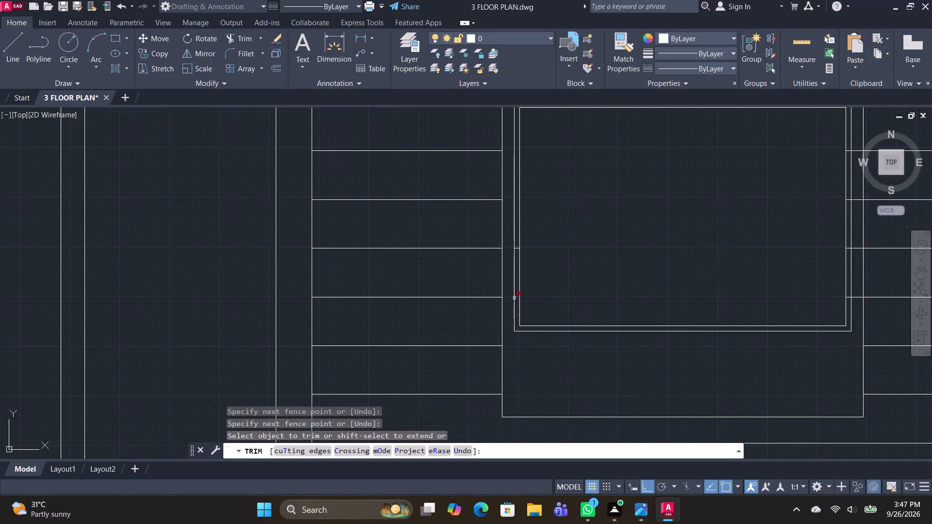
pyautogui.scroll(1, 514, 298)
pyautogui.click(516, 297)
pyautogui.click(515, 219)
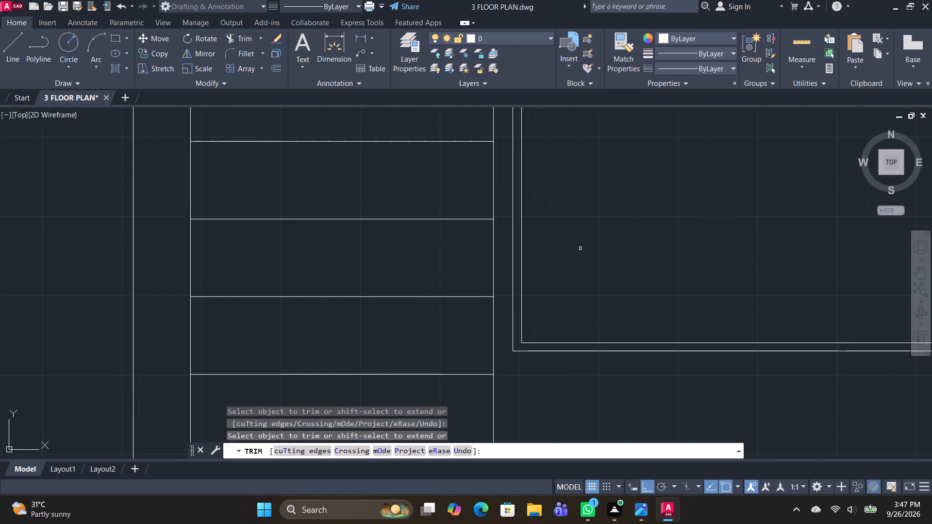
pyautogui.scroll(-2, 580, 250)
pyautogui.moveTo(633, 255); pyautogui.dragTo(574, 318, button='middle')
pyautogui.scroll(1, 490, 201)
pyautogui.moveTo(486, 221); pyautogui.dragTo(491, 188)
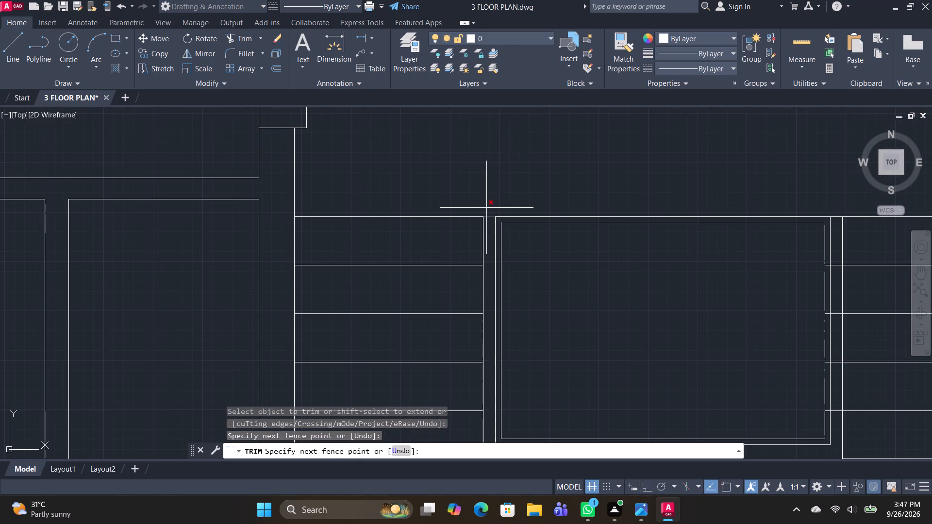
pyautogui.moveTo(491, 188); pyautogui.dragTo(493, 175)
# Trim the horizontal line ends out of the gap between the border's east line and the nested rectangles.
pyautogui.moveTo(694, 280); pyautogui.dragTo(471, 284, button='middle')
pyautogui.scroll(2, 590, 233)
pyautogui.moveTo(644, 189); pyautogui.dragTo(645, 215)
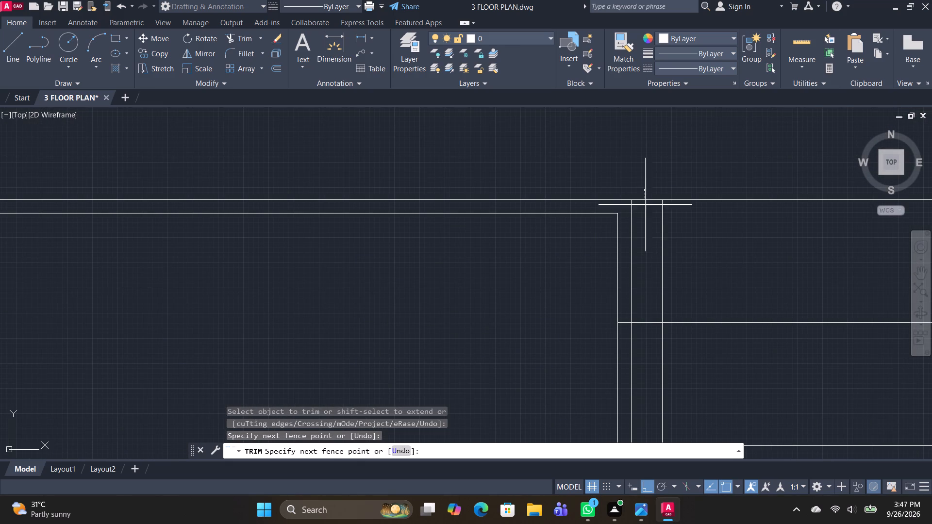
pyautogui.moveTo(645, 215); pyautogui.dragTo(647, 349)
pyautogui.click(627, 324)
pyautogui.scroll(-2, 629, 336)
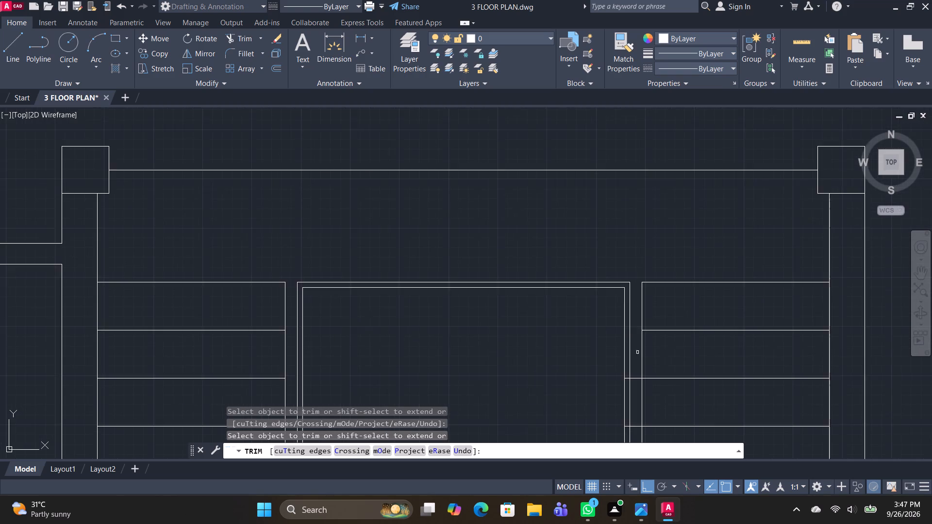
pyautogui.moveTo(637, 353); pyautogui.dragTo(592, 221, button='middle')
pyautogui.scroll(3, 583, 250)
pyautogui.click(570, 231)
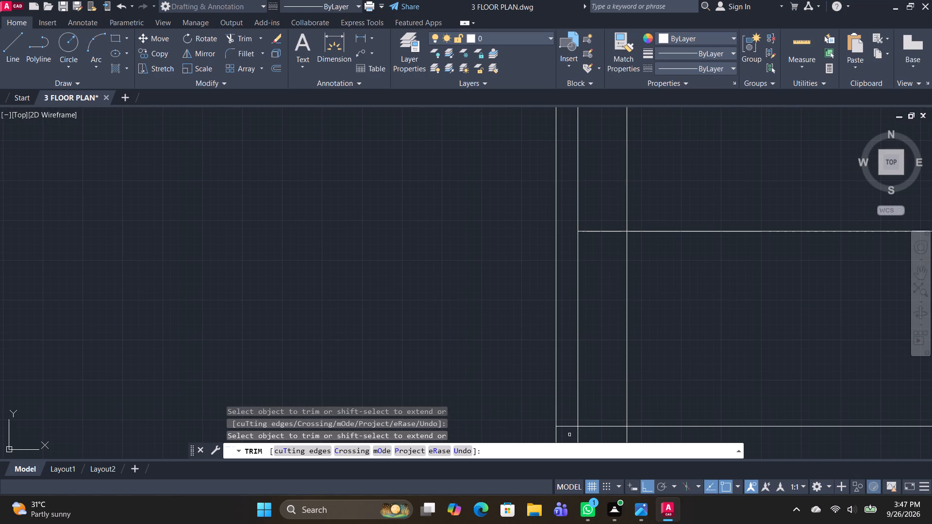
pyautogui.click(569, 426)
pyautogui.moveTo(608, 213); pyautogui.dragTo(615, 442)
pyautogui.scroll(-3, 608, 376)
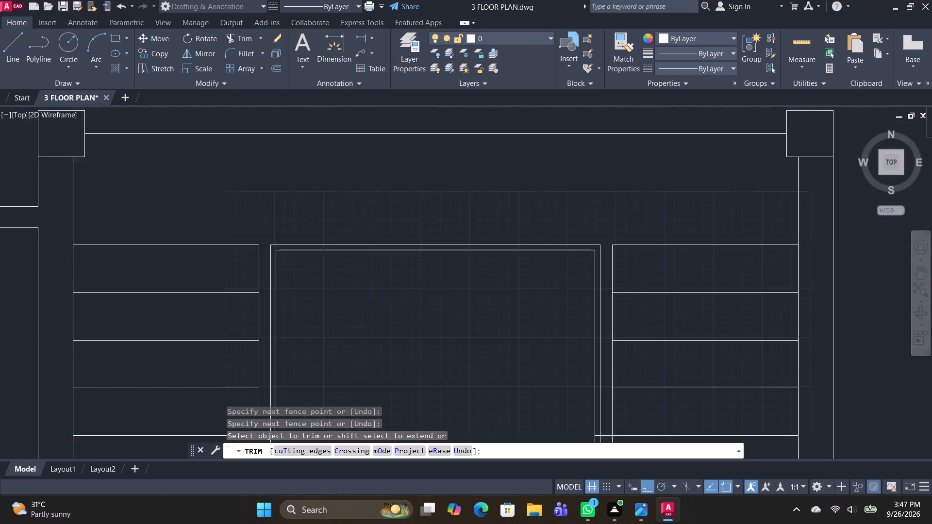
pyautogui.moveTo(597, 318); pyautogui.dragTo(540, 97, button='middle')
pyautogui.scroll(2, 550, 200)
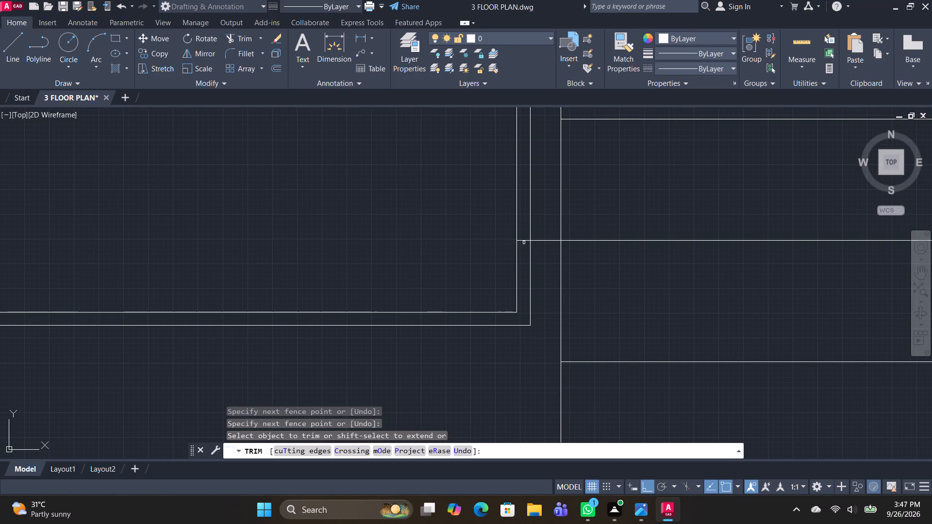
pyautogui.click(524, 243)
pyautogui.click(523, 231)
pyautogui.moveTo(540, 233); pyautogui.dragTo(549, 257)
pyautogui.scroll(-3, 549, 258)
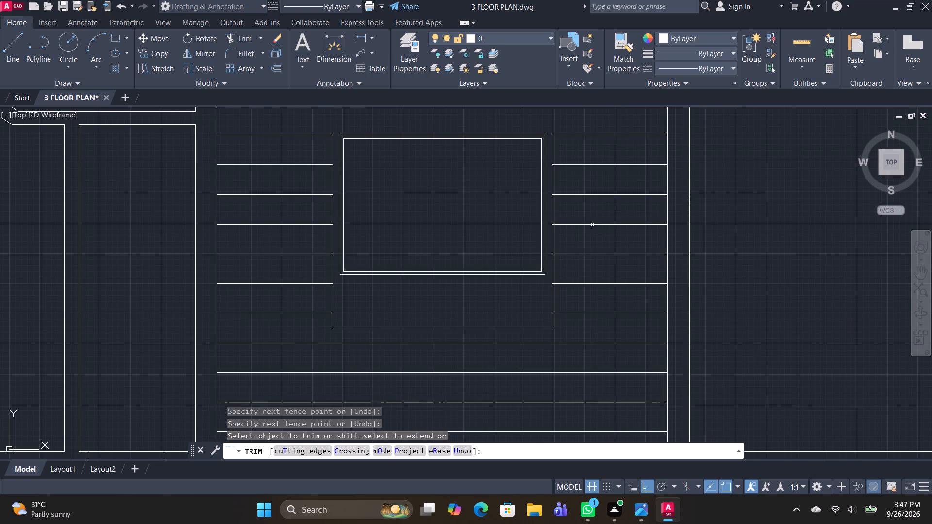
pyautogui.press('space')
# Offset the border's south line a short distance southward using the Through option.
pyautogui.scroll(-2, 449, 303)
pyautogui.moveTo(410, 341); pyautogui.dragTo(400, 295, button='middle')
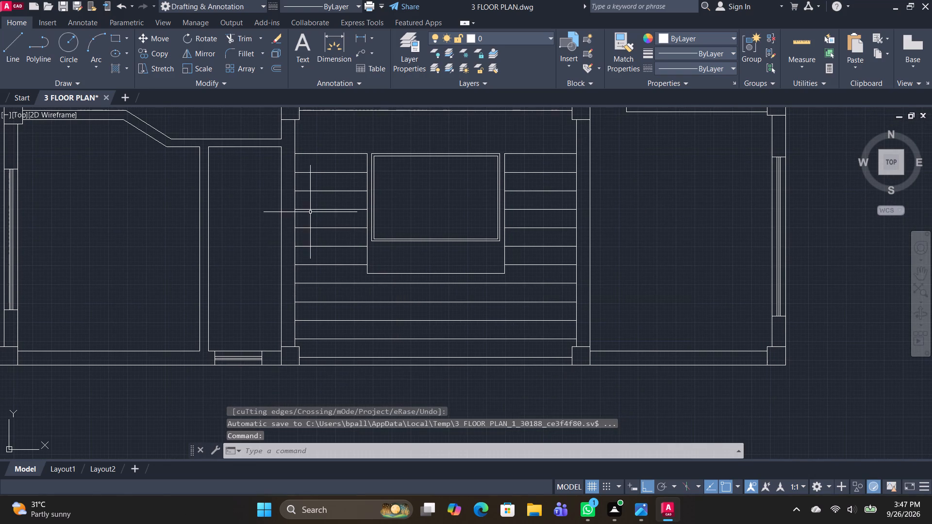
pyautogui.scroll(1, 311, 211)
pyautogui.click(399, 272)
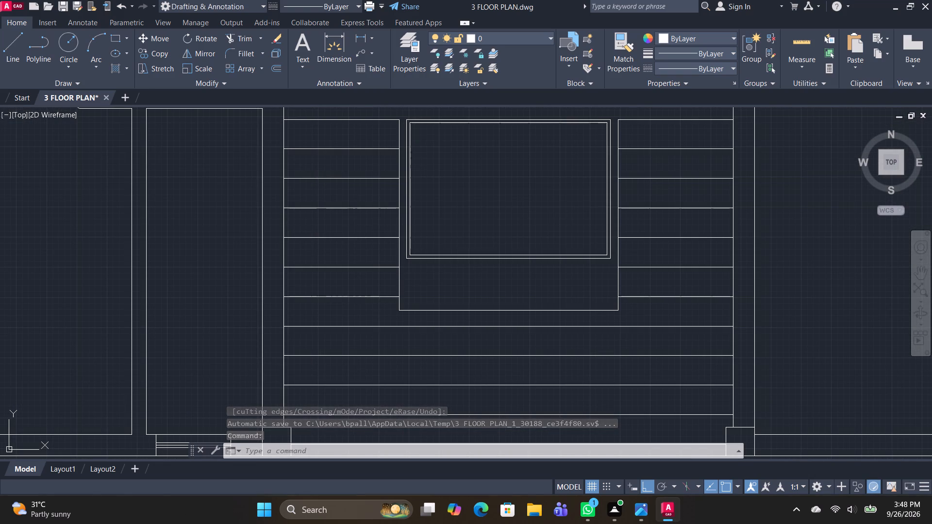
pyautogui.click(419, 311)
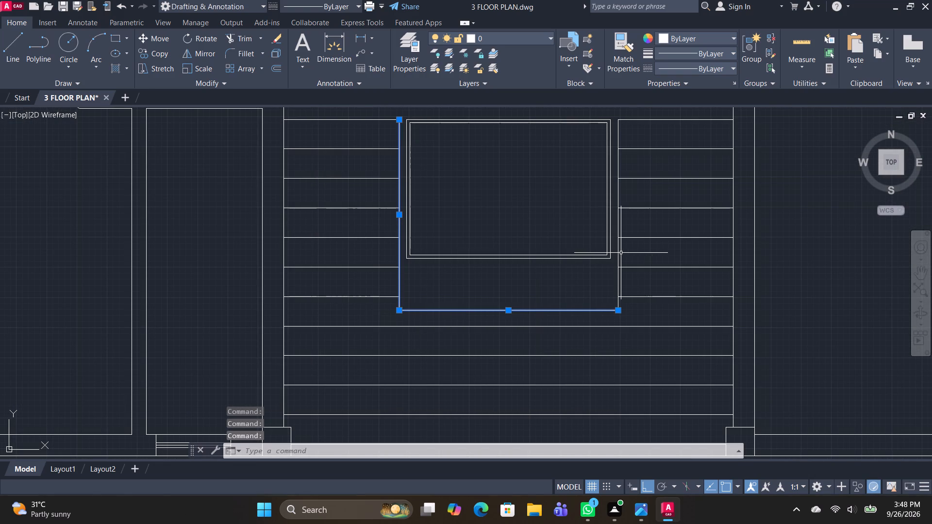
pyautogui.click(618, 251)
pyautogui.write('O')
pyautogui.press('space')
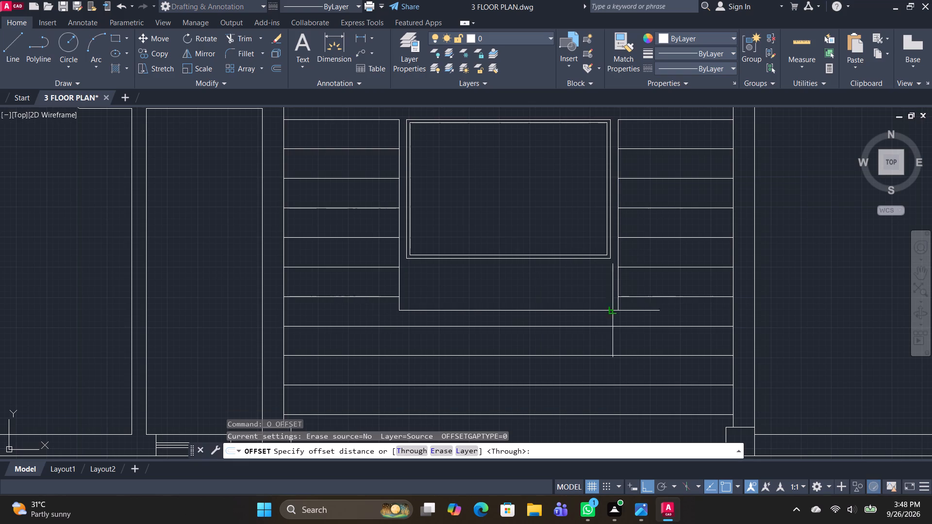
pyautogui.write('T')
pyautogui.press('space')
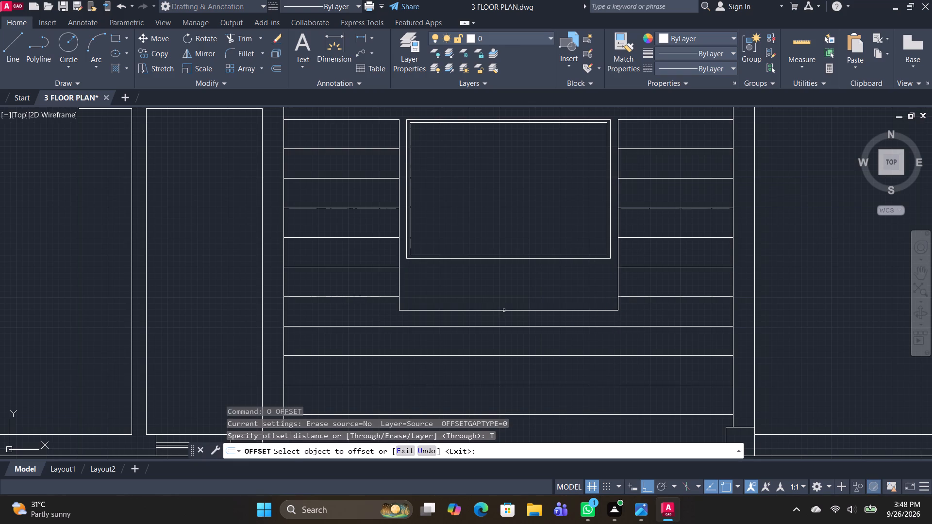
pyautogui.click(505, 309)
pyautogui.scroll(3, 505, 311)
pyautogui.click(505, 317)
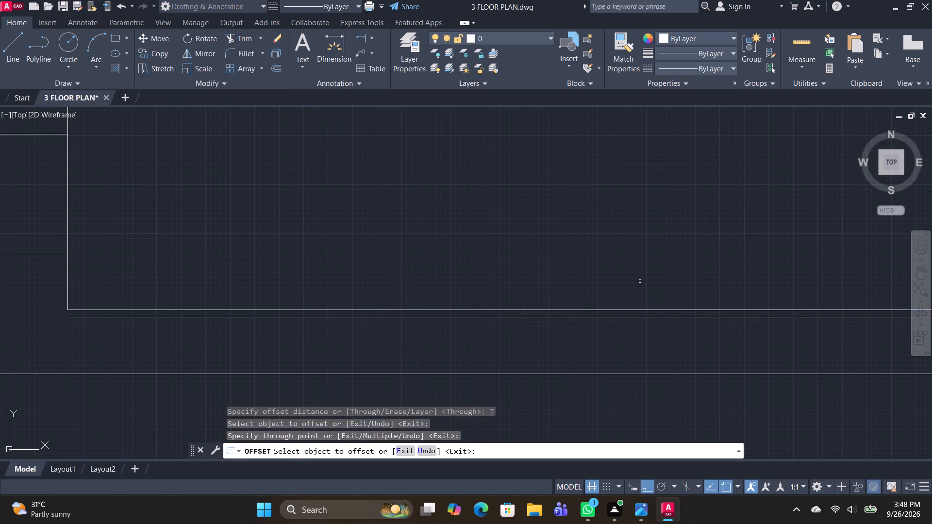
pyautogui.scroll(-2, 642, 278)
pyautogui.moveTo(667, 271); pyautogui.dragTo(549, 280, button='middle')
pyautogui.press('space')
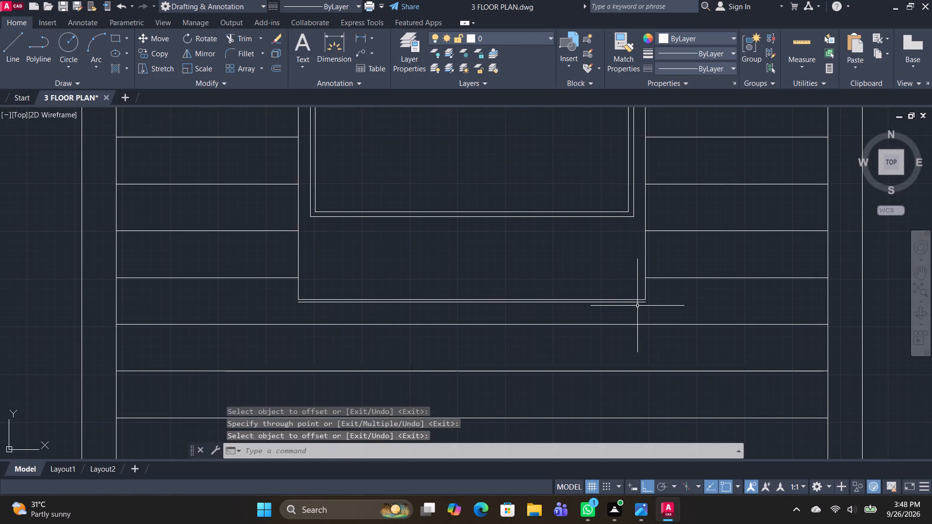
# Offset the border's east and west lines outward by the spacing between the two southern border lines.
pyautogui.press('space')
pyautogui.scroll(2, 648, 309)
pyautogui.click(635, 295)
pyautogui.click(635, 287)
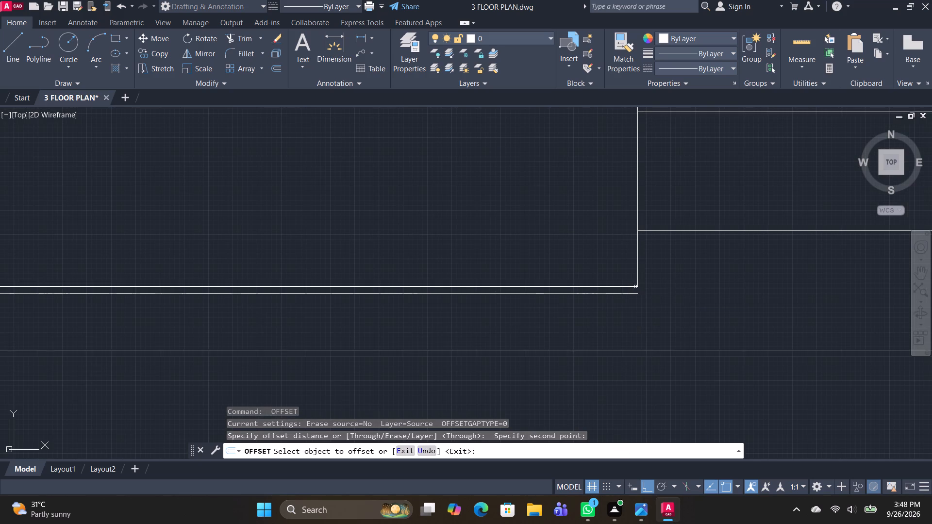
pyautogui.click(637, 277)
pyautogui.click(644, 277)
pyautogui.scroll(-2, 491, 254)
pyautogui.moveTo(406, 240); pyautogui.dragTo(550, 258, button='middle')
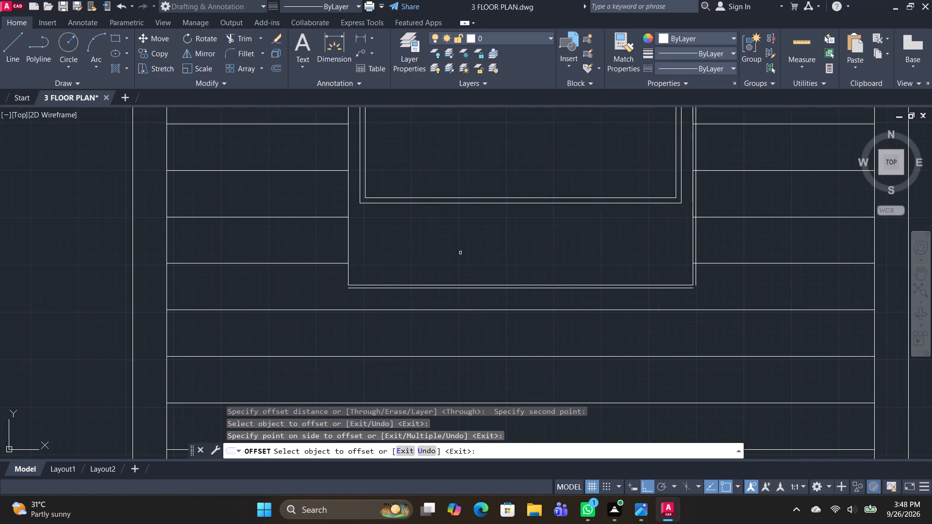
pyautogui.scroll(2, 368, 250)
pyautogui.click(313, 263)
pyautogui.click(284, 272)
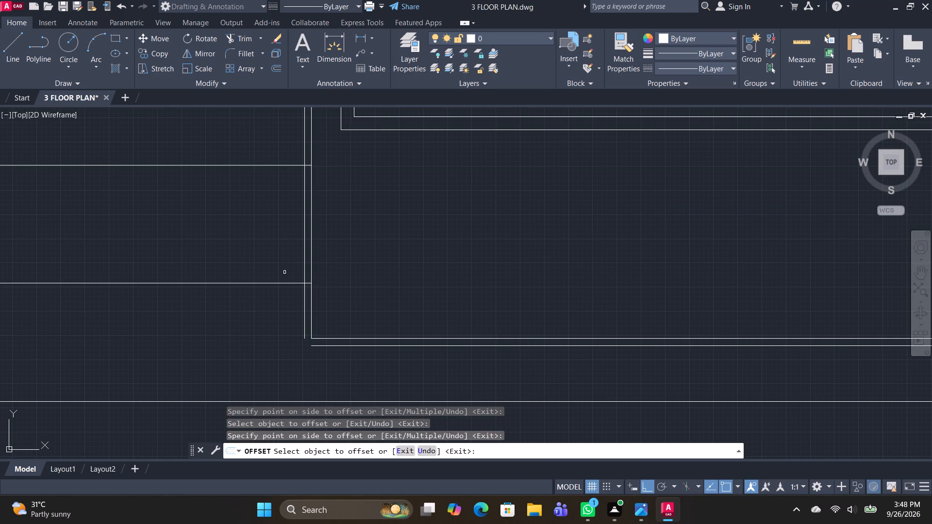
pyautogui.press('Escape')
# Extend the outer border lines to meet at the southwest and southeast corners and trim the overhanging ends.
pyautogui.write('TR')
pyautogui.press('space')
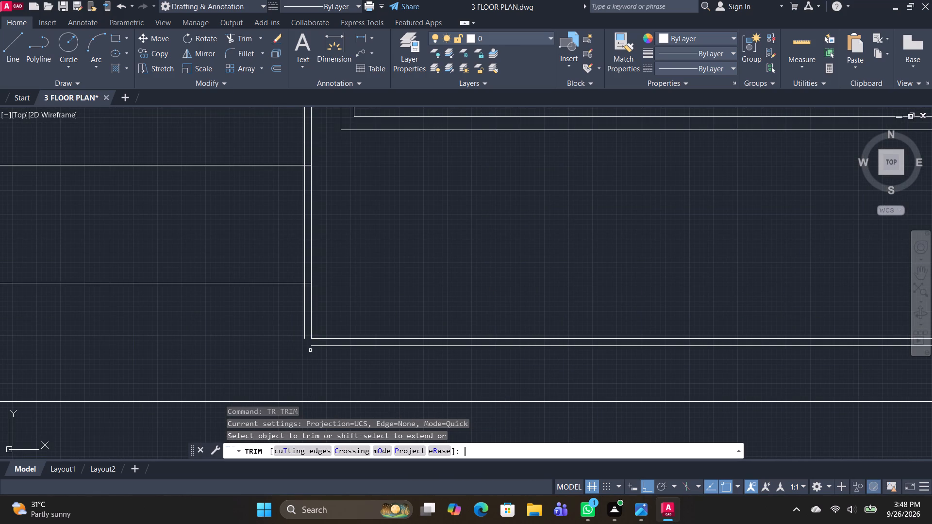
pyautogui.keyDown('shift'); pyautogui.click(305, 333); pyautogui.keyUp('shift')
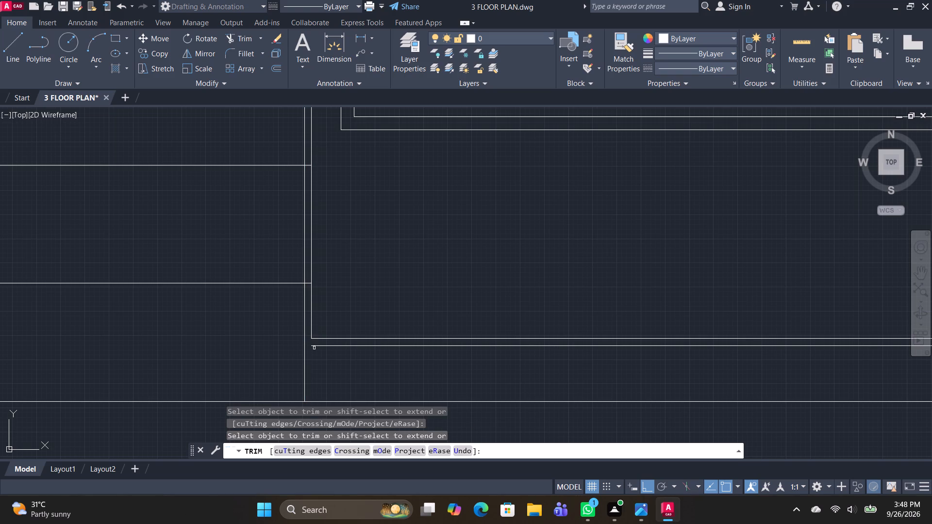
pyautogui.keyDown('shift'); pyautogui.click(314, 347); pyautogui.keyUp('shift')
pyautogui.moveTo(320, 360); pyautogui.dragTo(232, 360)
pyautogui.scroll(-2, 343, 354)
pyautogui.scroll(2, 330, 315)
pyautogui.scroll(-2, 365, 299)
pyautogui.moveTo(394, 291); pyautogui.dragTo(324, 413, button='middle')
pyautogui.moveTo(690, 375); pyautogui.dragTo(665, 332, button='middle')
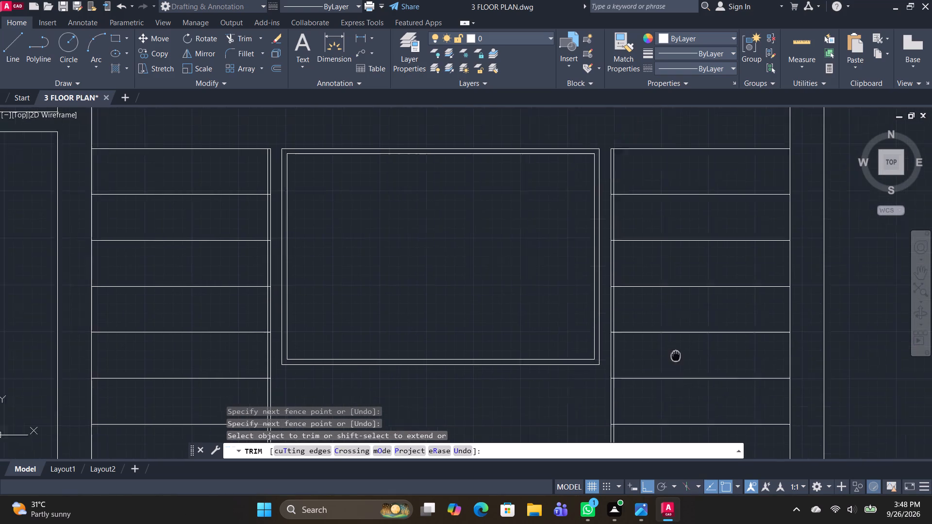
pyautogui.moveTo(665, 332); pyautogui.dragTo(568, 192, button='middle')
pyautogui.keyDown('shift'); pyautogui.click(502, 275); pyautogui.keyUp('shift')
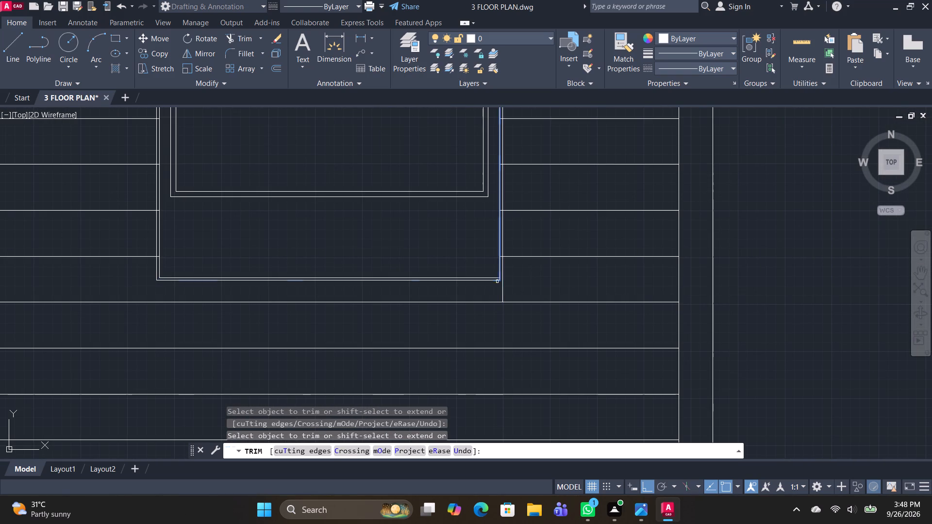
pyautogui.keyDown('shift'); pyautogui.click(497, 281); pyautogui.keyUp('shift')
pyautogui.moveTo(508, 290); pyautogui.dragTo(467, 293)
# Trim the horizontal line ends out of the gap between the two east border lines around the nested rectangles.
pyautogui.scroll(1, 507, 239)
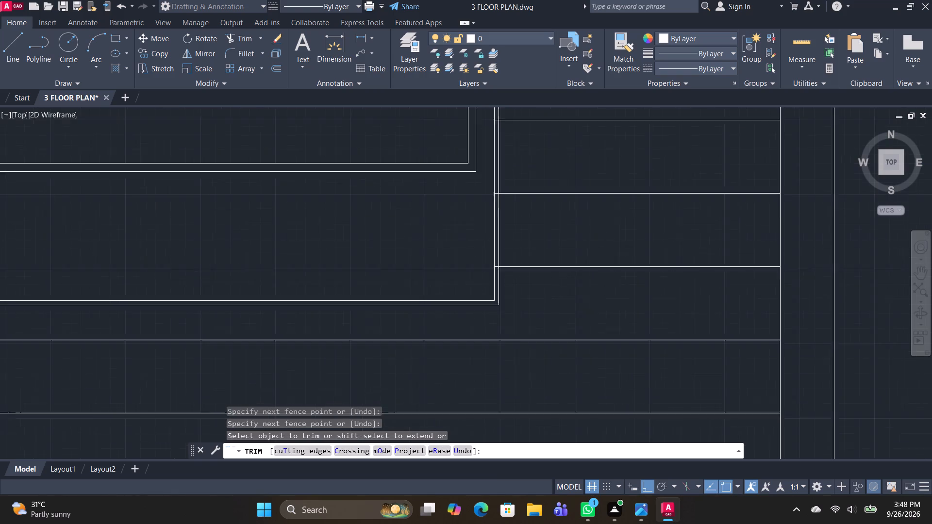
pyautogui.scroll(1, 507, 239)
pyautogui.click(490, 285)
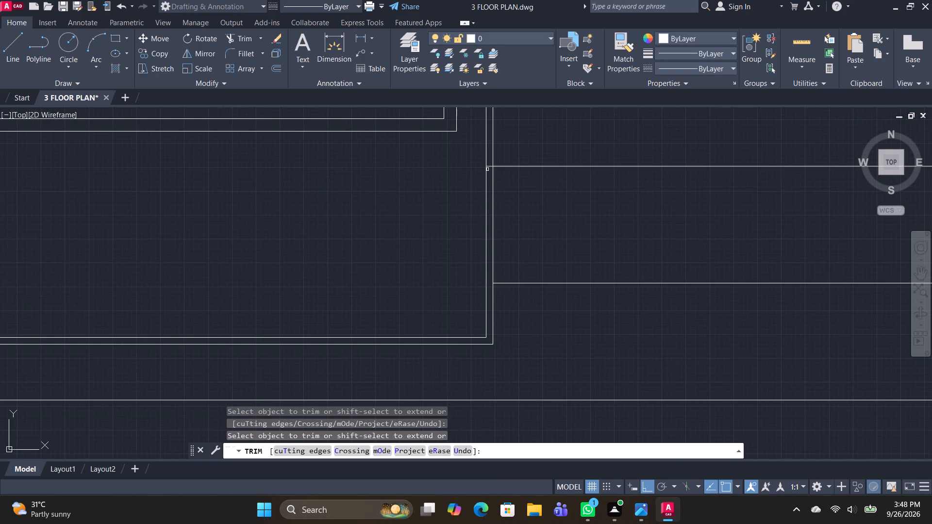
pyautogui.click(490, 166)
pyautogui.moveTo(550, 136); pyautogui.dragTo(588, 385, button='middle')
pyautogui.scroll(1, 527, 322)
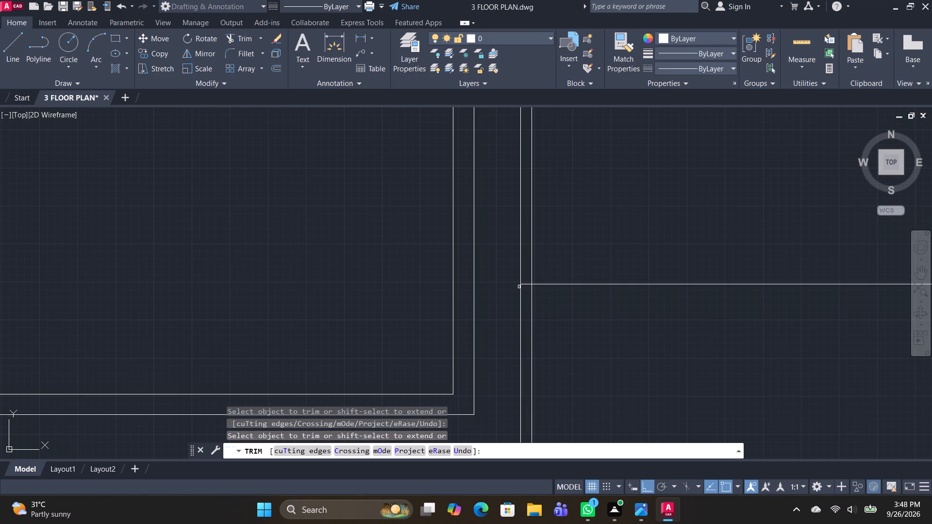
pyautogui.click(527, 283)
pyautogui.moveTo(599, 248); pyautogui.dragTo(601, 406, button='middle')
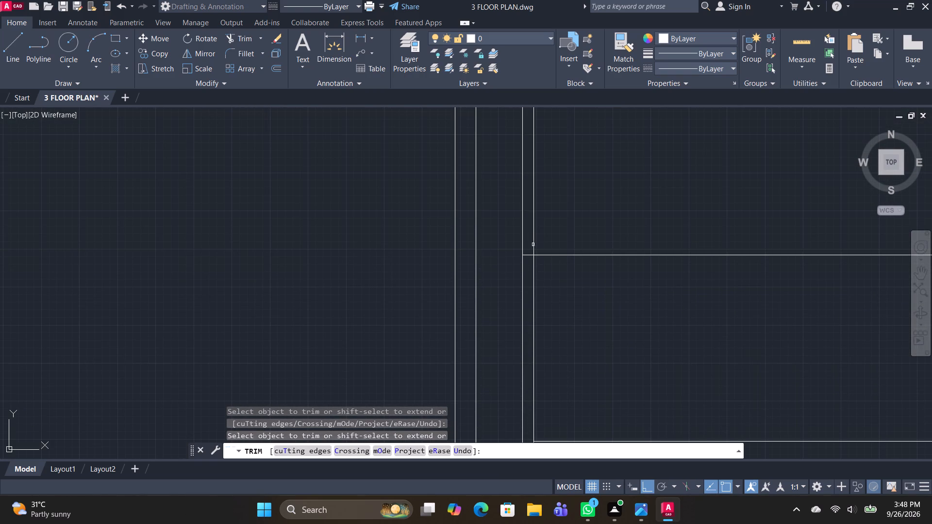
pyautogui.click(527, 255)
pyautogui.scroll(-3, 553, 217)
pyautogui.moveTo(561, 196); pyautogui.dragTo(567, 313, button='middle')
pyautogui.scroll(2, 555, 298)
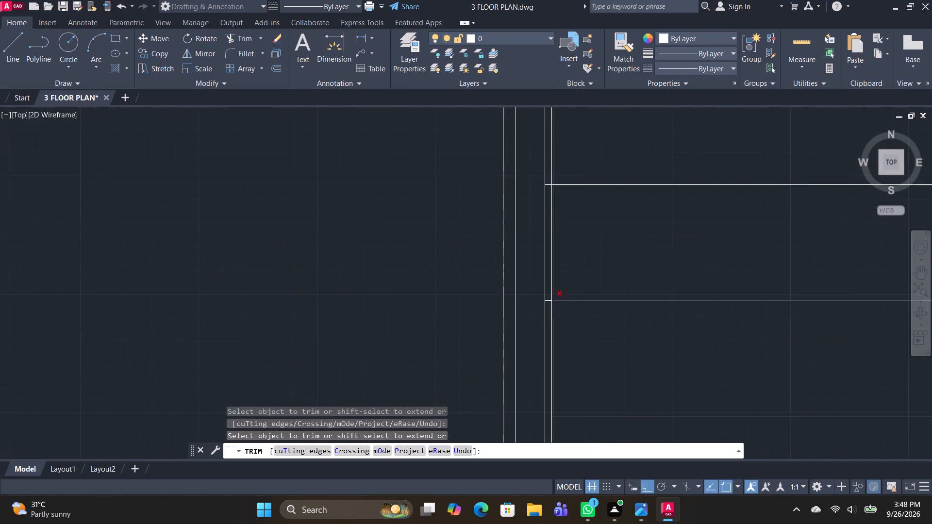
pyautogui.click(547, 302)
pyautogui.scroll(2, 557, 186)
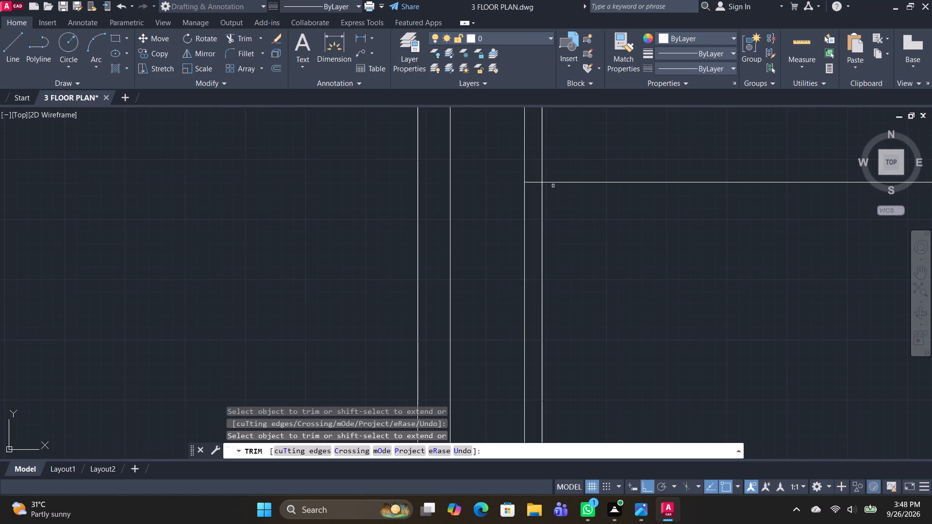
pyautogui.click(535, 181)
# Trim the horizontal line ends out of the gap between the two west border lines, down to the southwest corner.
pyautogui.scroll(-3, 549, 238)
pyautogui.scroll(-1, 466, 311)
pyautogui.moveTo(466, 311); pyautogui.dragTo(725, 293, button='middle')
pyautogui.scroll(2, 479, 246)
pyautogui.scroll(3, 373, 232)
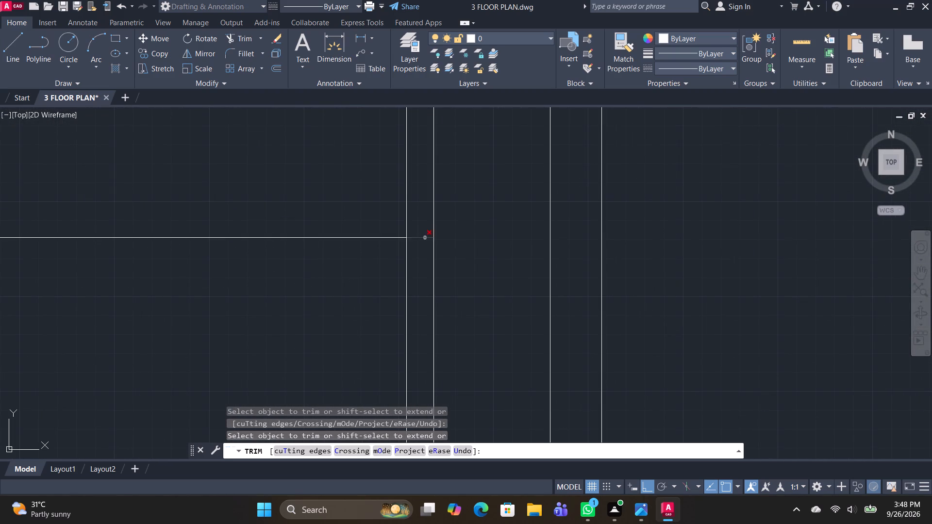
pyautogui.click(425, 237)
pyautogui.scroll(-3, 426, 294)
pyautogui.moveTo(436, 342); pyautogui.dragTo(427, 185, button='middle')
pyautogui.scroll(2, 427, 240)
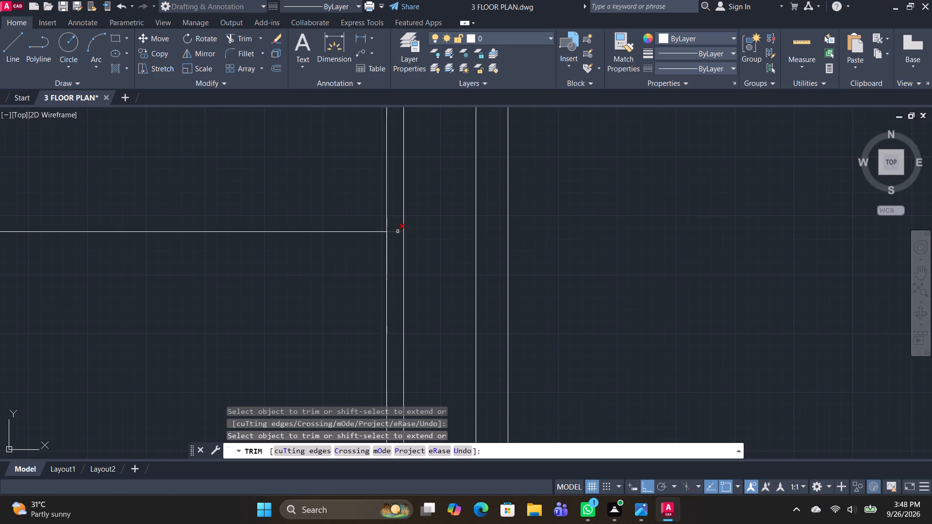
pyautogui.click(398, 231)
pyautogui.scroll(-3, 410, 246)
pyautogui.moveTo(424, 290); pyautogui.dragTo(420, 212, button='middle')
pyautogui.scroll(3, 403, 229)
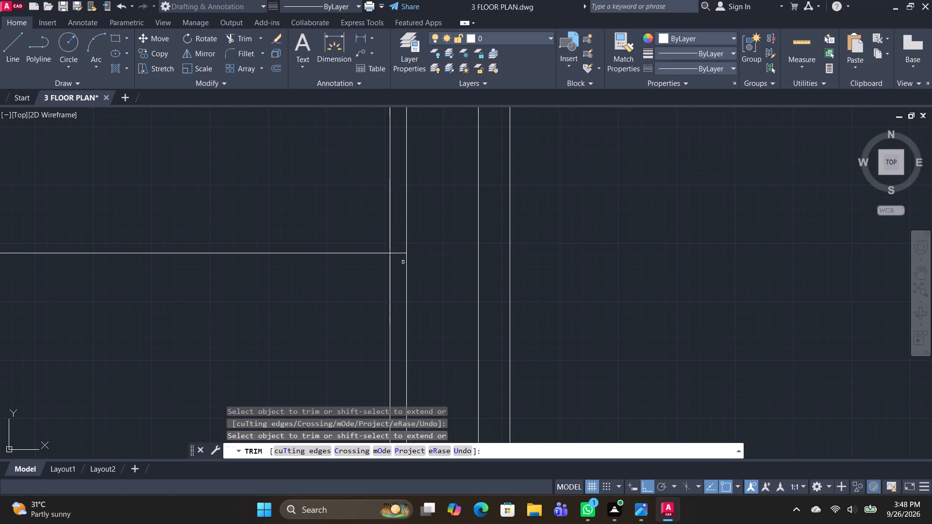
pyautogui.click(397, 254)
pyautogui.scroll(-1, 414, 293)
pyautogui.moveTo(418, 288); pyautogui.dragTo(422, 71, button='middle')
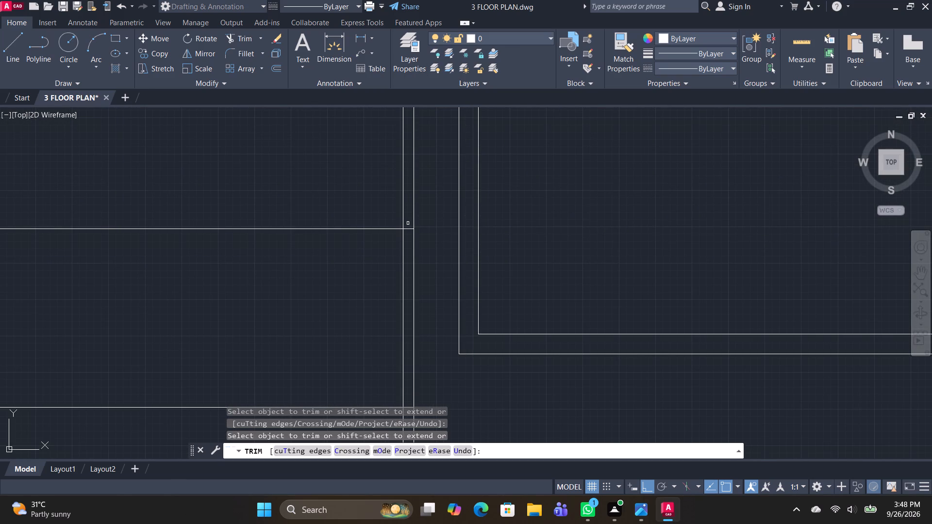
pyautogui.click(410, 229)
pyautogui.scroll(-3, 419, 235)
pyautogui.moveTo(429, 269); pyautogui.dragTo(423, 187, button='middle')
pyautogui.scroll(2, 412, 201)
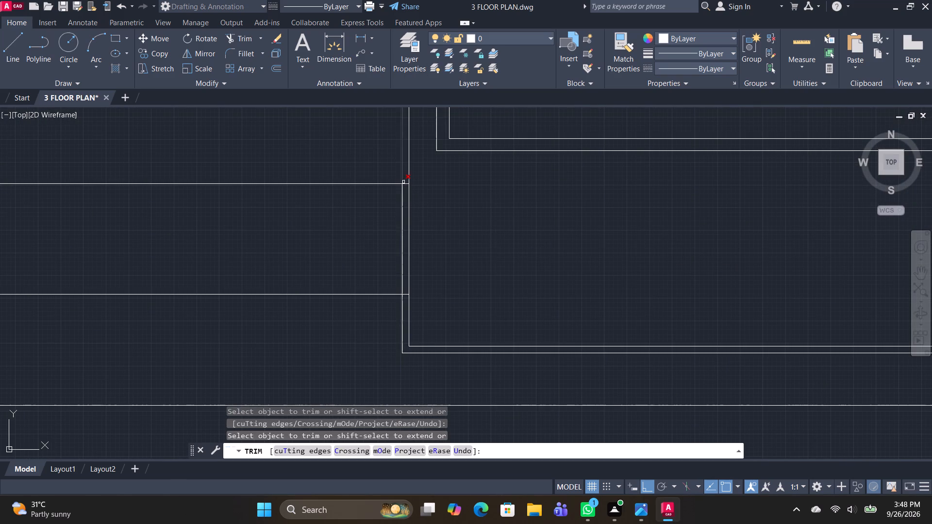
pyautogui.click(404, 183)
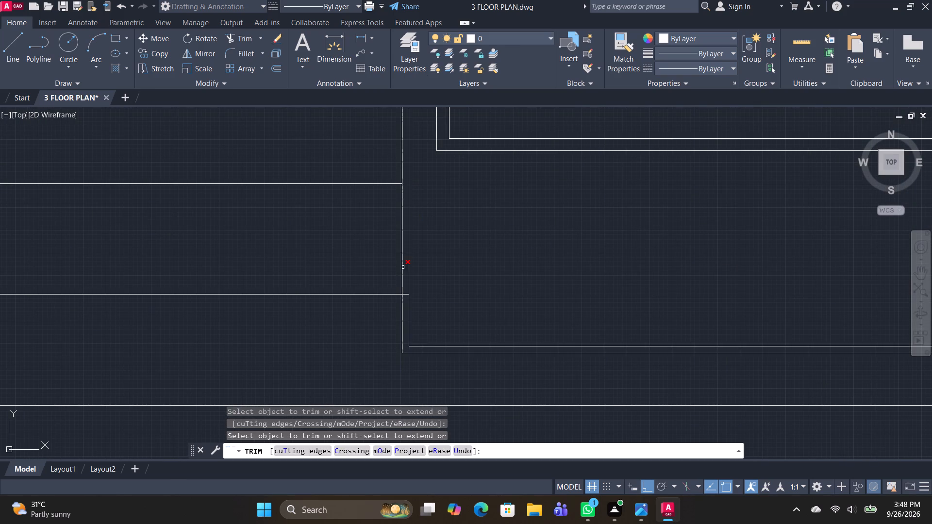
pyautogui.click(407, 294)
pyautogui.press('space')
pyautogui.scroll(-2, 501, 310)
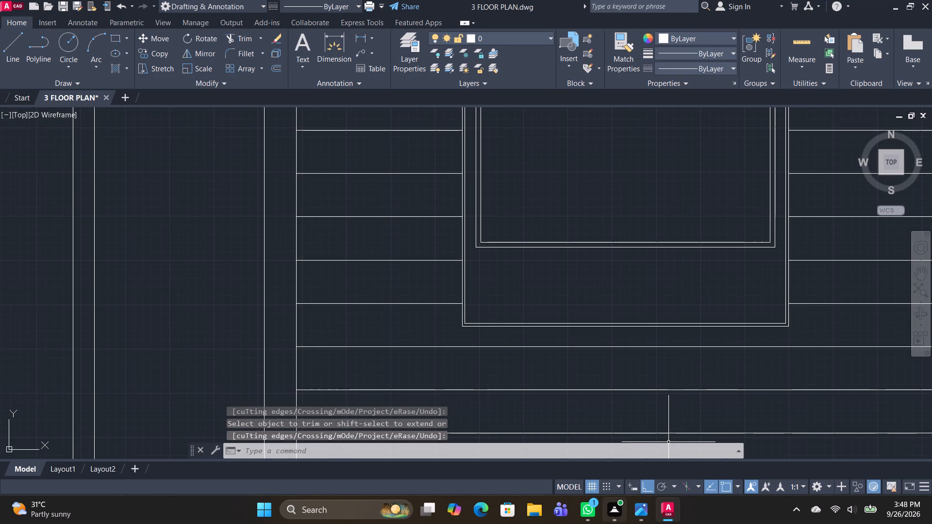
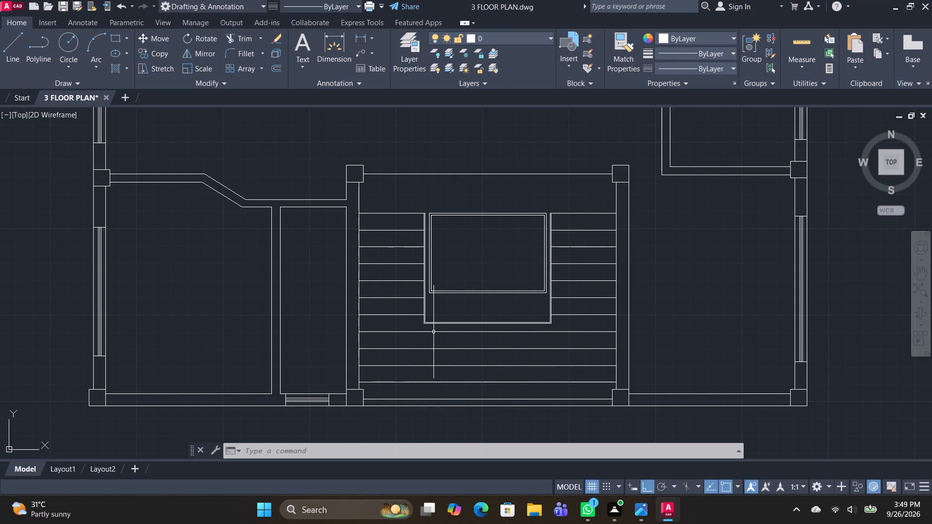
# Extend the border's inner west line south across the horizontal lines to the room's southern wall line.
pyautogui.write('TR')
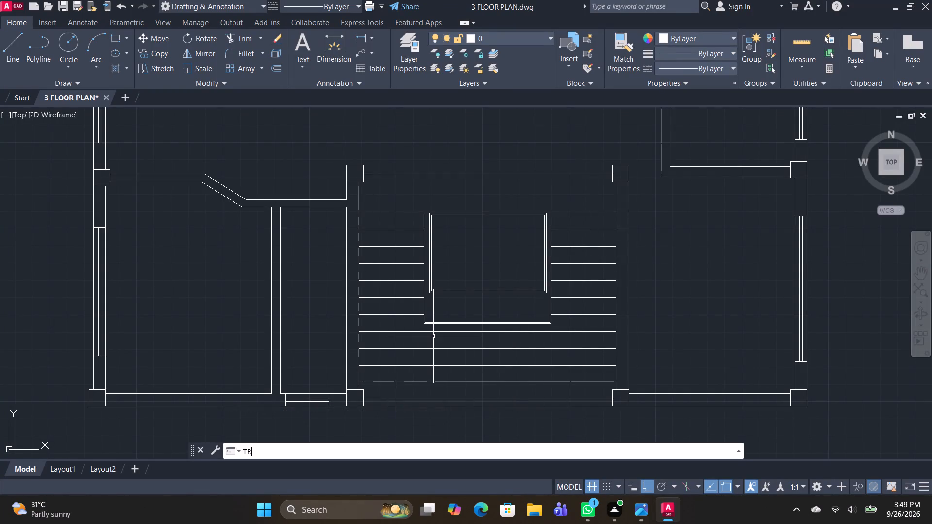
pyautogui.press('space')
pyautogui.scroll(2, 431, 321)
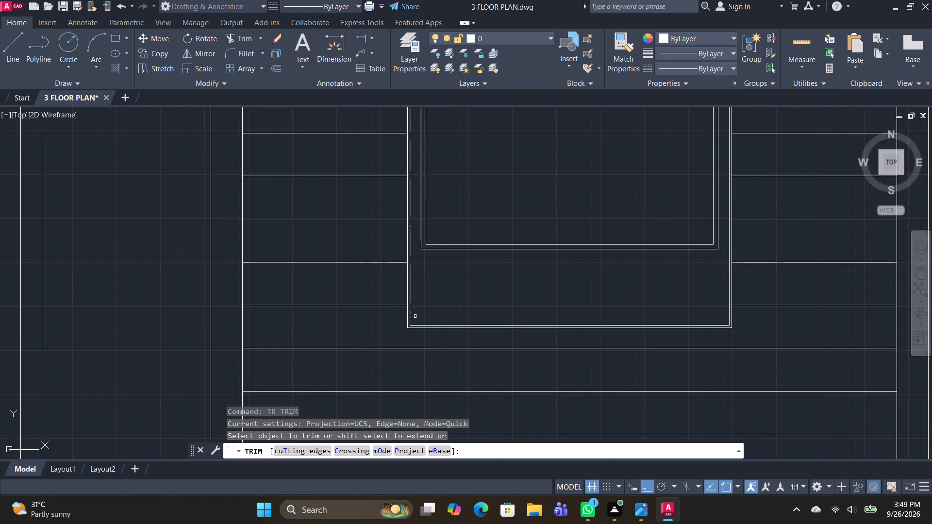
pyautogui.keyDown('shift'); pyautogui.click(410, 313); pyautogui.keyUp('shift')
pyautogui.keyDown('shift'); pyautogui.click(410, 319); pyautogui.keyUp('shift')
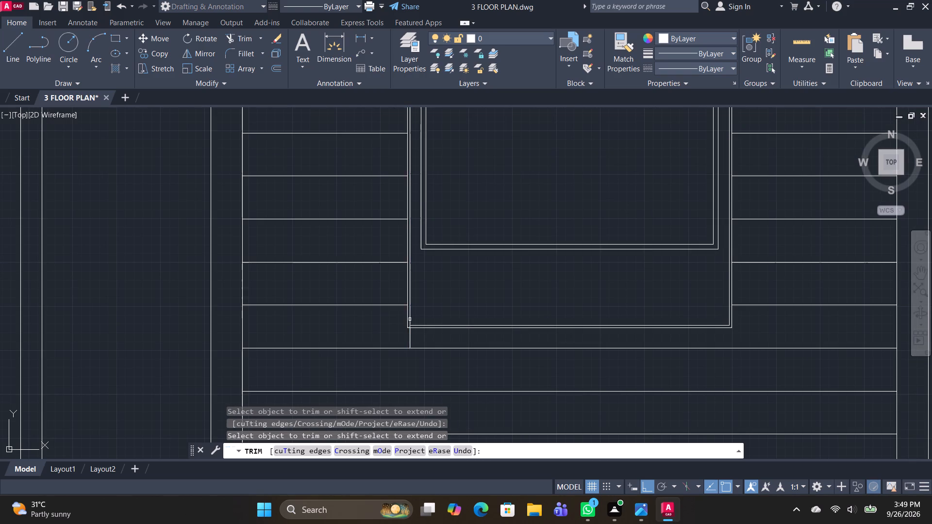
pyautogui.keyDown('shift'); pyautogui.scroll(2, 410, 332); pyautogui.keyUp('shift')
pyautogui.keyDown('shift'); pyautogui.moveTo(409, 339); pyautogui.dragTo(356, 346); pyautogui.keyUp('shift')
pyautogui.scroll(-2, 418, 351)
pyautogui.keyDown('shift'); pyautogui.moveTo(436, 349); pyautogui.dragTo(371, 351); pyautogui.keyUp('shift')
pyautogui.scroll(-3, 429, 347)
pyautogui.moveTo(459, 368); pyautogui.dragTo(459, 328, button='middle')
pyautogui.scroll(3, 423, 316)
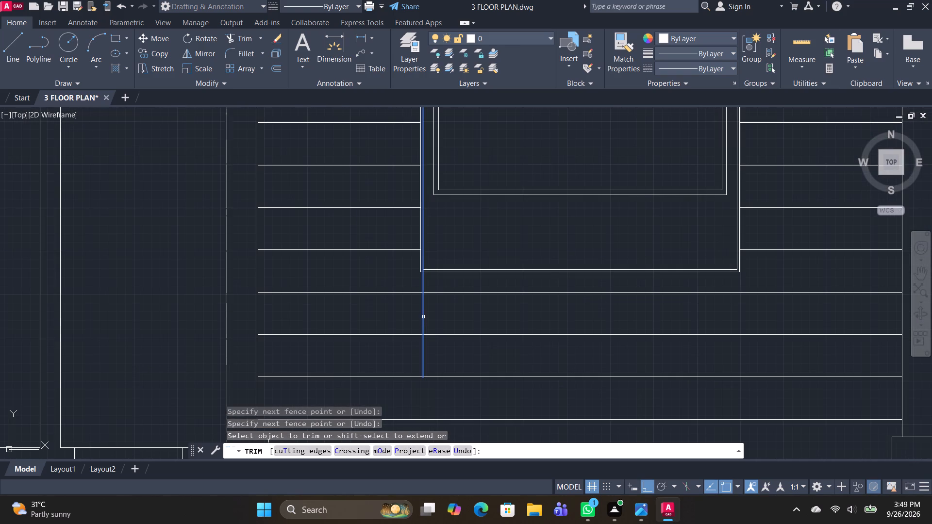
pyautogui.keyDown('shift'); pyautogui.click(423, 317); pyautogui.keyUp('shift')
pyautogui.keyDown('shift'); pyautogui.click(421, 321); pyautogui.keyUp('shift')
pyautogui.keyDown('shift'); pyautogui.click(431, 326); pyautogui.keyUp('shift')
pyautogui.keyDown('shift'); pyautogui.moveTo(407, 323); pyautogui.dragTo(449, 327); pyautogui.keyUp('shift')
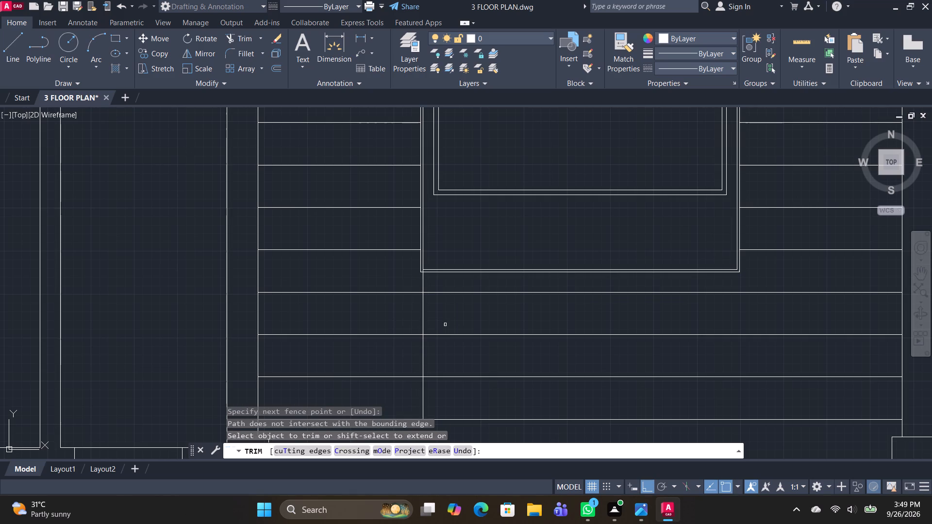
pyautogui.keyDown('shift'); pyautogui.scroll(-3, 445, 324); pyautogui.keyUp('shift')
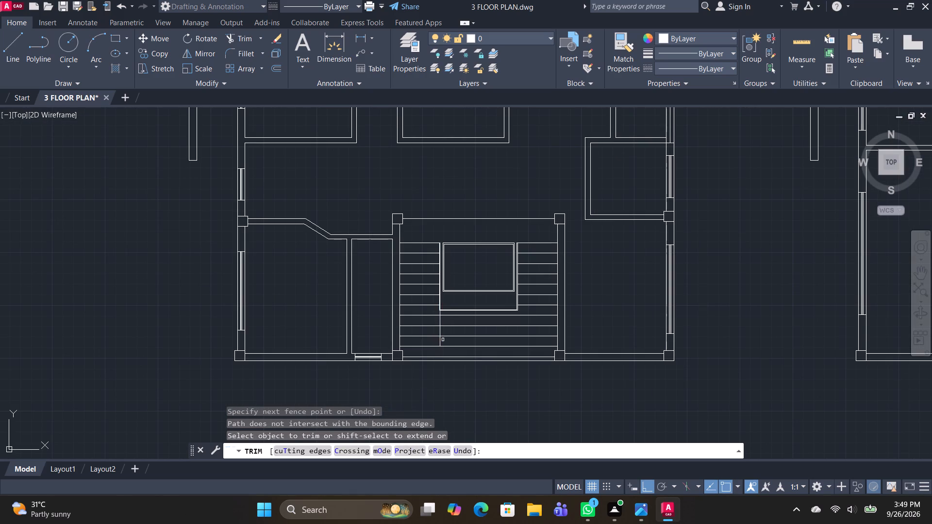
pyautogui.keyDown('shift'); pyautogui.click(443, 340); pyautogui.keyUp('shift')
pyautogui.keyDown('shift'); pyautogui.click(431, 339); pyautogui.keyUp('shift')
# Extend the border's inner east line south across the horizontal lines to the room's southern wall line.
pyautogui.scroll(1, 475, 332)
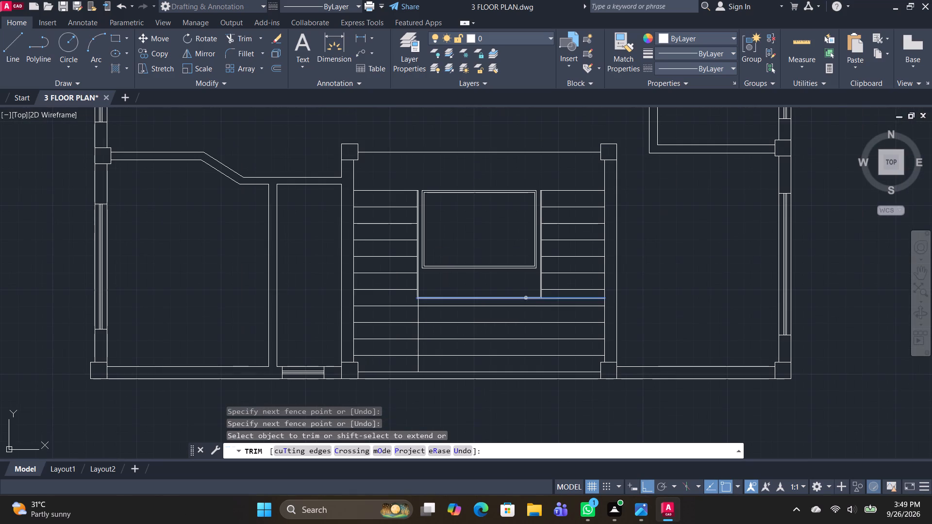
pyautogui.keyDown('shift'); pyautogui.scroll(3, 536, 295); pyautogui.keyUp('shift')
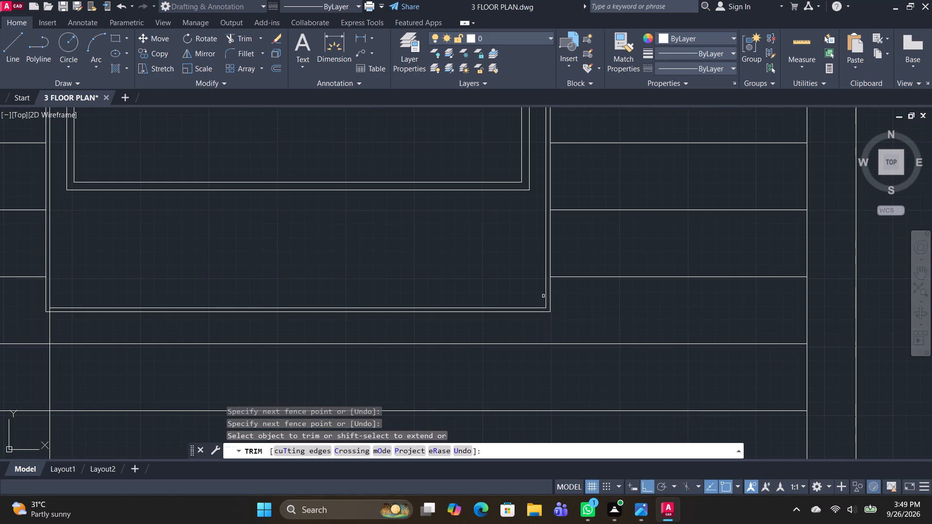
pyautogui.keyDown('shift'); pyautogui.click(545, 296); pyautogui.keyUp('shift')
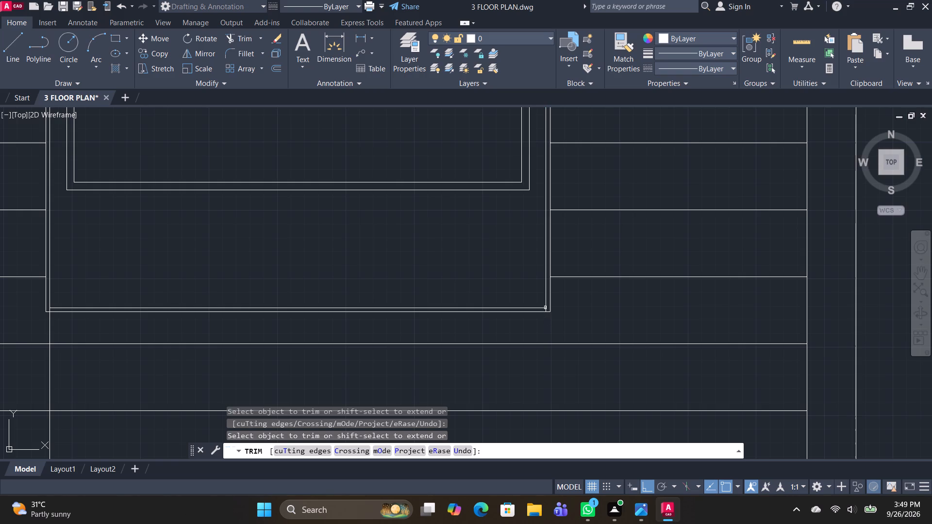
pyautogui.keyDown('shift'); pyautogui.click(545, 307); pyautogui.keyUp('shift')
pyautogui.keyDown('shift'); pyautogui.moveTo(556, 327); pyautogui.dragTo(451, 327); pyautogui.keyUp('shift')
pyautogui.keyDown('shift'); pyautogui.moveTo(555, 360); pyautogui.dragTo(419, 361); pyautogui.keyUp('shift')
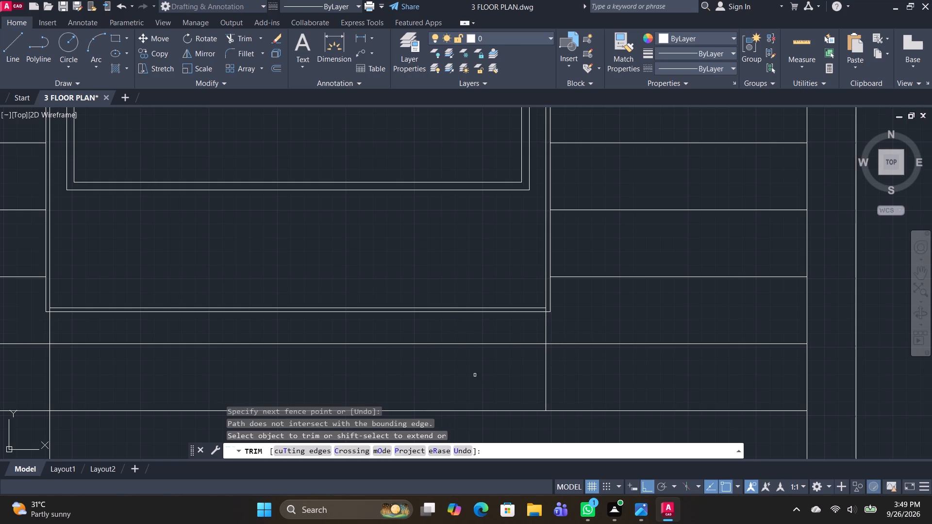
pyautogui.keyDown('shift'); pyautogui.moveTo(560, 387); pyautogui.dragTo(417, 385); pyautogui.keyUp('shift')
pyautogui.moveTo(551, 387); pyautogui.dragTo(502, 254, button='middle')
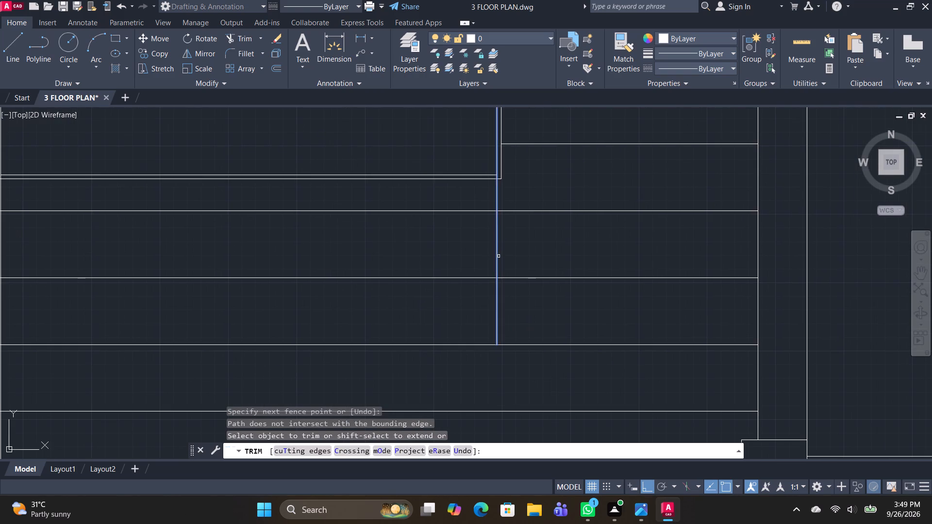
pyautogui.keyDown('shift'); pyautogui.click(499, 256); pyautogui.keyUp('shift')
pyautogui.keyDown('shift'); pyautogui.click(497, 306); pyautogui.keyUp('shift')
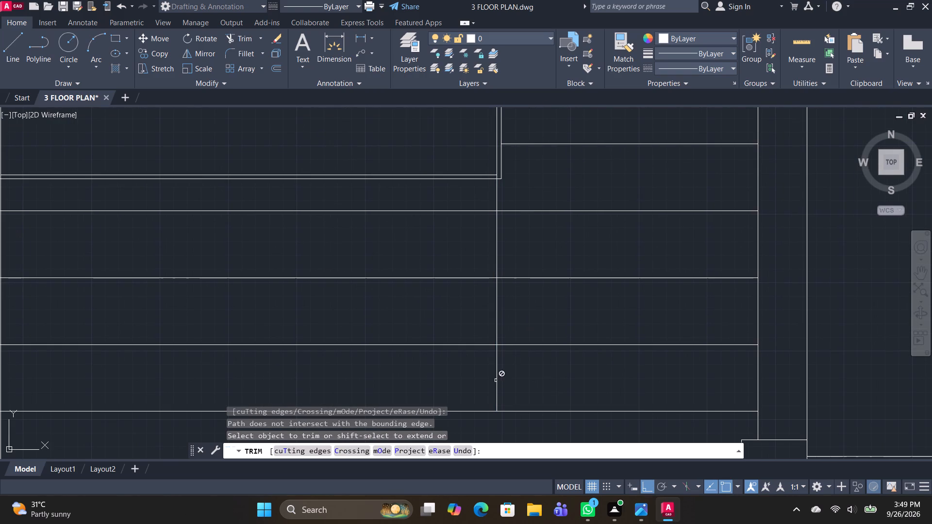
pyautogui.keyDown('shift'); pyautogui.click(496, 380); pyautogui.keyUp('shift')
pyautogui.moveTo(538, 384); pyautogui.dragTo(443, 386)
pyautogui.scroll(-2, 557, 377)
pyautogui.moveTo(557, 375); pyautogui.dragTo(542, 293, button='middle')
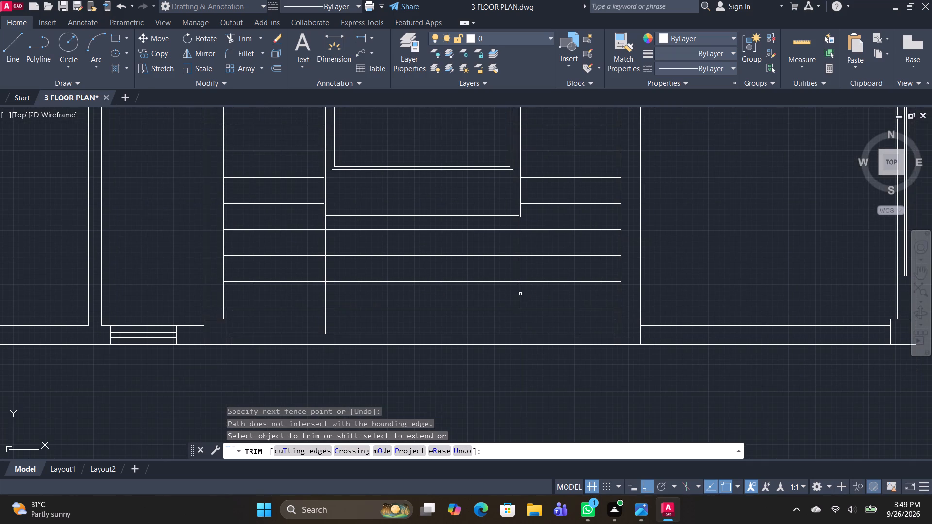
pyautogui.keyDown('shift'); pyautogui.click(520, 294); pyautogui.keyUp('shift')
pyautogui.press('space')
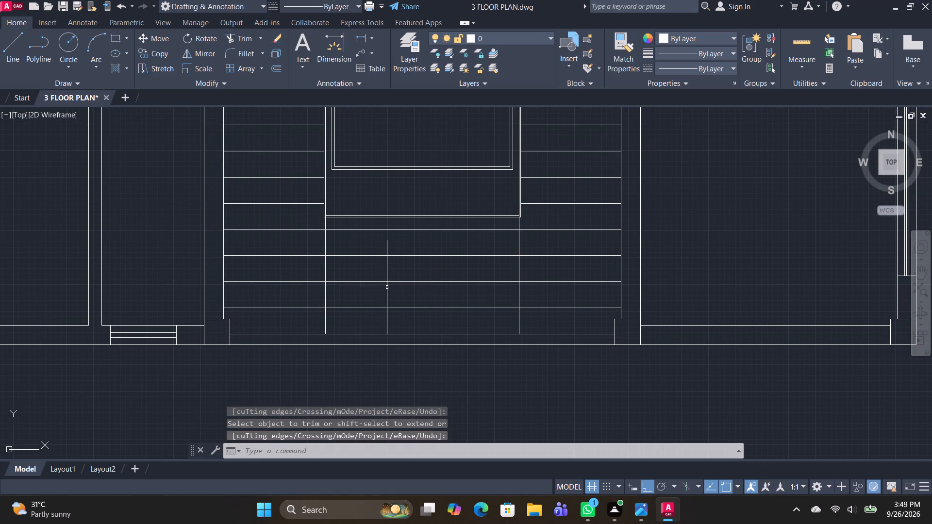
# Remove the three southernmost horizontal lines by trimming them outside the two extended vertical lines and erasing the middle segments.
pyautogui.write('TR')
pyautogui.press('space')
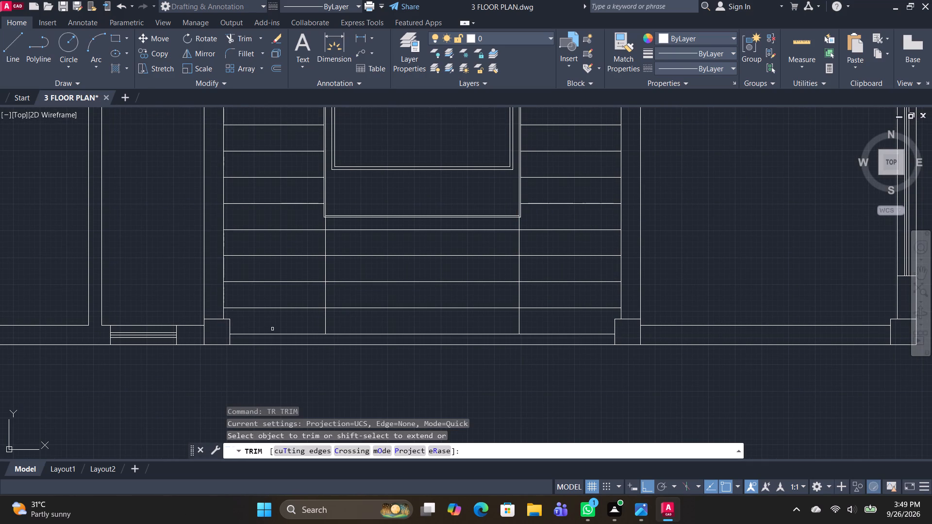
pyautogui.moveTo(283, 327); pyautogui.dragTo(288, 238)
pyautogui.moveTo(567, 242); pyautogui.dragTo(572, 322)
pyautogui.press('space')
pyautogui.moveTo(459, 318); pyautogui.dragTo(438, 269)
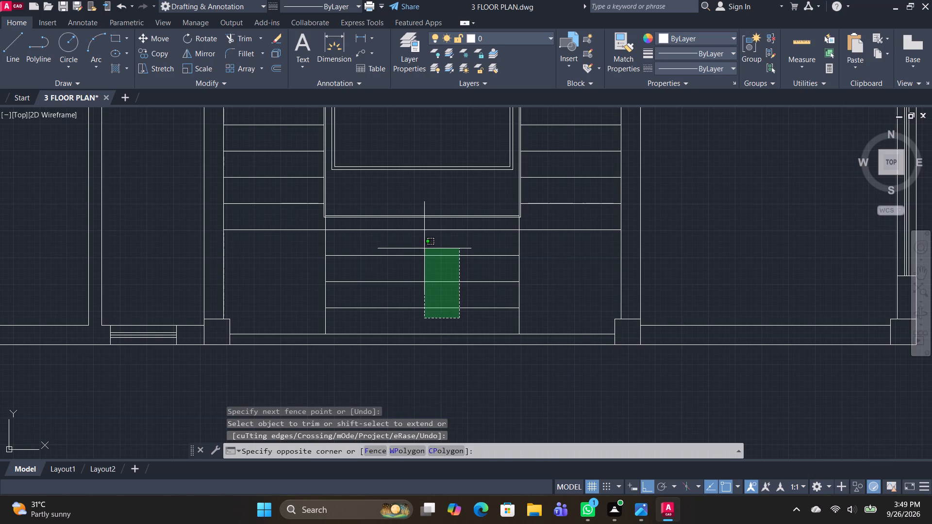
pyautogui.click(424, 248)
pyautogui.press('Delete')
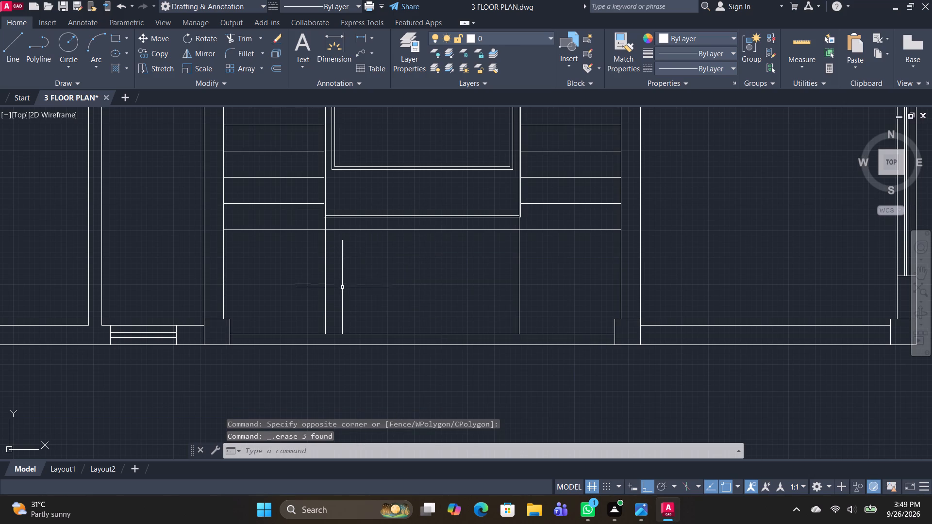
# Trim the two extended vertical lines out of the double border's southern corners and the strip down to the horizontal line below.
pyautogui.write('TR')
pyautogui.press('space')
pyautogui.scroll(4, 317, 220)
pyautogui.moveTo(327, 213); pyautogui.dragTo(322, 213)
pyautogui.scroll(1, 322, 212)
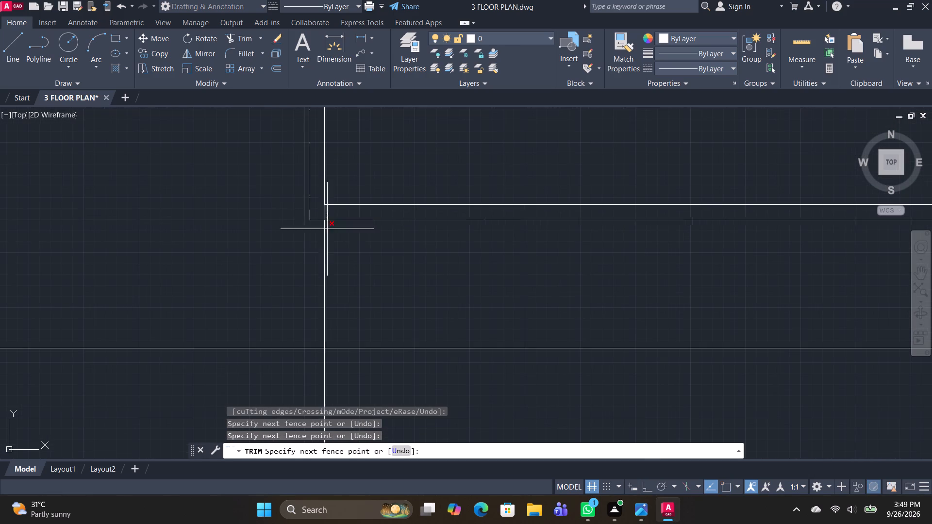
pyautogui.click(318, 216)
pyautogui.moveTo(344, 275); pyautogui.dragTo(285, 276)
pyautogui.scroll(-4, 325, 279)
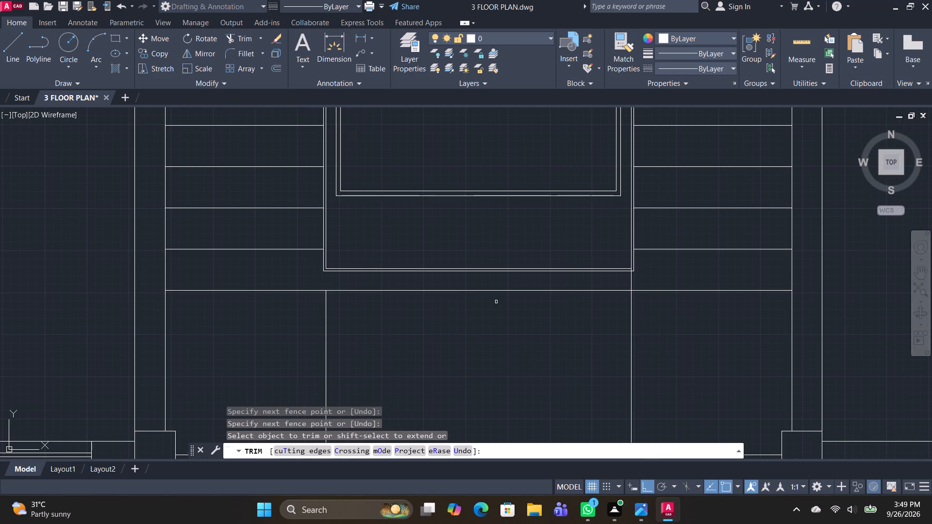
pyautogui.scroll(2, 674, 272)
pyautogui.moveTo(576, 291); pyautogui.dragTo(462, 294)
pyautogui.scroll(4, 549, 266)
pyautogui.moveTo(577, 262); pyautogui.dragTo(590, 261)
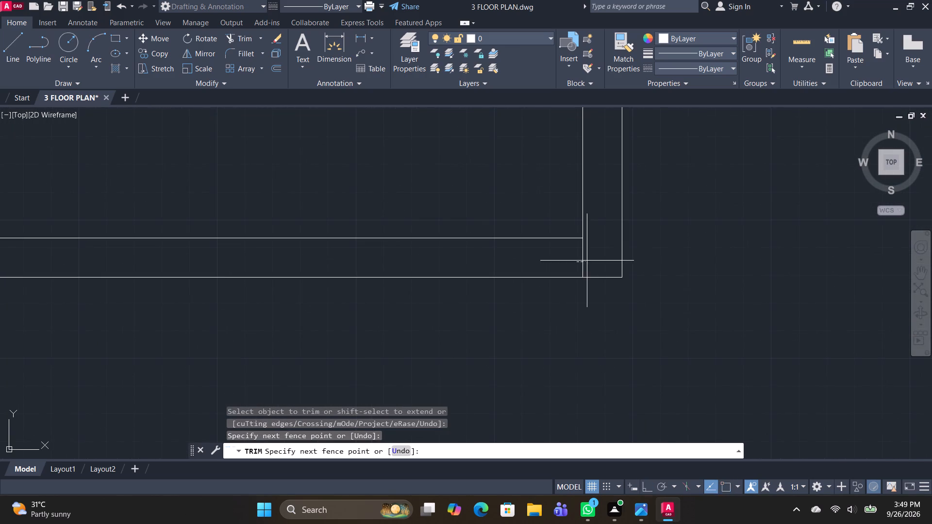
pyautogui.moveTo(590, 261); pyautogui.dragTo(602, 257)
pyautogui.scroll(-4, 601, 254)
pyautogui.scroll(-2, 507, 365)
pyautogui.moveTo(519, 347); pyautogui.dragTo(523, 329, button='middle')
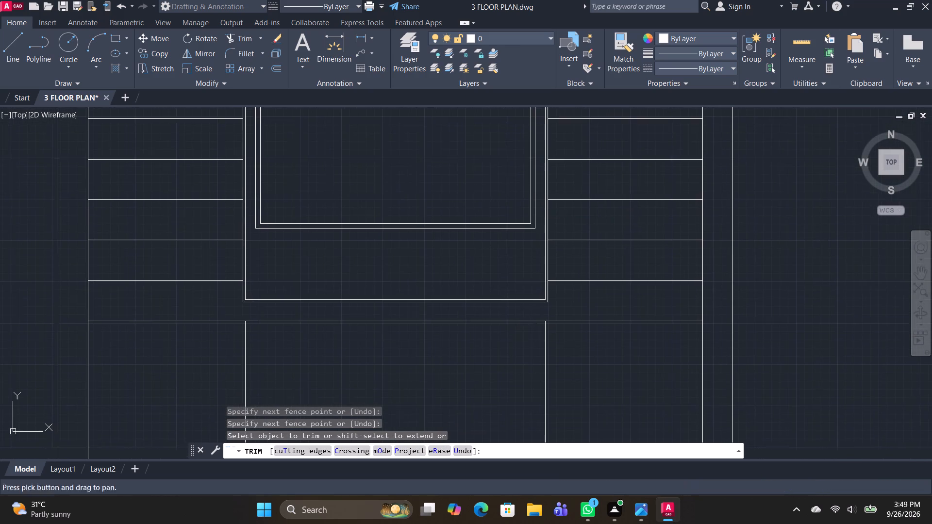
# Extend the upper ends of the two southern vertical lines north to the border's outer southern line.
pyautogui.scroll(2, 277, 303)
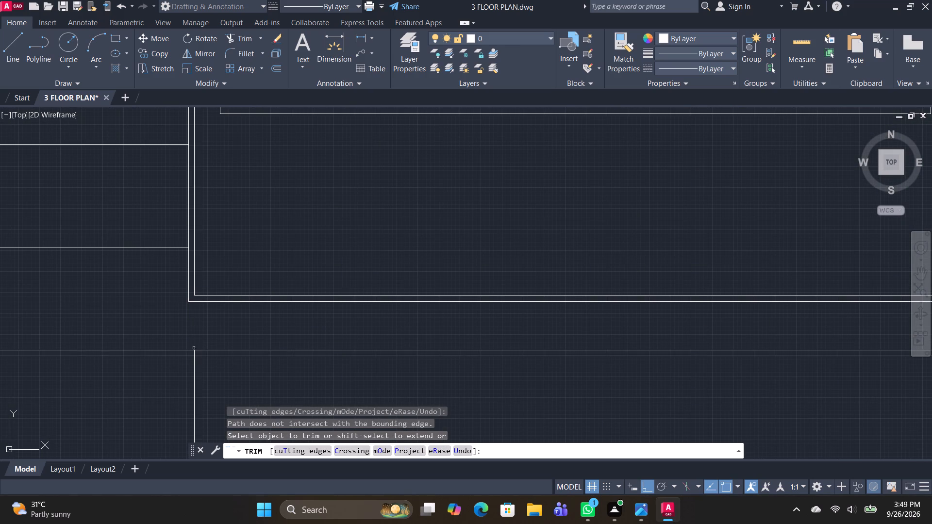
pyautogui.keyDown('shift'); pyautogui.click(196, 358); pyautogui.keyUp('shift')
pyautogui.keyDown('shift'); pyautogui.click(164, 383); pyautogui.keyUp('shift')
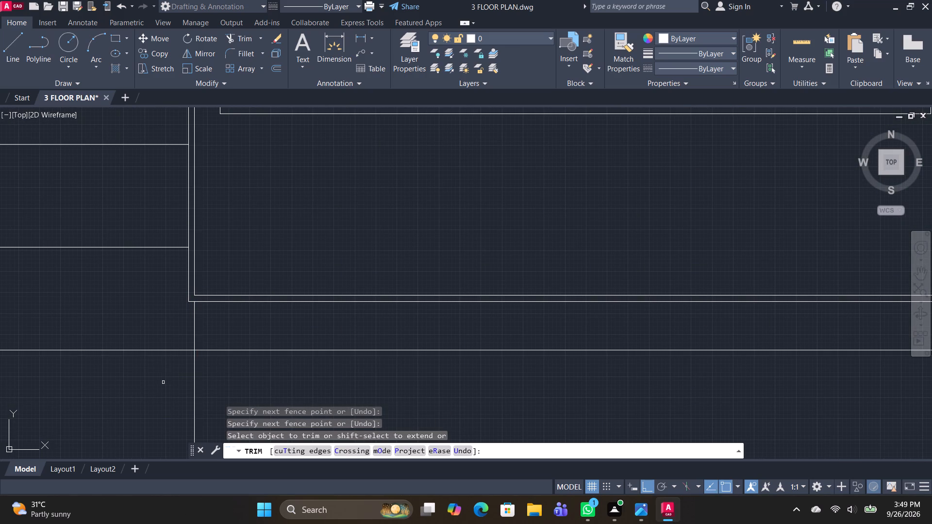
pyautogui.keyDown('shift'); pyautogui.scroll(-3, 785, 396); pyautogui.keyUp('shift')
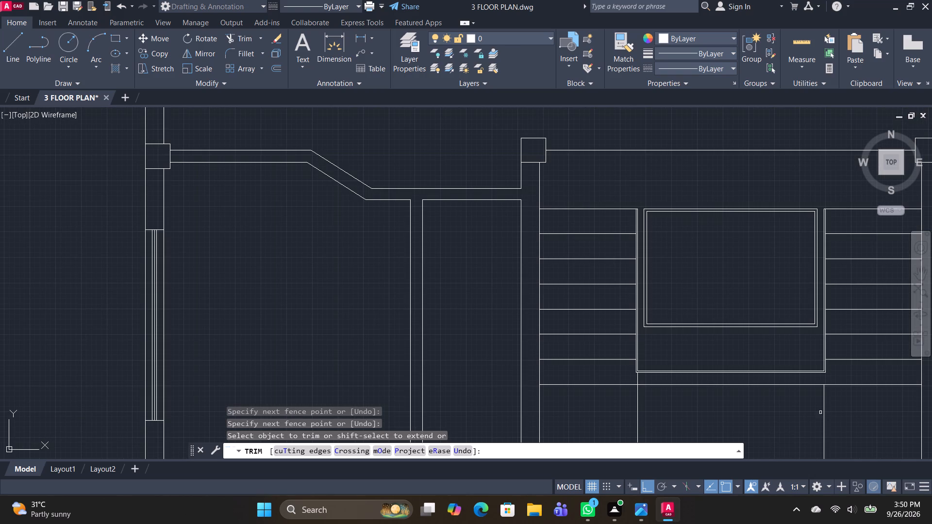
pyautogui.keyDown('shift'); pyautogui.click(823, 406); pyautogui.keyUp('shift')
pyautogui.moveTo(827, 405); pyautogui.dragTo(699, 296, button='middle')
pyautogui.press('space')
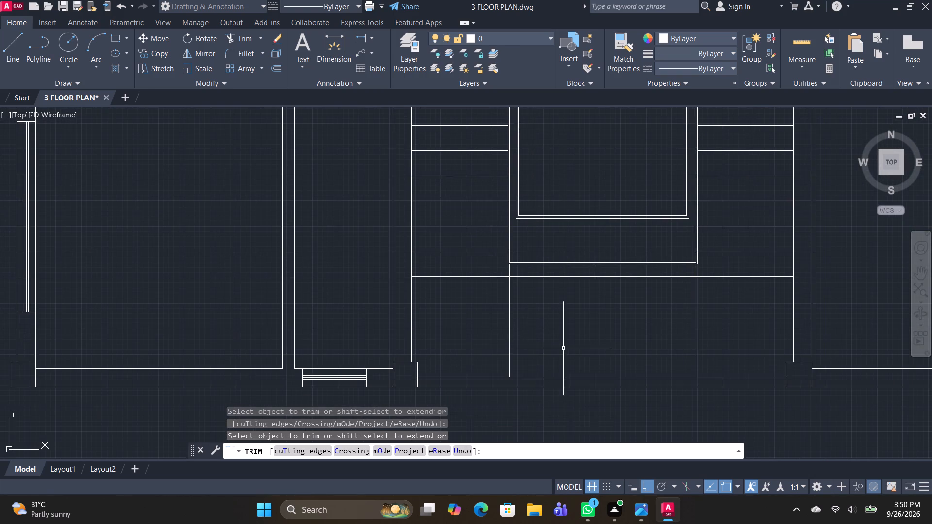
# Copy the western vertical line south of the border as an array of 6 items fitted to the eastern vertical line.
pyautogui.moveTo(527, 354); pyautogui.dragTo(516, 351)
pyautogui.click(471, 329)
pyautogui.write('CO')
pyautogui.press('space')
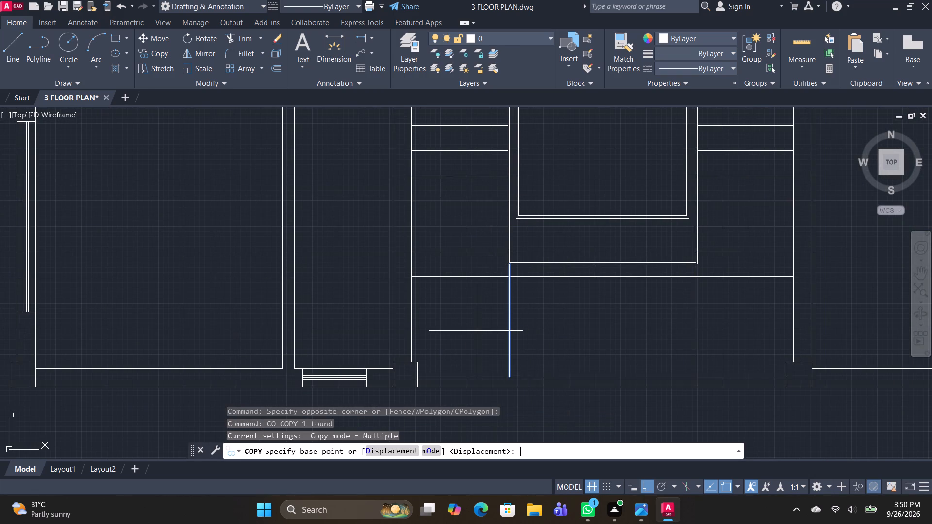
pyautogui.click(510, 379)
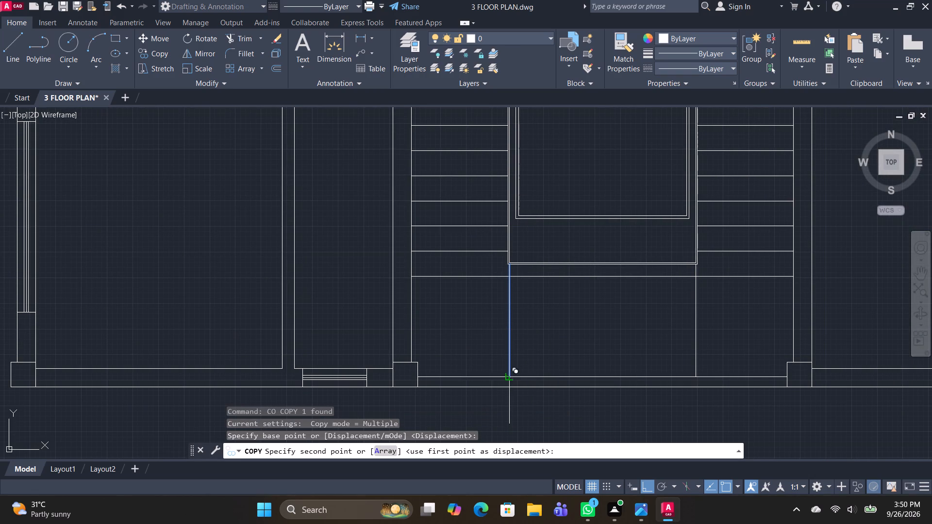
pyautogui.write('A')
pyautogui.press('space')
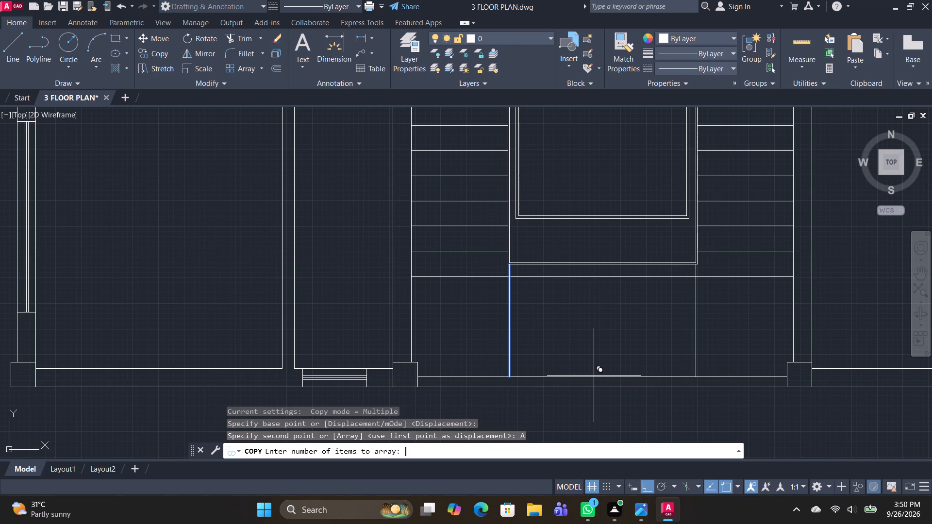
pyautogui.write('60')
pyautogui.press('BackSpace')
pyautogui.press('Return')
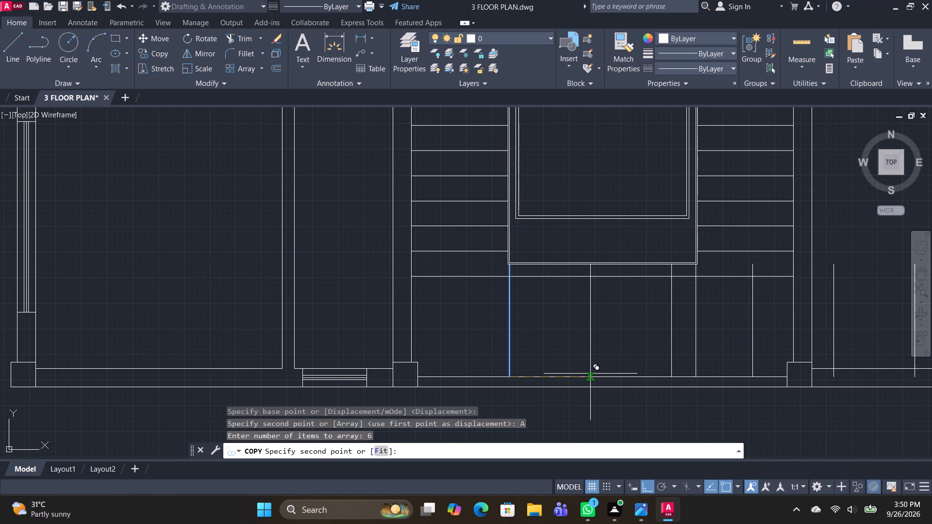
pyautogui.write('F')
pyautogui.press('space')
pyautogui.click(696, 376)
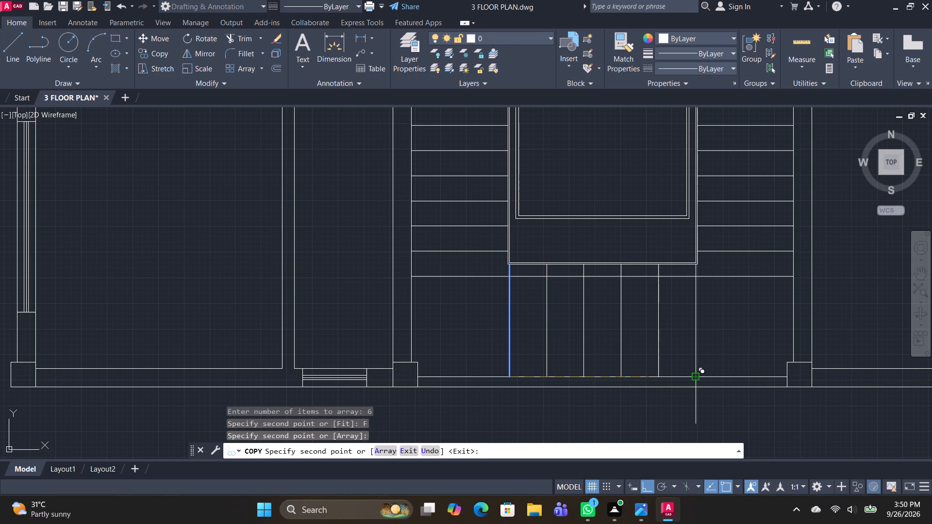
pyautogui.press('space')
pyautogui.press('Escape')
# Trim the intermediate vertical lines between the border and the horizontal line below, and extend the eastern vertical back to the border.
pyautogui.write('TR')
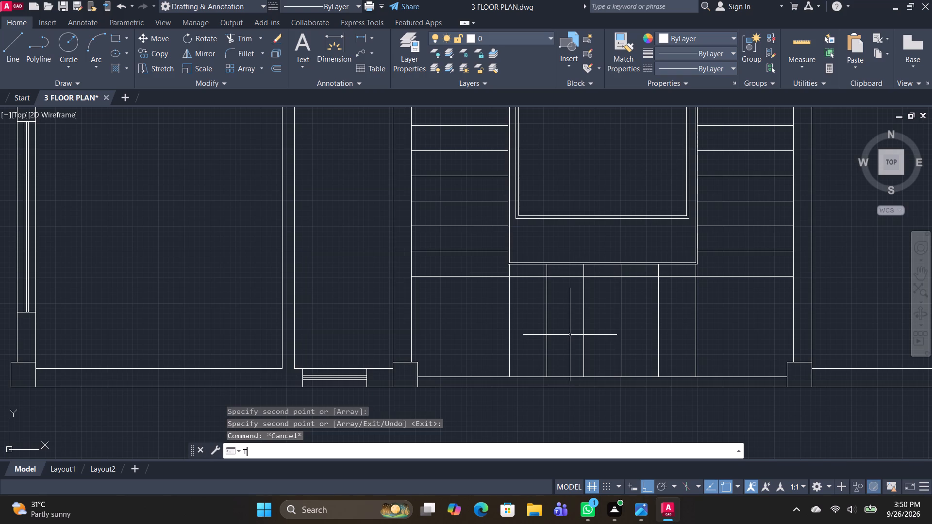
pyautogui.press('space')
pyautogui.scroll(1, 557, 280)
pyautogui.moveTo(500, 267); pyautogui.dragTo(567, 263)
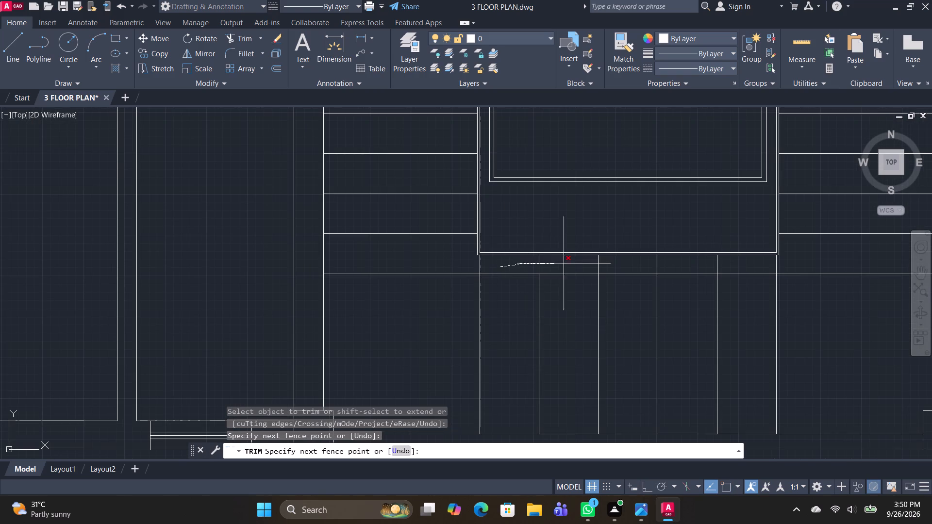
pyautogui.moveTo(567, 263); pyautogui.dragTo(795, 263)
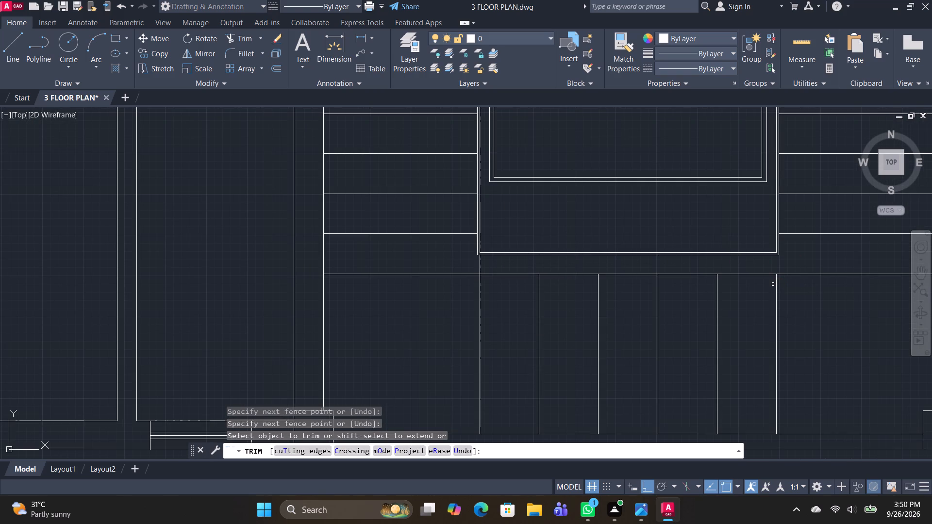
pyautogui.keyDown('shift'); pyautogui.click(776, 283); pyautogui.keyUp('shift')
pyautogui.scroll(-2, 810, 251)
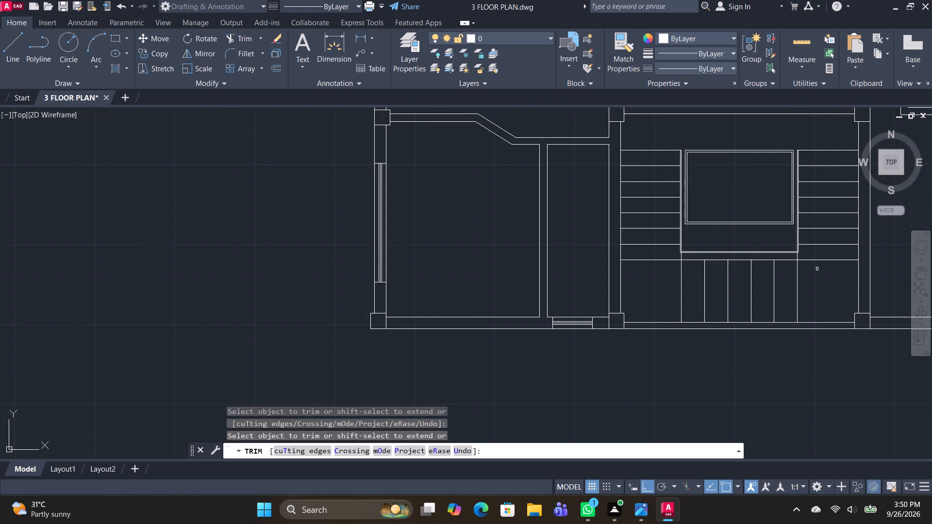
# Copy the first plan's entire staircase linework to the second plan's central southern room, aligning it with the matching southern wall corner.
pyautogui.moveTo(827, 309); pyautogui.dragTo(731, 301, button='middle')
pyautogui.press('space')
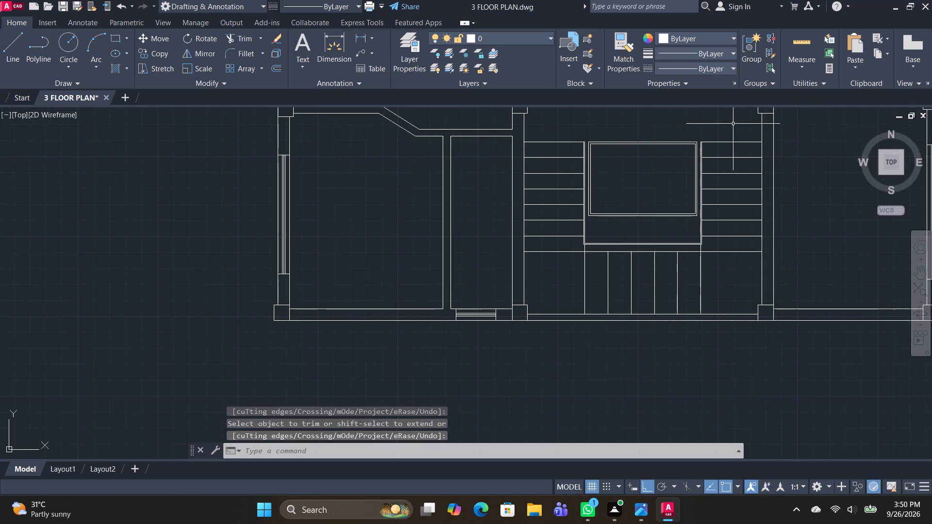
pyautogui.moveTo(755, 129); pyautogui.dragTo(755, 140)
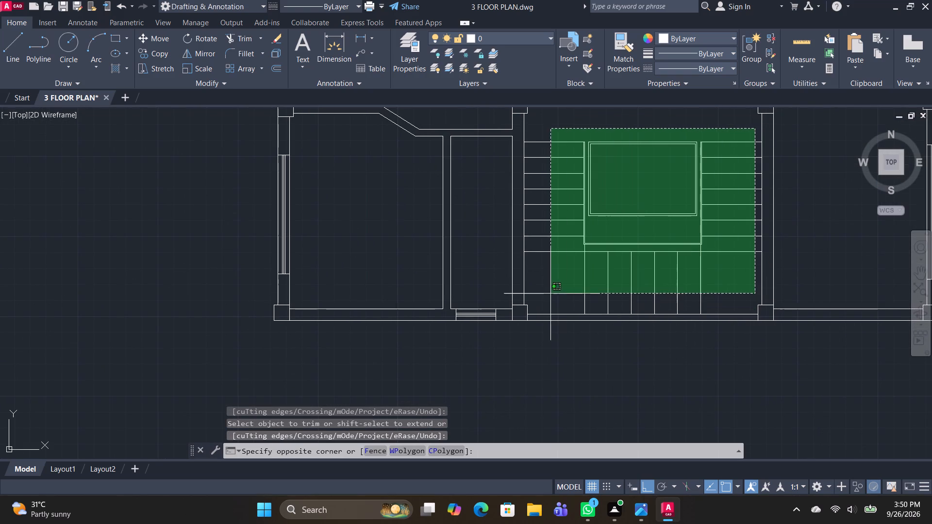
pyautogui.click(534, 298)
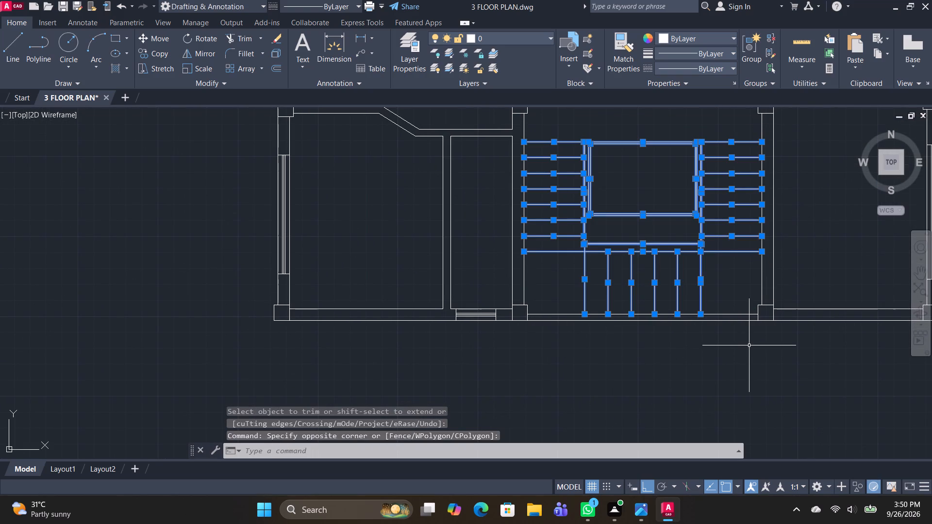
pyautogui.write('CO')
pyautogui.press('space')
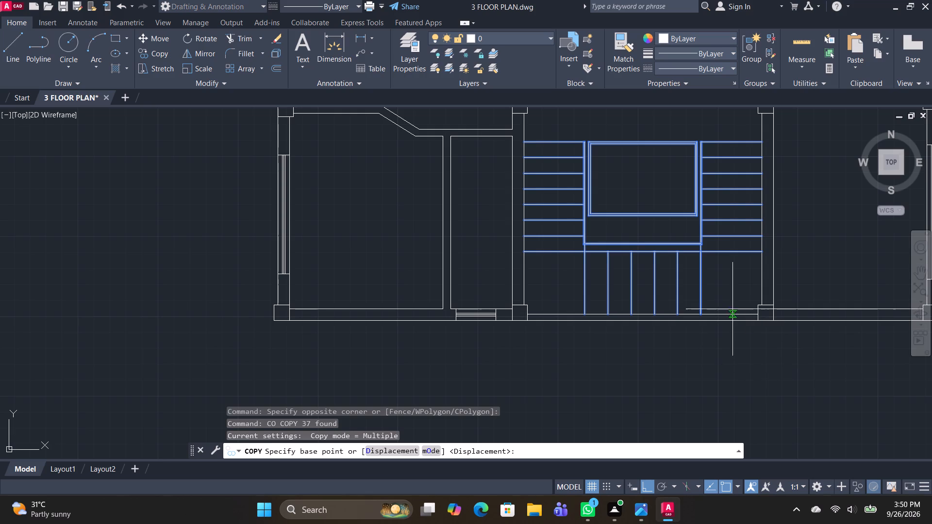
pyautogui.scroll(1, 768, 319)
pyautogui.click(776, 319)
pyautogui.scroll(-3, 478, 285)
pyautogui.scroll(-3, 755, 333)
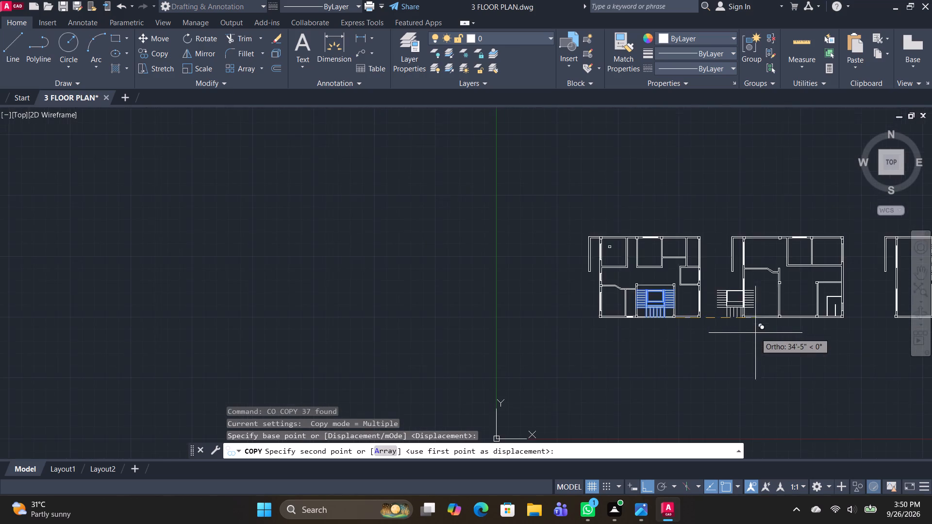
pyautogui.moveTo(764, 333); pyautogui.dragTo(482, 304, button='middle')
pyautogui.scroll(7, 535, 289)
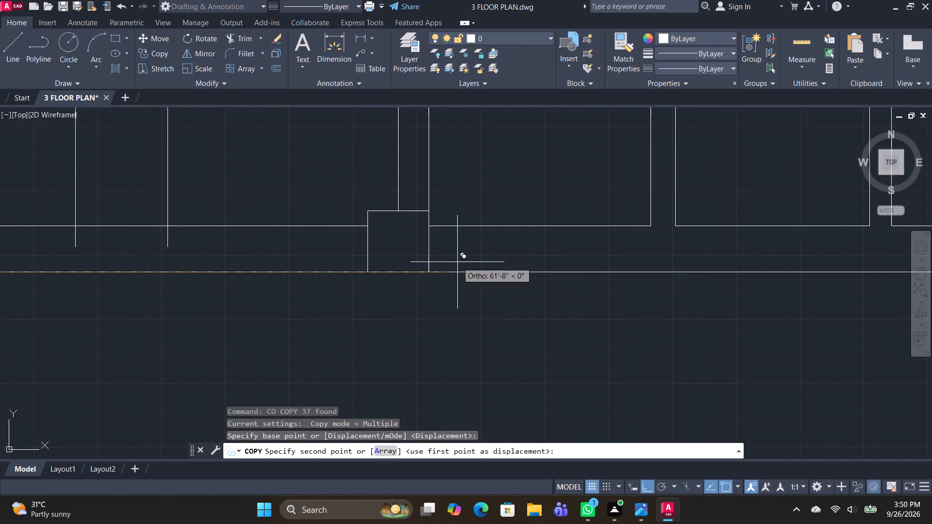
pyautogui.click(429, 269)
pyautogui.scroll(-3, 470, 315)
pyautogui.moveTo(487, 333); pyautogui.dragTo(633, 336, button='middle')
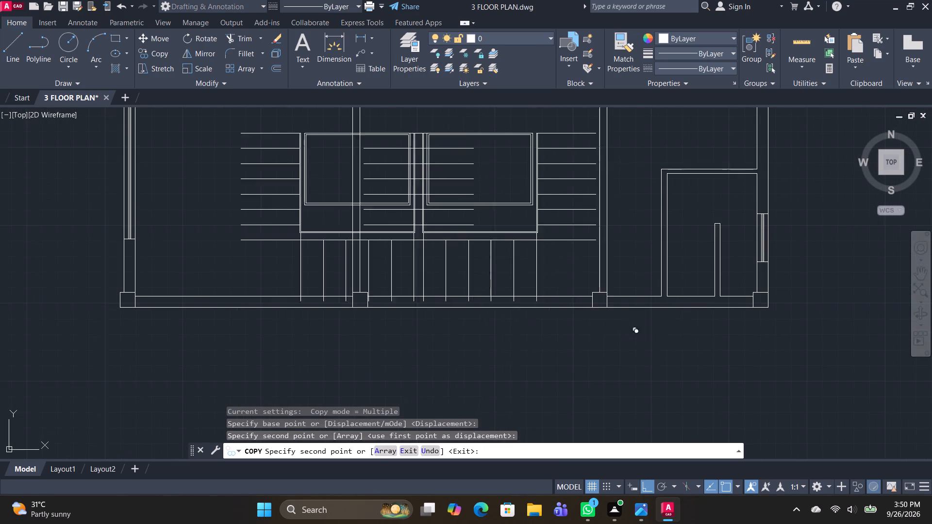
pyautogui.press('space')
pyautogui.scroll(-1, 522, 363)
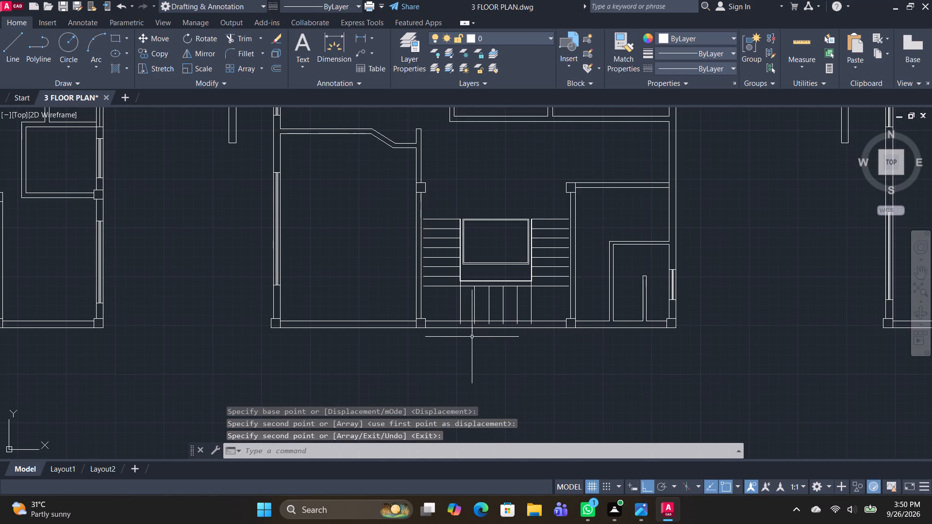
# Extend the copied western horizontal lines to the western wall of the second plan's stair room.
pyautogui.scroll(2, 485, 314)
pyautogui.scroll(-2, 565, 354)
pyautogui.moveTo(375, 363); pyautogui.dragTo(668, 344, button='middle')
pyautogui.moveTo(865, 325); pyautogui.dragTo(781, 339, button='middle')
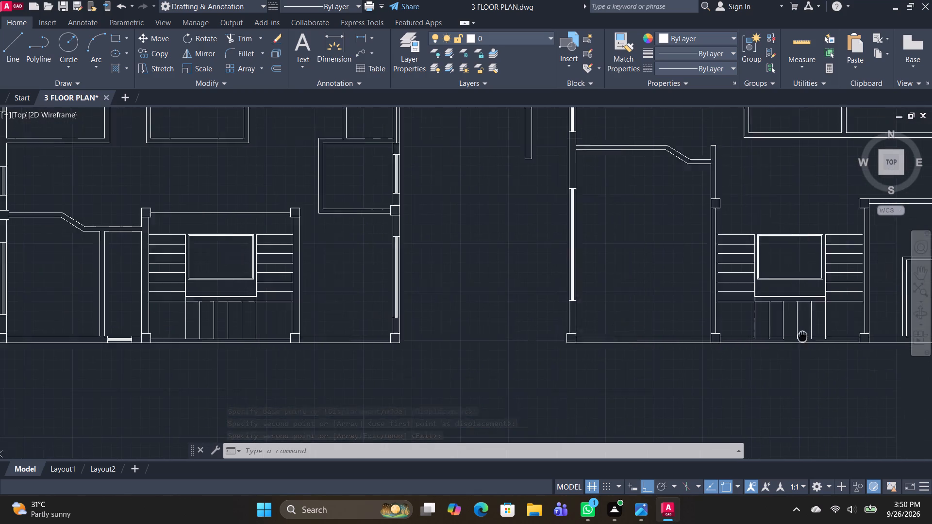
pyautogui.moveTo(781, 339); pyautogui.dragTo(634, 343, button='middle')
pyautogui.scroll(2, 634, 305)
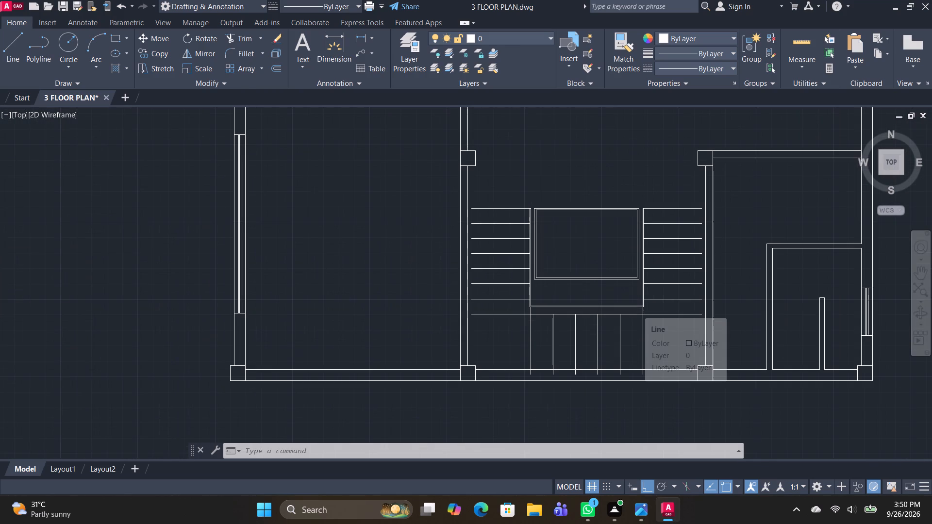
pyautogui.write('TR')
pyautogui.press('space')
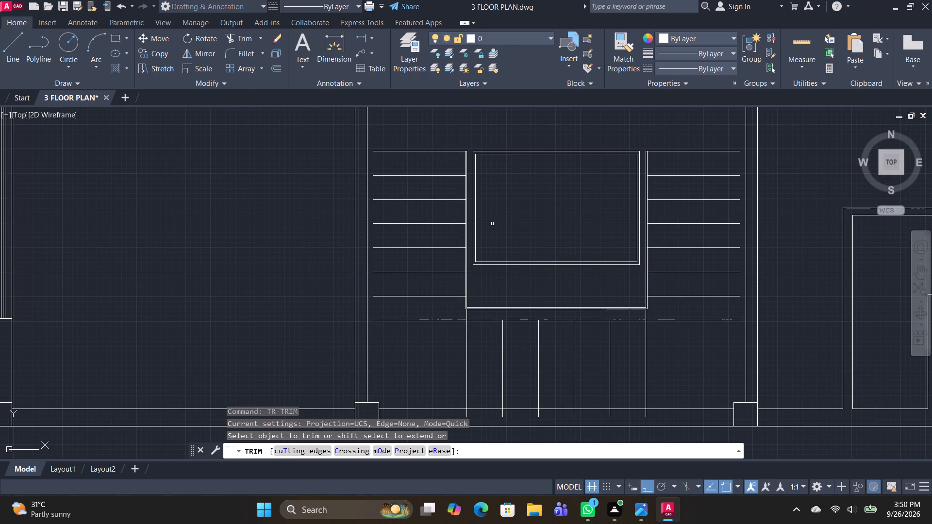
pyautogui.keyDown('shift'); pyautogui.moveTo(386, 130); pyautogui.dragTo(388, 233); pyautogui.keyUp('shift')
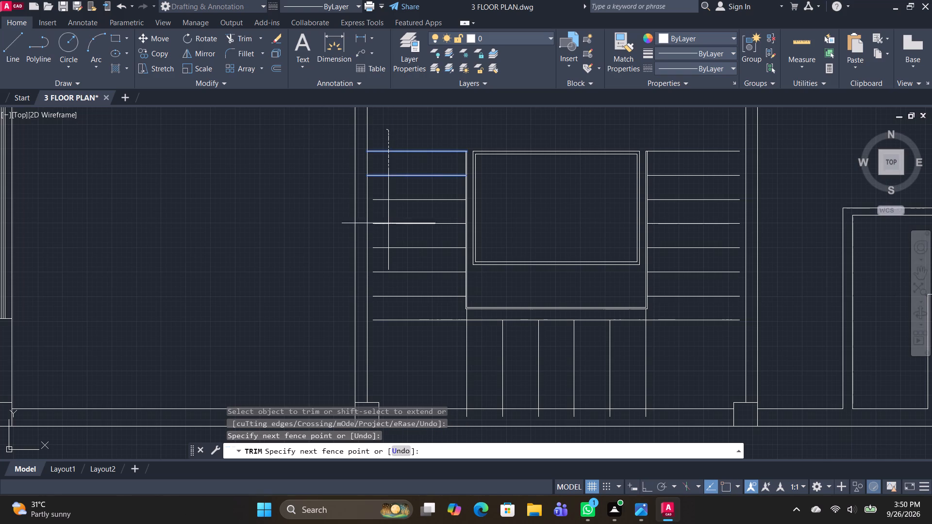
pyautogui.keyDown('shift'); pyautogui.moveTo(388, 233); pyautogui.dragTo(374, 356); pyautogui.keyUp('shift')
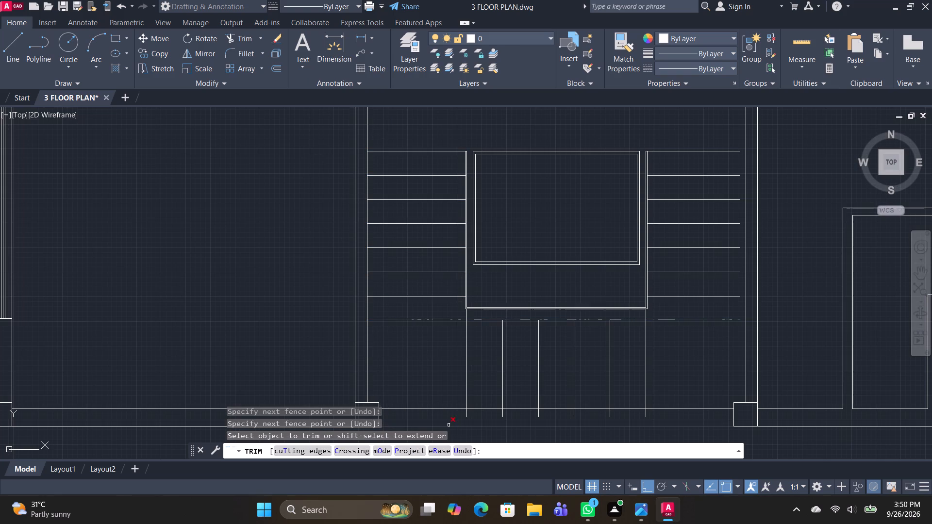
# Trim the copied vertical lines at the southern wall's inner line and extend the eastern horizontal lines to the eastern wall.
pyautogui.click(464, 417)
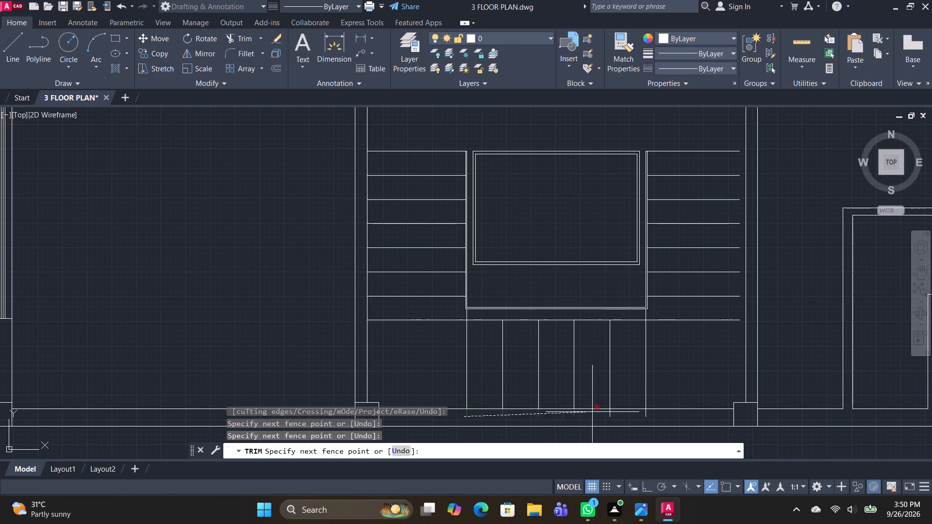
pyautogui.click(657, 412)
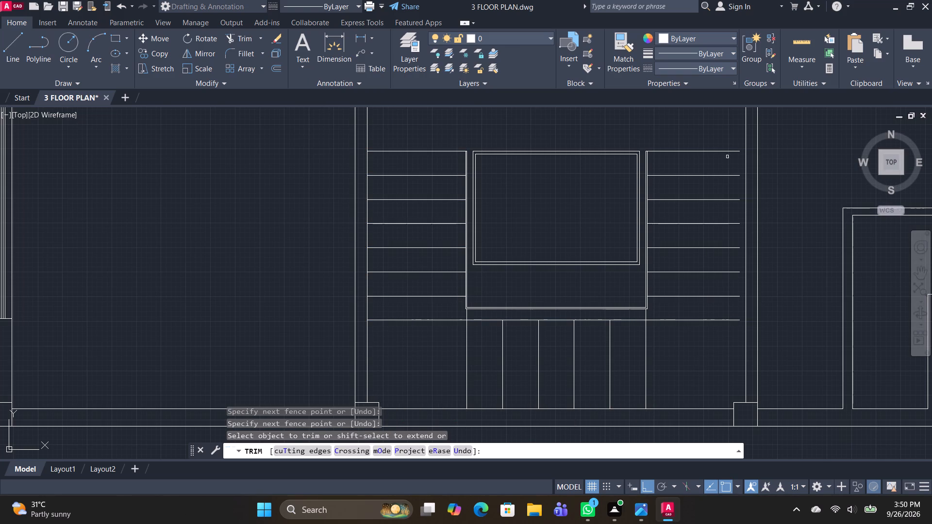
pyautogui.keyDown('shift'); pyautogui.moveTo(713, 138); pyautogui.dragTo(721, 370); pyautogui.keyUp('shift')
pyautogui.scroll(1, 465, 331)
pyautogui.press('space')
pyautogui.scroll(-1, 450, 311)
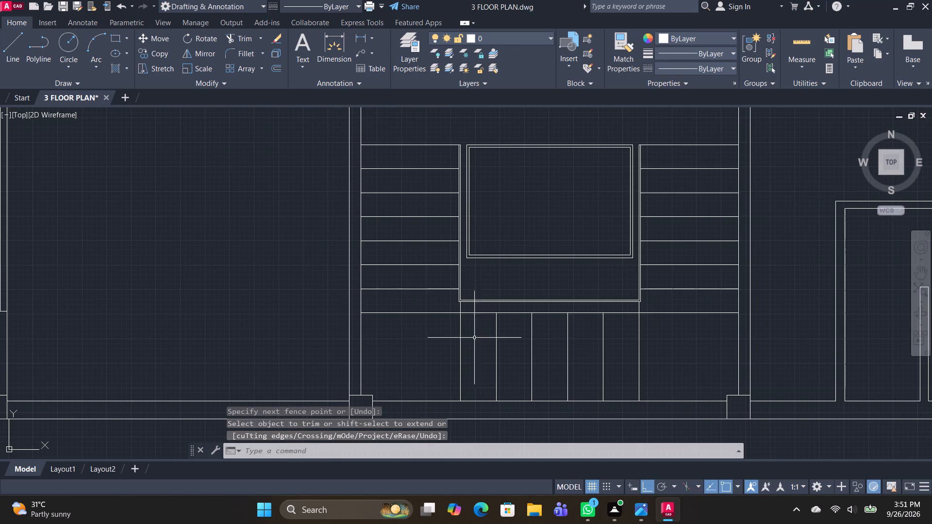
# Draw a horizontal line joining the two columns' northern edges across the top of the second plan's stair room.
pyautogui.moveTo(639, 330); pyautogui.dragTo(612, 303, button='middle')
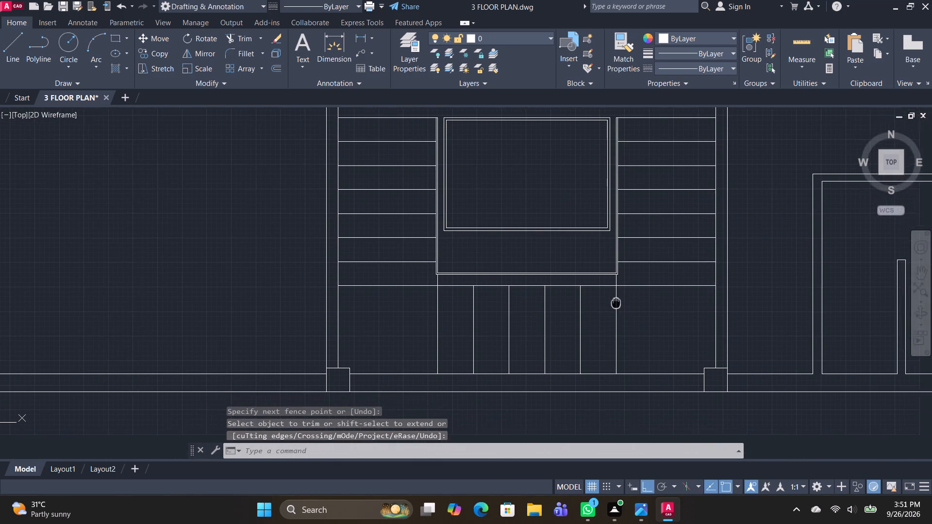
pyautogui.moveTo(612, 303); pyautogui.dragTo(606, 309, button='middle')
pyautogui.scroll(-4, 606, 309)
pyautogui.scroll(1, 493, 322)
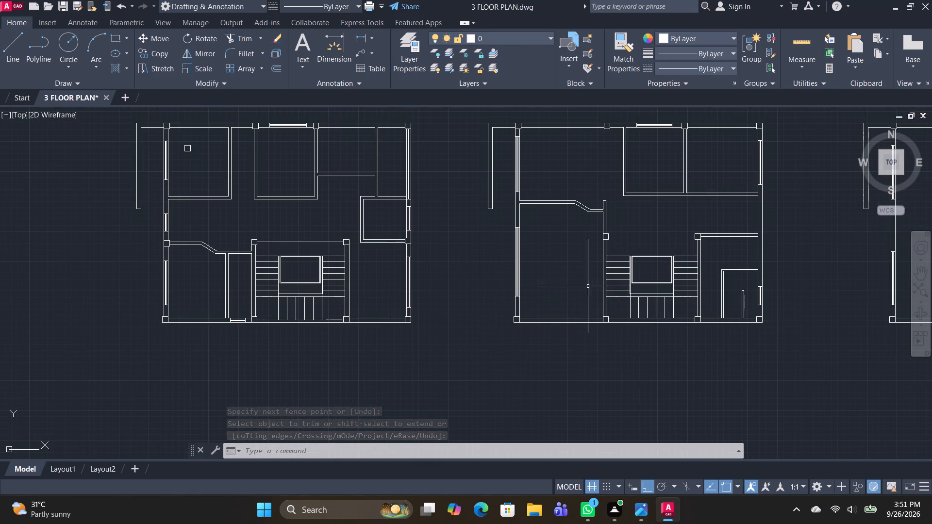
pyautogui.scroll(3, 611, 239)
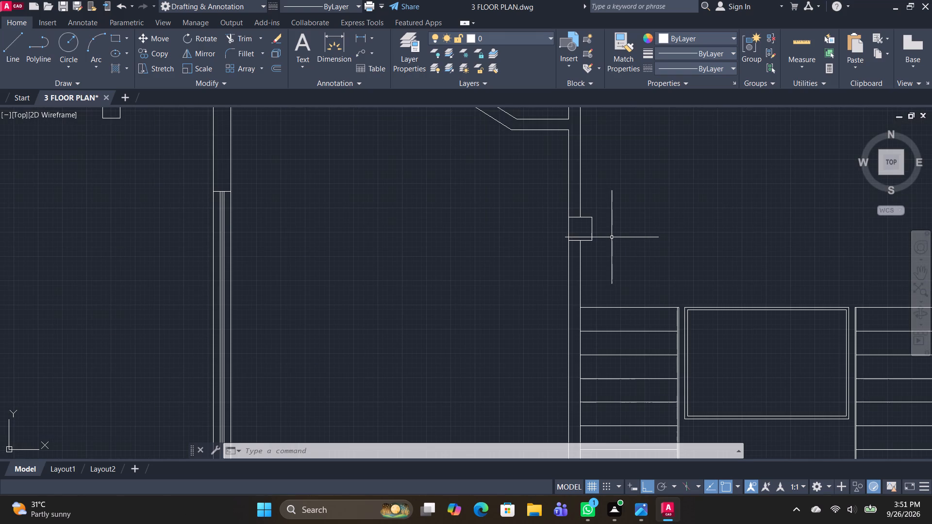
pyautogui.write('L')
pyautogui.press('space')
pyautogui.scroll(-2, 449, 276)
pyautogui.moveTo(493, 289); pyautogui.dragTo(494, 305, button='middle')
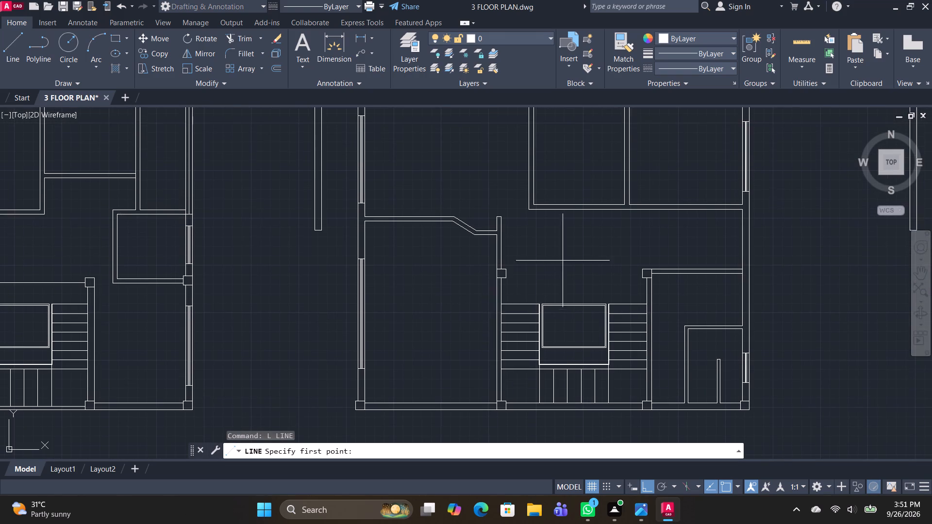
pyautogui.scroll(1, 518, 241)
pyautogui.click(712, 285)
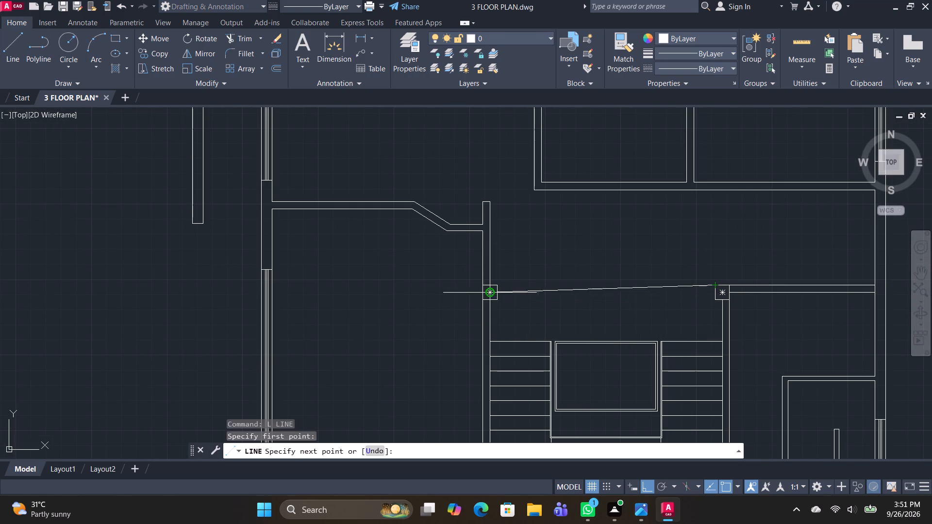
pyautogui.click(499, 284)
pyautogui.press('space')
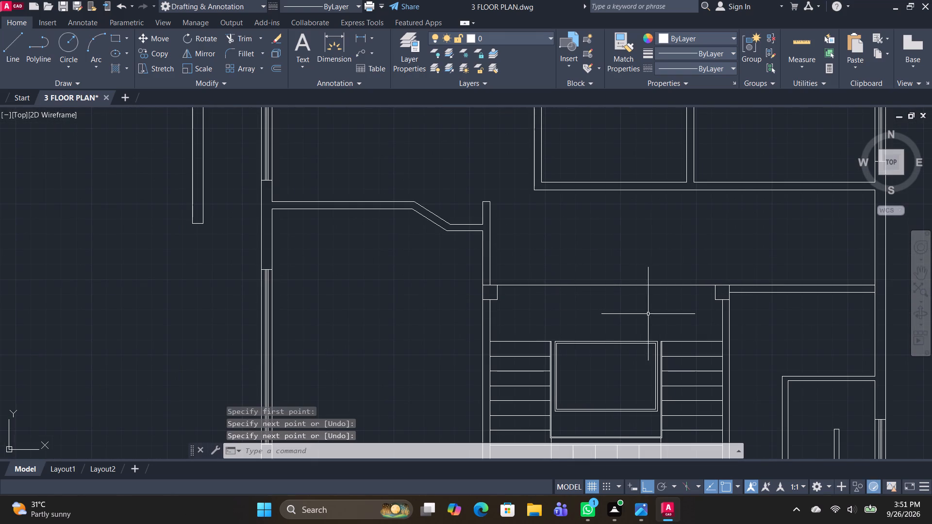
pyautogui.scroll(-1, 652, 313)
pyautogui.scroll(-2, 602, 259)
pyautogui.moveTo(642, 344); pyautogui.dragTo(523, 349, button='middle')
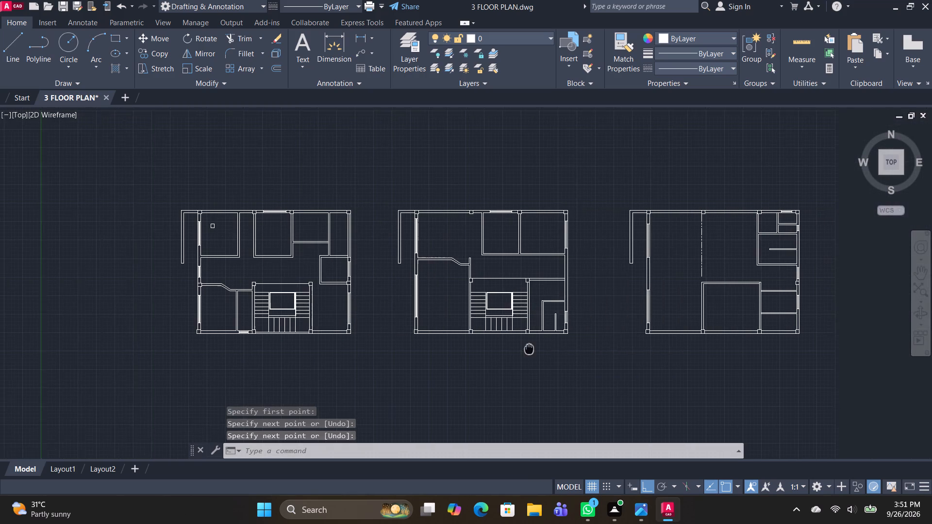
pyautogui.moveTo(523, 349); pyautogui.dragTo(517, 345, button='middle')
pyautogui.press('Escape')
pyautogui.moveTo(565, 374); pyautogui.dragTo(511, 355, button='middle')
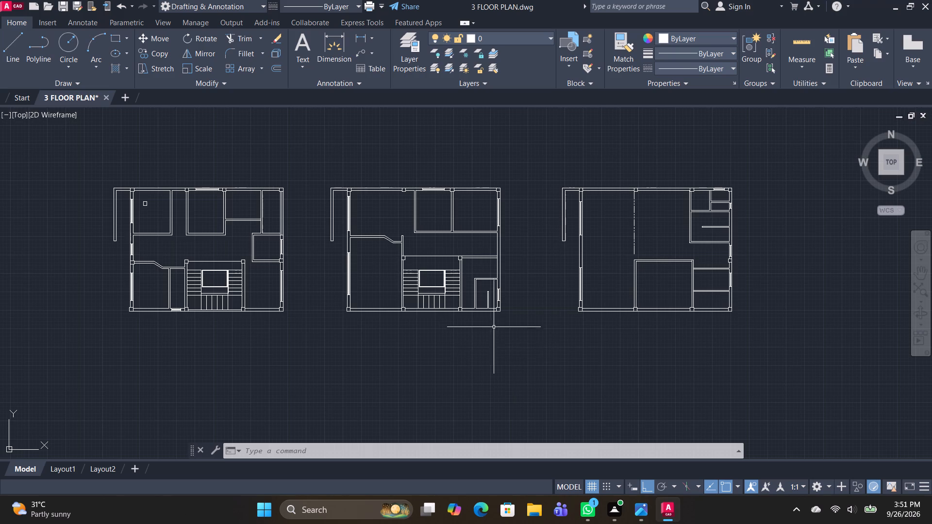
# Extend both lines of the small southeastern room's northern wall west to the stair room's eastern wall, trimming the old corner.
pyautogui.scroll(1, 493, 324)
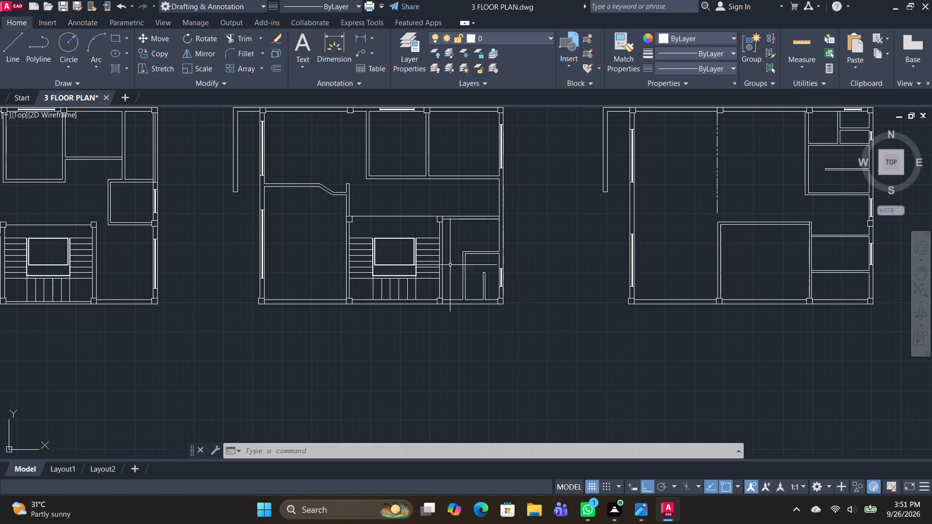
pyautogui.scroll(1, 457, 260)
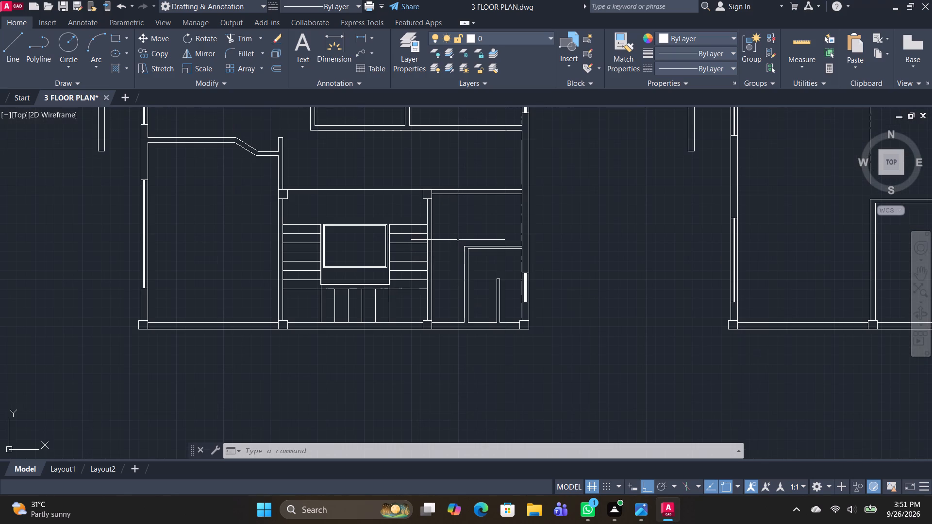
pyautogui.scroll(2, 456, 220)
pyautogui.write('TR')
pyautogui.press('space')
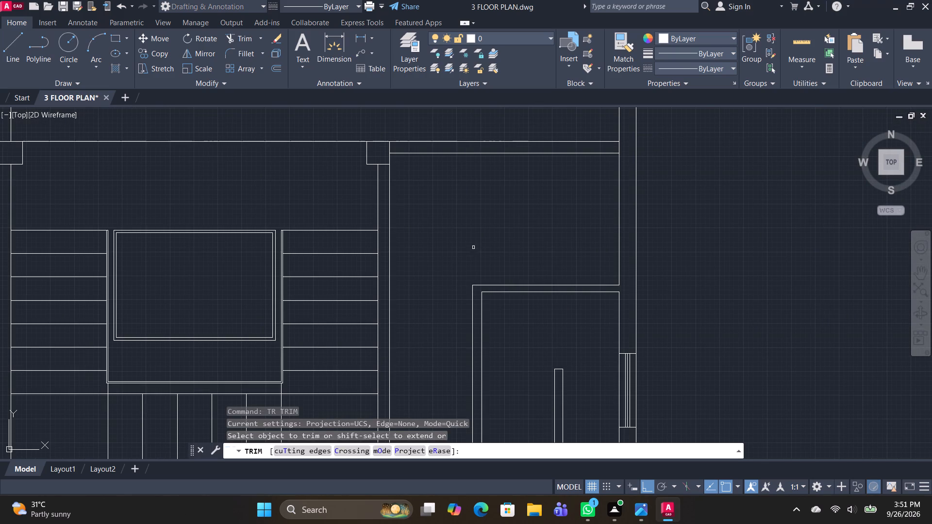
pyautogui.keyDown('shift'); pyautogui.moveTo(539, 256); pyautogui.dragTo(536, 346); pyautogui.keyUp('shift')
pyautogui.keyDown('shift'); pyautogui.moveTo(480, 274); pyautogui.dragTo(479, 276); pyautogui.keyUp('shift')
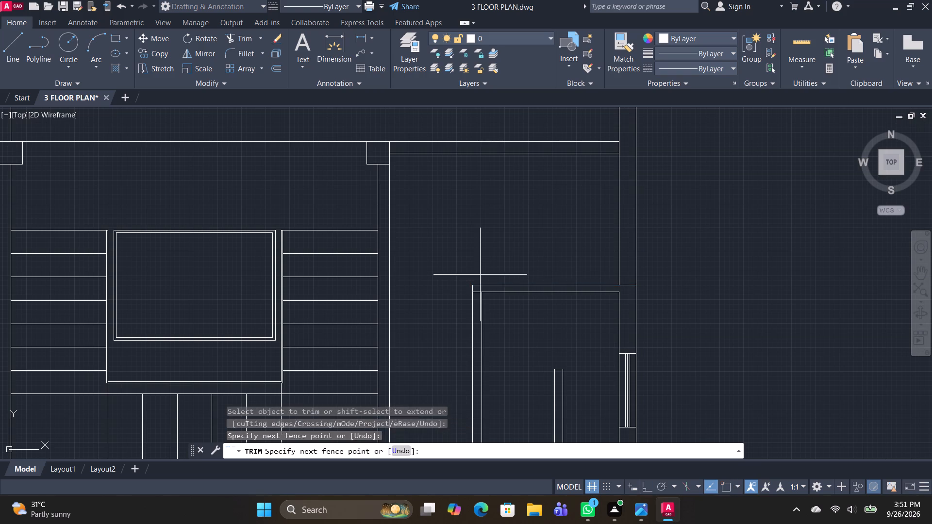
pyautogui.keyDown('shift'); pyautogui.moveTo(479, 276); pyautogui.dragTo(479, 298); pyautogui.keyUp('shift')
pyautogui.scroll(3, 475, 294)
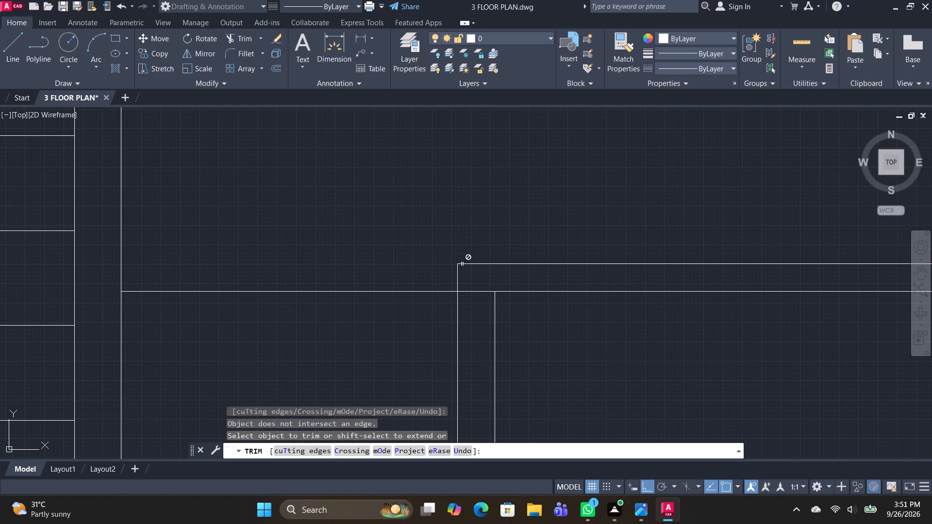
pyautogui.moveTo(459, 277); pyautogui.dragTo(423, 276)
pyautogui.keyDown('shift'); pyautogui.click(462, 263); pyautogui.keyUp('shift')
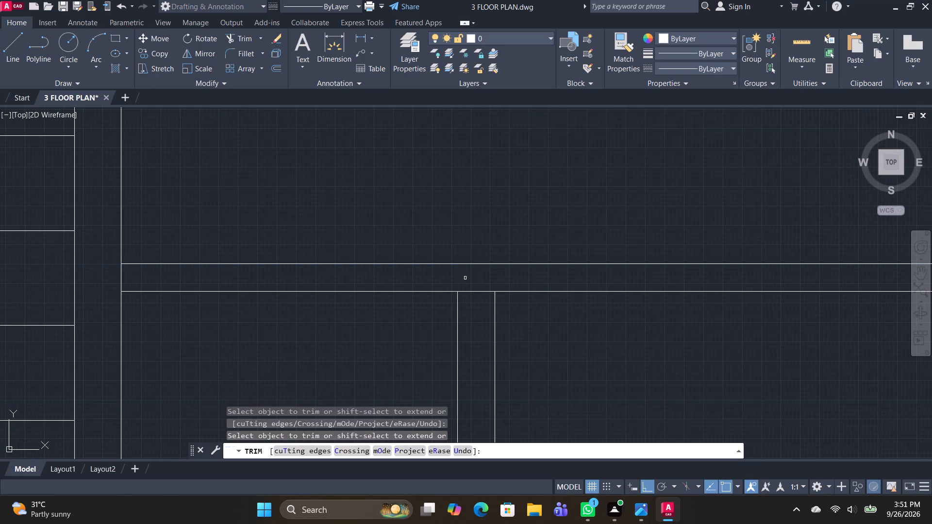
# Clean up the T-junction where the small room's western wall meets the extended wall, trimming the line across its opening.
pyautogui.keyDown('shift'); pyautogui.click(495, 303); pyautogui.keyUp('shift')
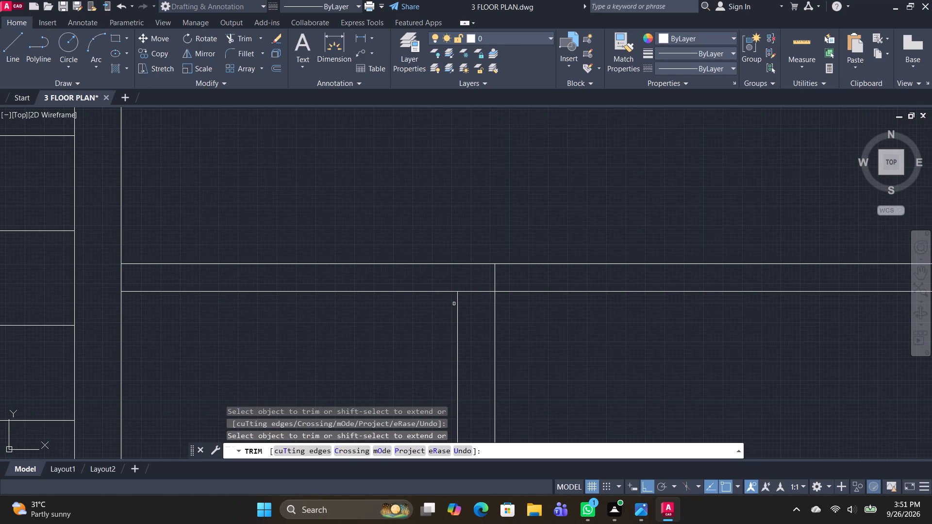
pyautogui.keyDown('shift'); pyautogui.click(456, 305); pyautogui.keyUp('shift')
pyautogui.moveTo(439, 281); pyautogui.dragTo(538, 274)
pyautogui.moveTo(480, 280); pyautogui.dragTo(481, 311)
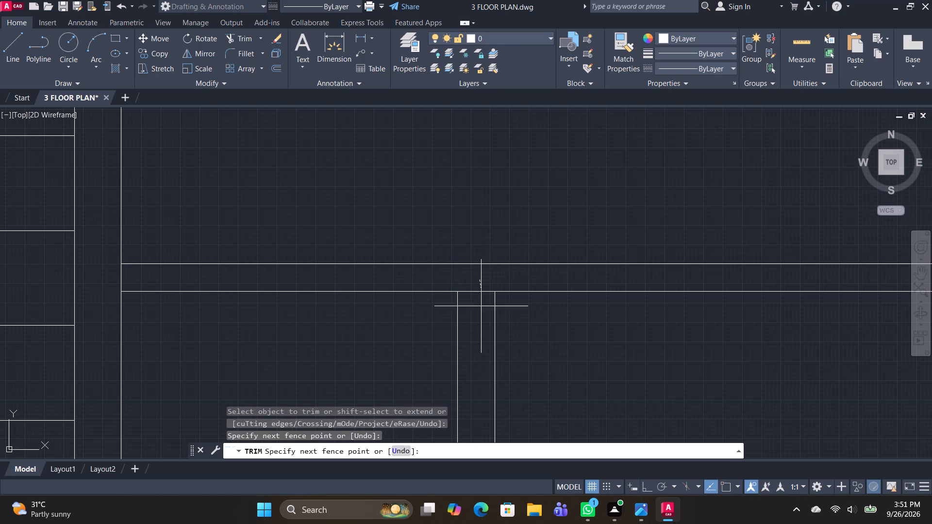
pyautogui.moveTo(481, 311); pyautogui.dragTo(481, 319)
# Trim the stray horizontal segment crossing the eastern exterior wall at the end of the extended wall.
pyautogui.scroll(-3, 591, 319)
pyautogui.moveTo(649, 335); pyautogui.dragTo(534, 298, button='middle')
pyautogui.scroll(2, 605, 281)
pyautogui.moveTo(585, 267); pyautogui.dragTo(579, 210)
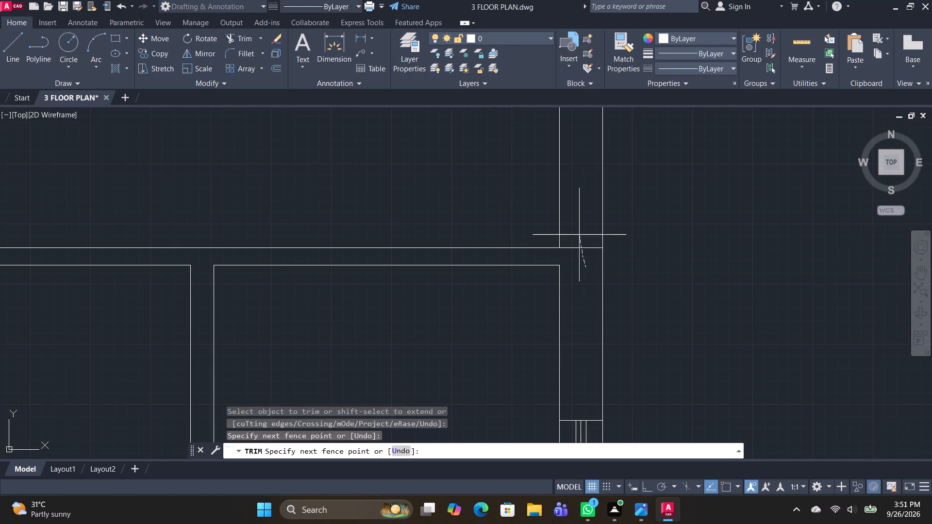
pyautogui.moveTo(579, 210); pyautogui.dragTo(577, 181)
pyautogui.scroll(-3, 596, 299)
pyautogui.moveTo(515, 329); pyautogui.dragTo(512, 283, button='middle')
pyautogui.press('Escape')
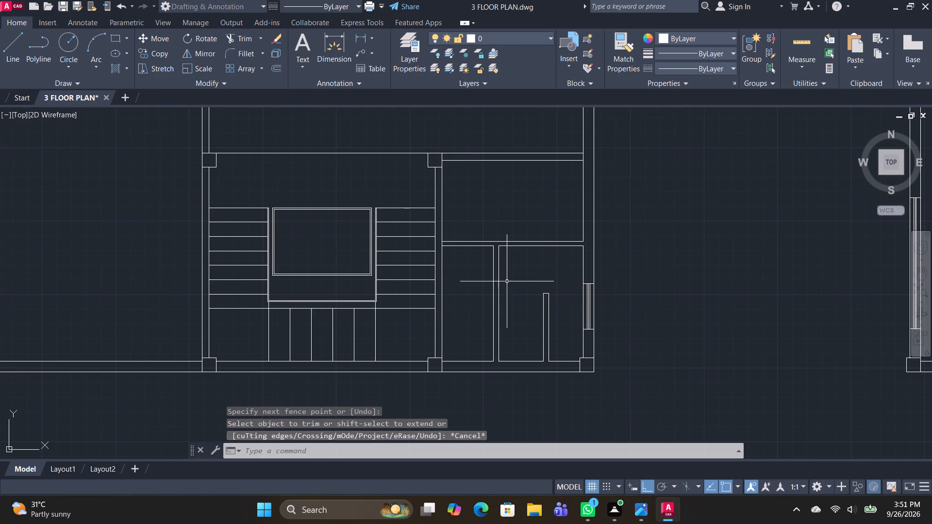
# Trim the stair room's eastern wall line across the opening where the small rooms' extended northern wall joins it.
pyautogui.scroll(1, 466, 260)
pyautogui.write('TR')
pyautogui.press('space')
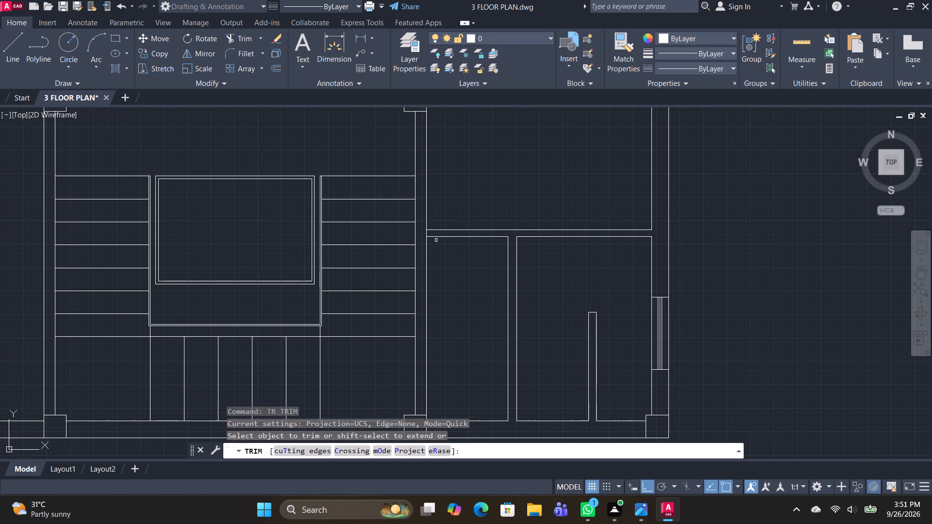
pyautogui.scroll(2, 426, 235)
pyautogui.keyDown('shift'); pyautogui.click(422, 232); pyautogui.keyUp('shift')
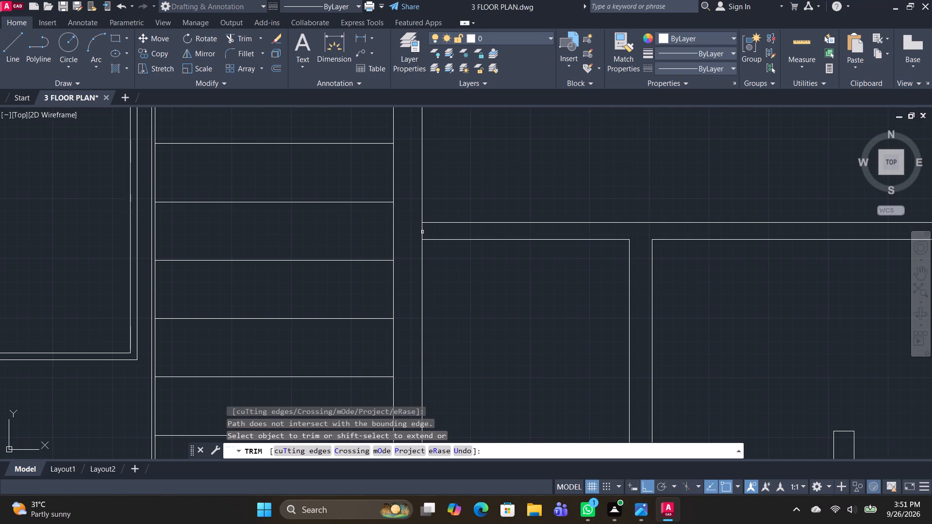
pyautogui.click(422, 232)
pyautogui.moveTo(425, 233); pyautogui.dragTo(417, 232)
pyautogui.scroll(-3, 417, 232)
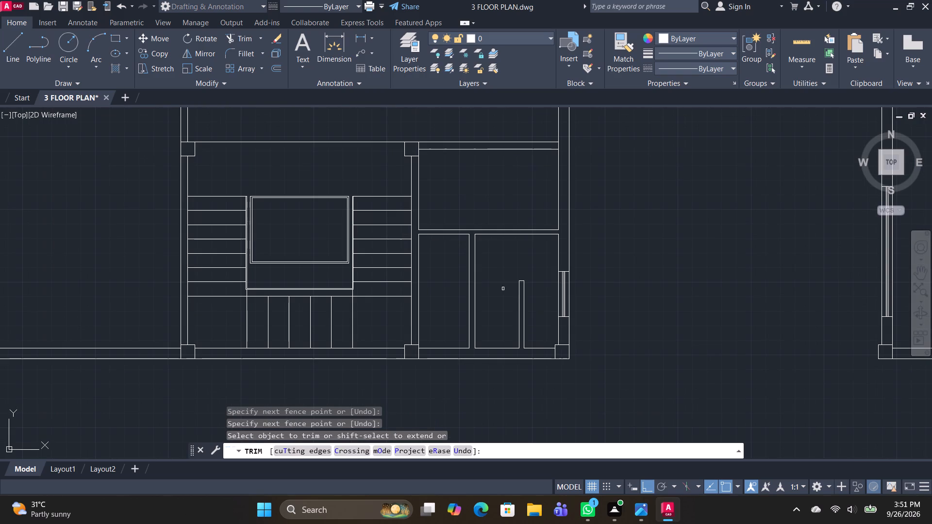
pyautogui.press('space')
# Save the drawing.
pyautogui.hotkey('shift', 's')
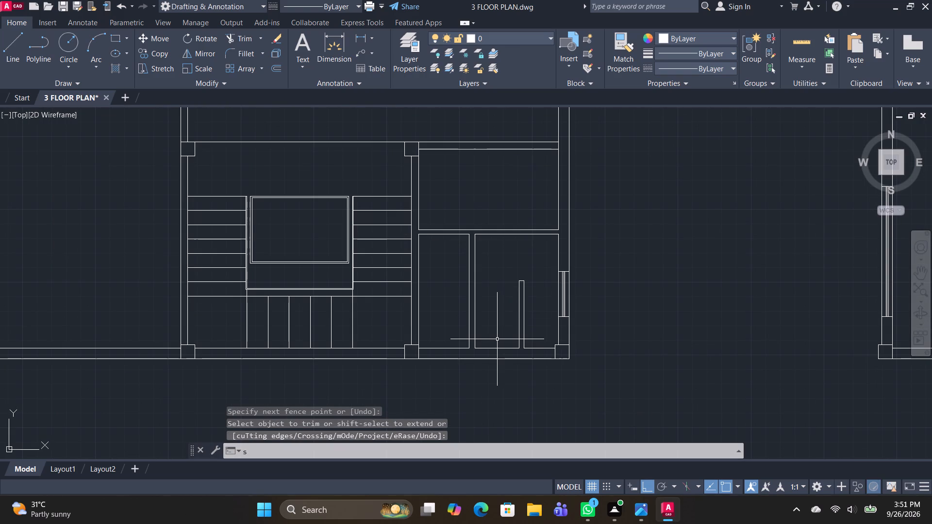
pyautogui.press('Escape')
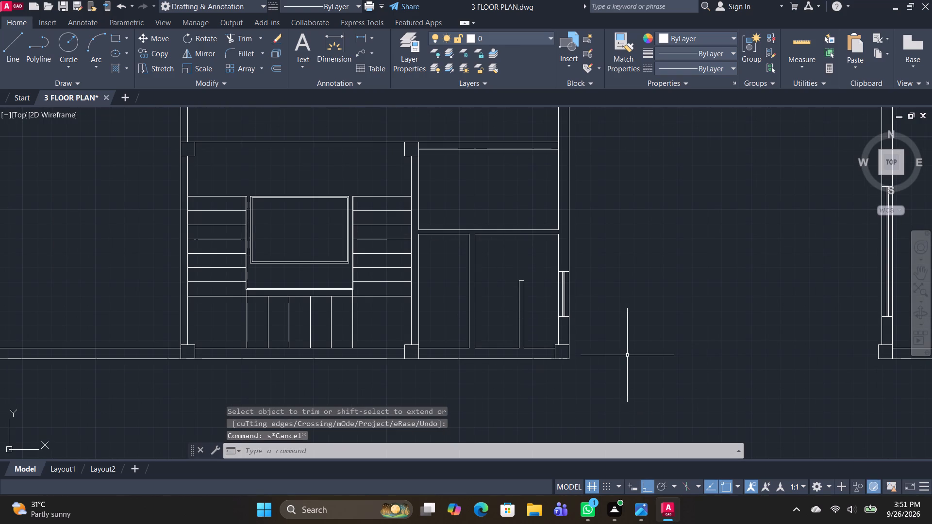
pyautogui.hotkey('ctrl', 's')
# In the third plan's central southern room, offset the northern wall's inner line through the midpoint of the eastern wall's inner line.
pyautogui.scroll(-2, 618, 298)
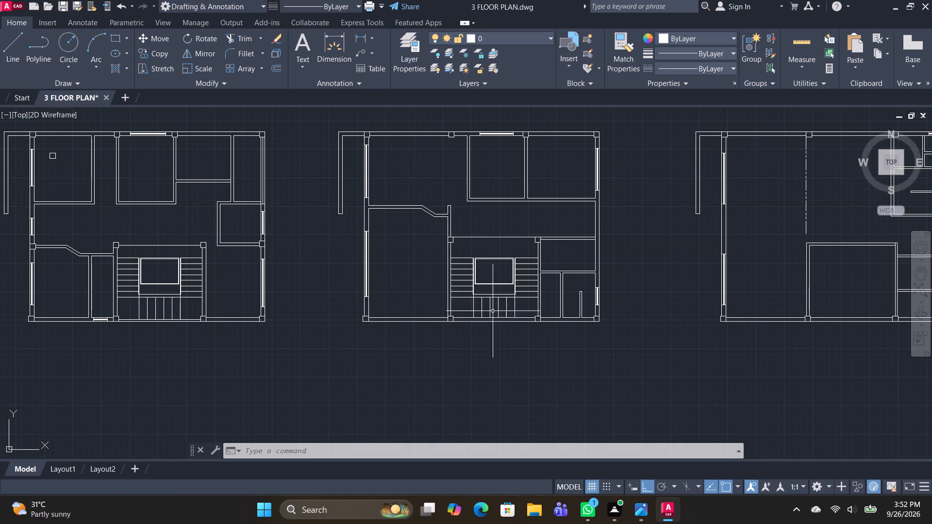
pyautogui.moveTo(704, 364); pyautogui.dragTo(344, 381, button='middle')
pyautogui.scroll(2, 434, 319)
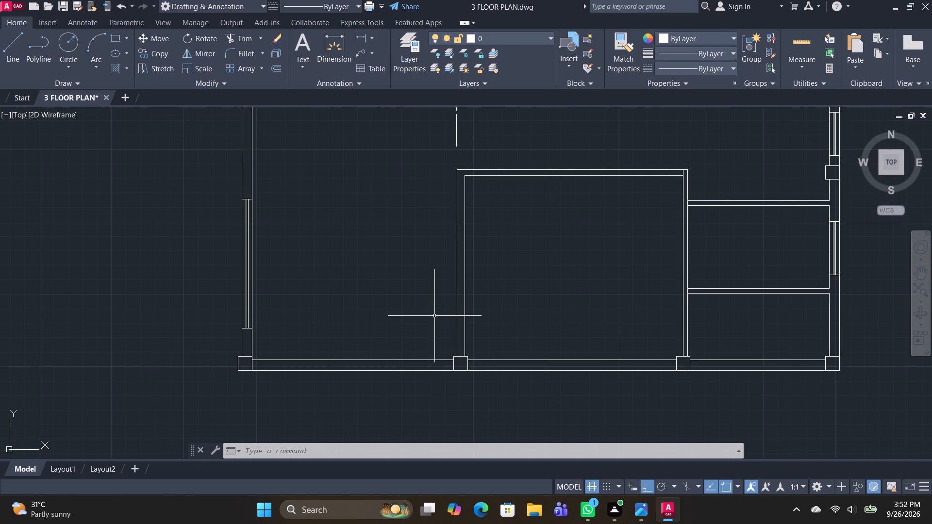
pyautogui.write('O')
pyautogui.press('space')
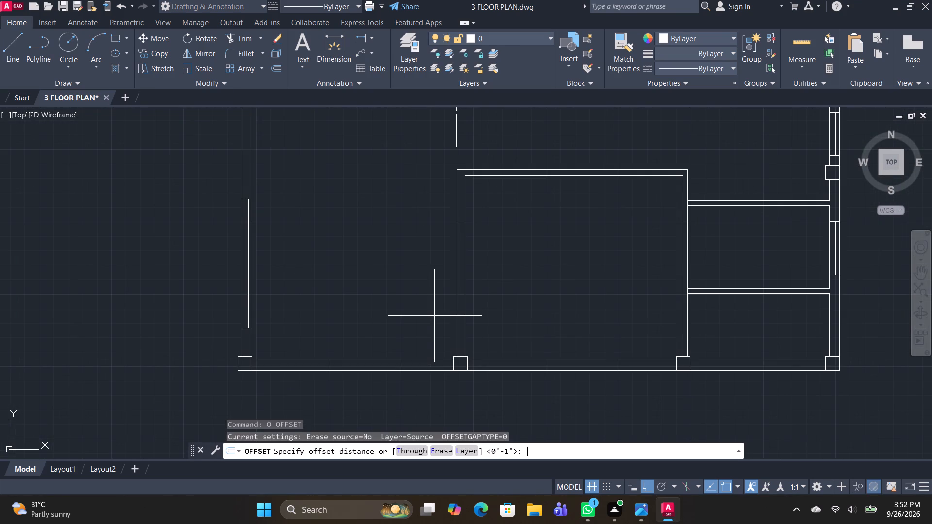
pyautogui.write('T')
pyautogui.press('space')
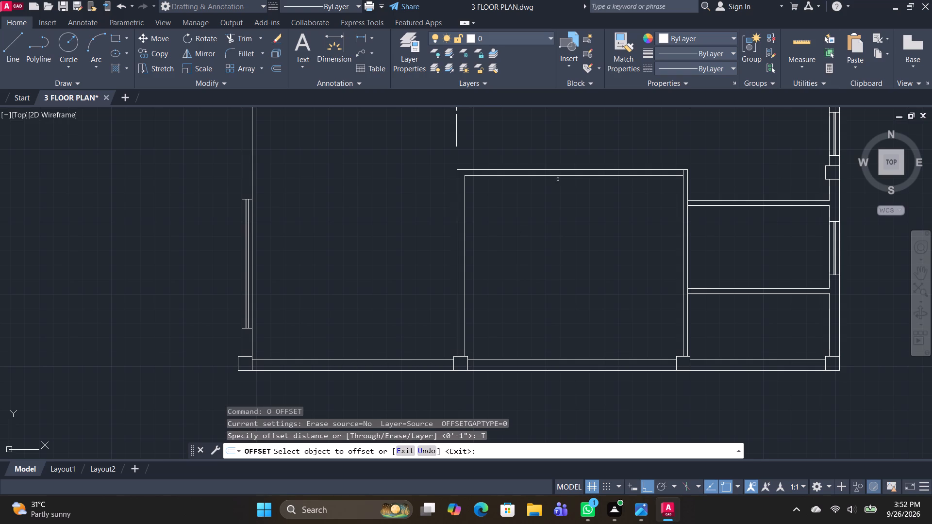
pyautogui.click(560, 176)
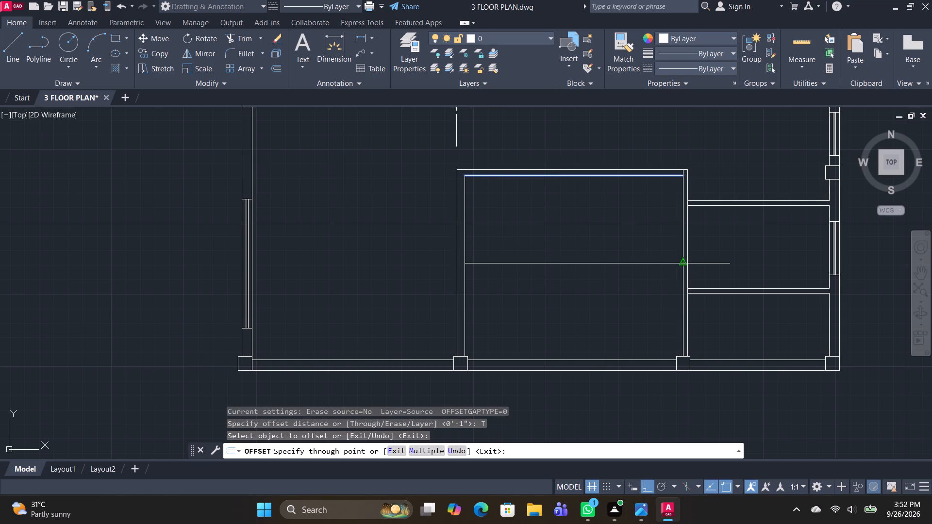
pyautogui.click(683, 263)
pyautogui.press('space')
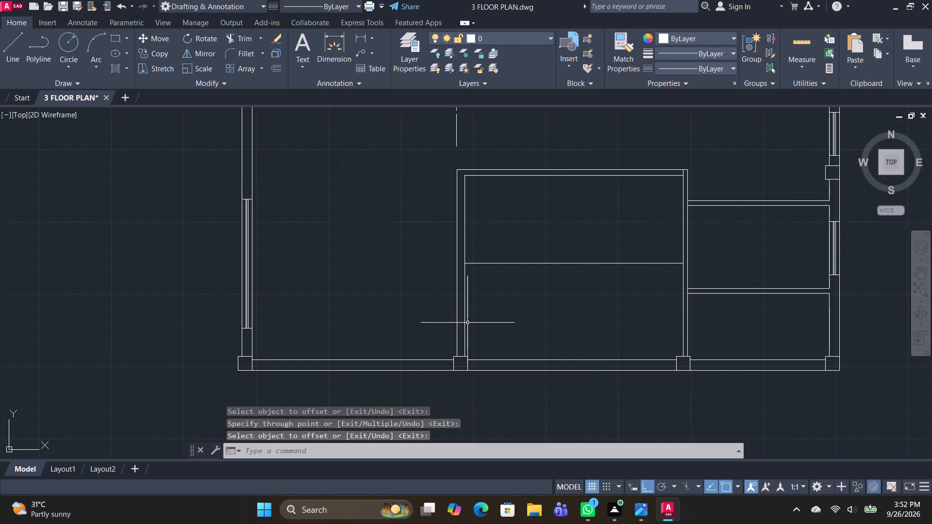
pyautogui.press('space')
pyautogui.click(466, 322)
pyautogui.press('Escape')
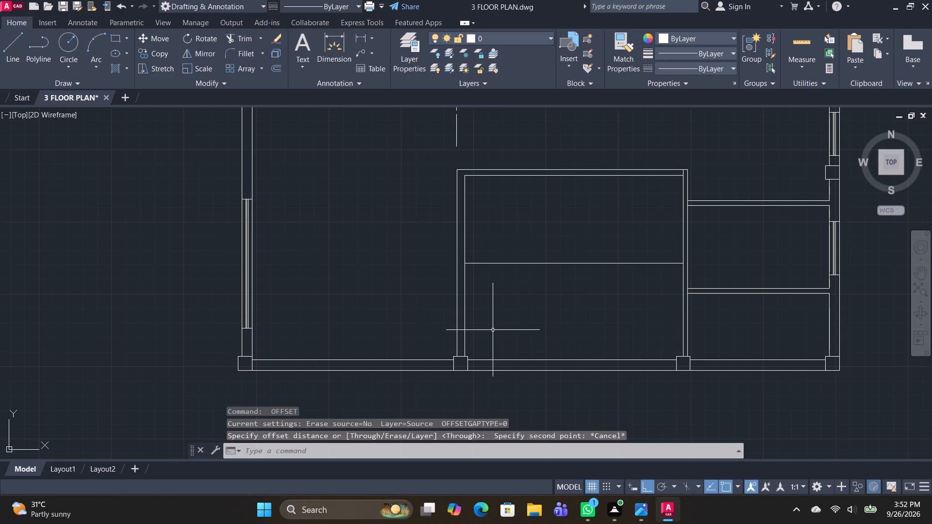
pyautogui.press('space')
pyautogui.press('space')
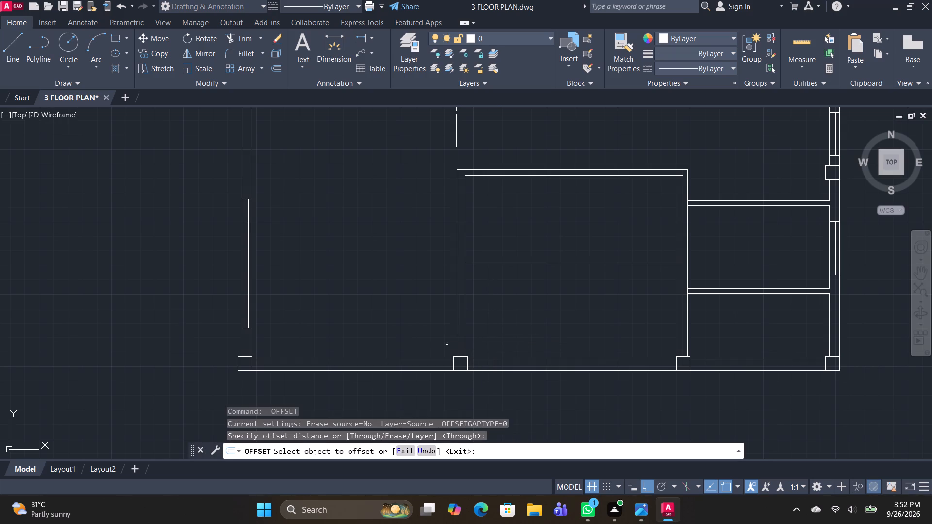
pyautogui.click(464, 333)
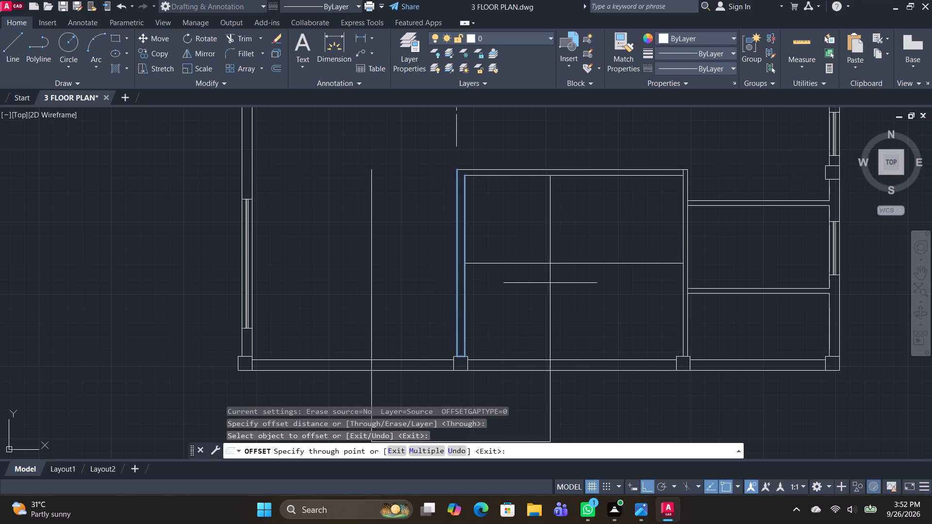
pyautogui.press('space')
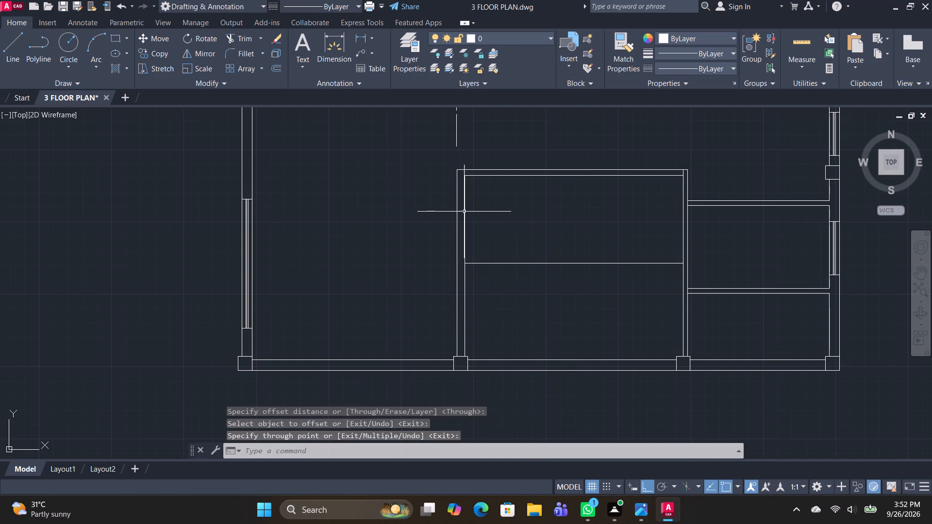
# Explode the polyline forming the western wall of the third plan's central southern room into separate lines.
pyautogui.click(464, 212)
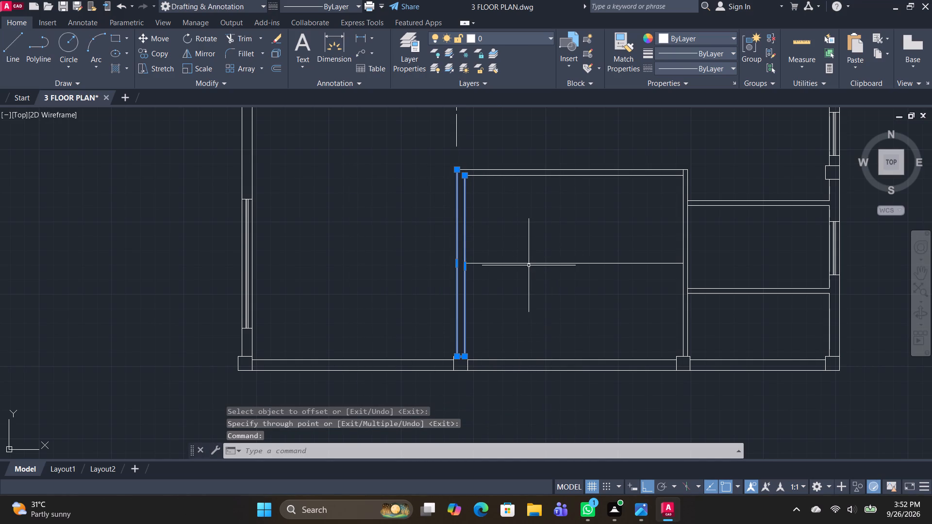
pyautogui.press('Escape')
pyautogui.moveTo(478, 236); pyautogui.dragTo(466, 233)
pyautogui.click(432, 222)
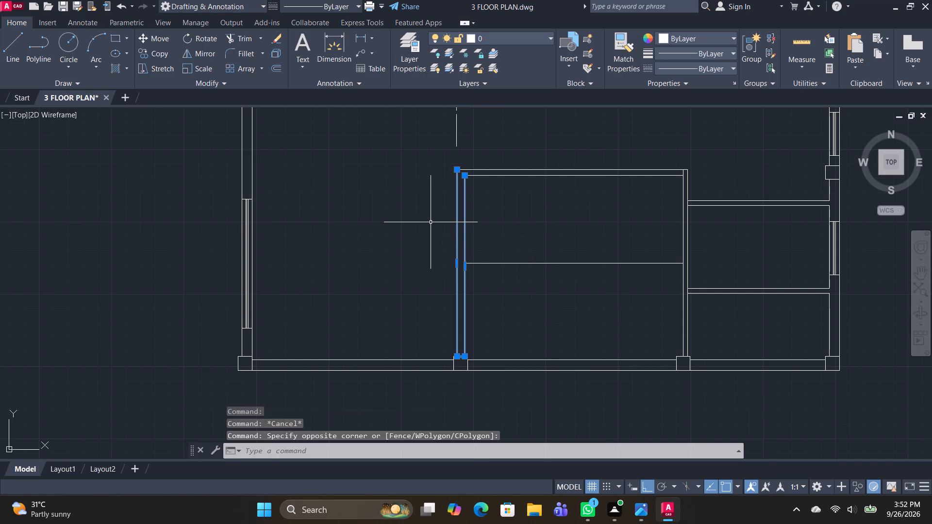
pyautogui.write('X O')
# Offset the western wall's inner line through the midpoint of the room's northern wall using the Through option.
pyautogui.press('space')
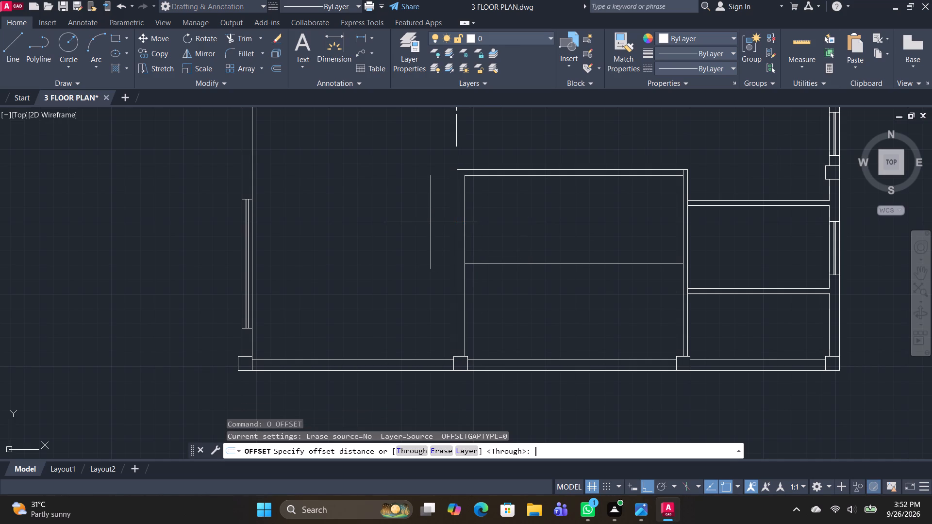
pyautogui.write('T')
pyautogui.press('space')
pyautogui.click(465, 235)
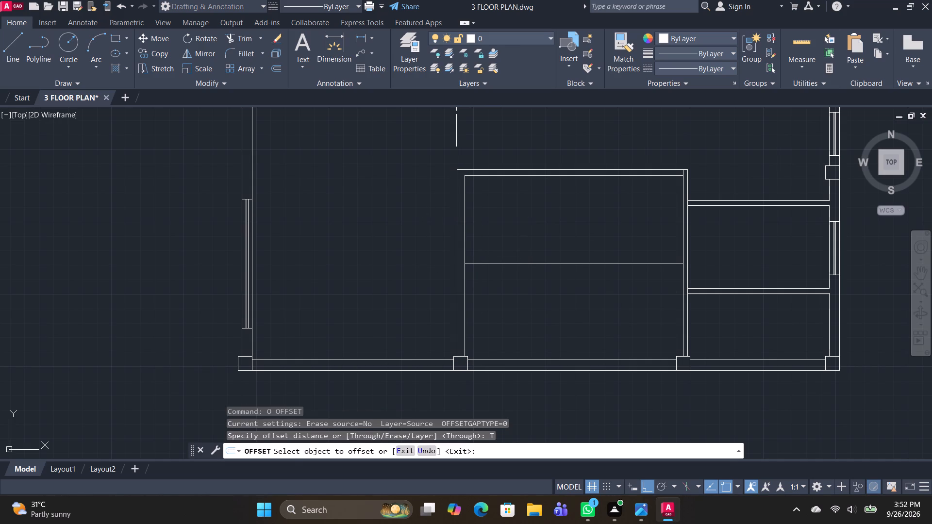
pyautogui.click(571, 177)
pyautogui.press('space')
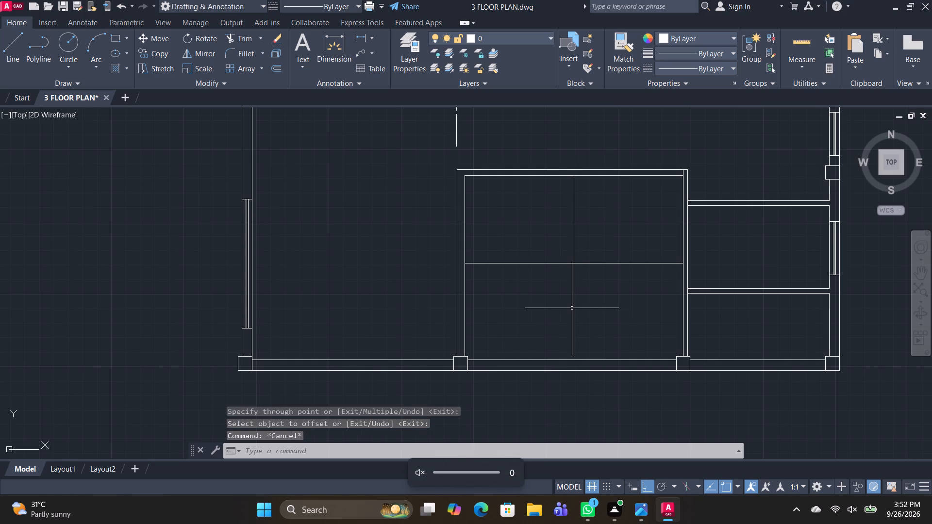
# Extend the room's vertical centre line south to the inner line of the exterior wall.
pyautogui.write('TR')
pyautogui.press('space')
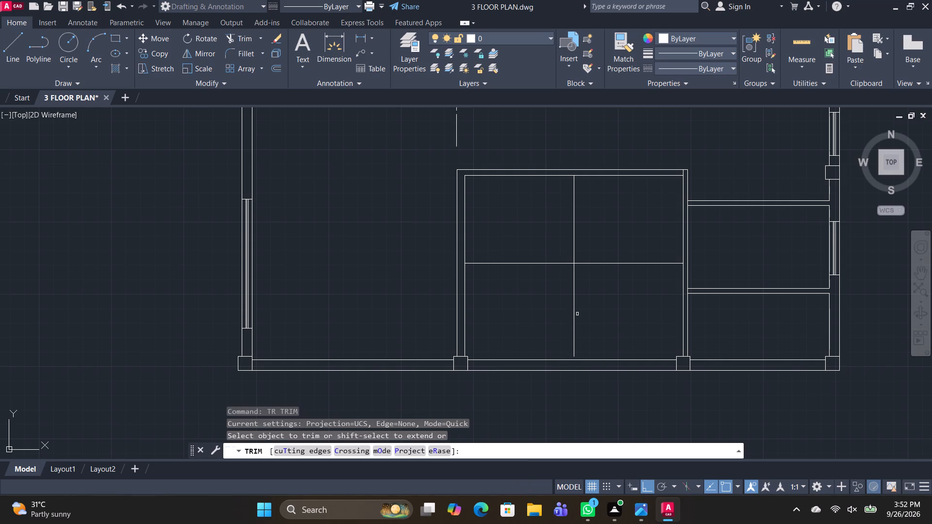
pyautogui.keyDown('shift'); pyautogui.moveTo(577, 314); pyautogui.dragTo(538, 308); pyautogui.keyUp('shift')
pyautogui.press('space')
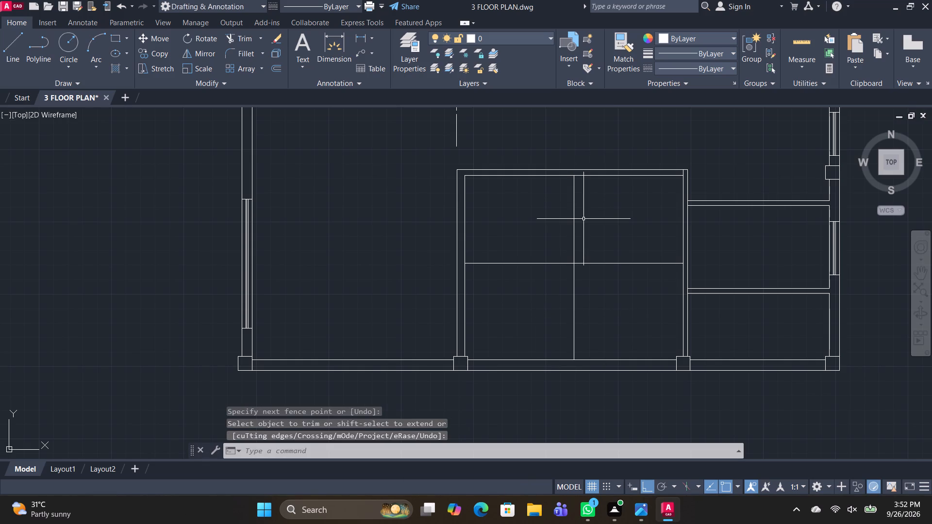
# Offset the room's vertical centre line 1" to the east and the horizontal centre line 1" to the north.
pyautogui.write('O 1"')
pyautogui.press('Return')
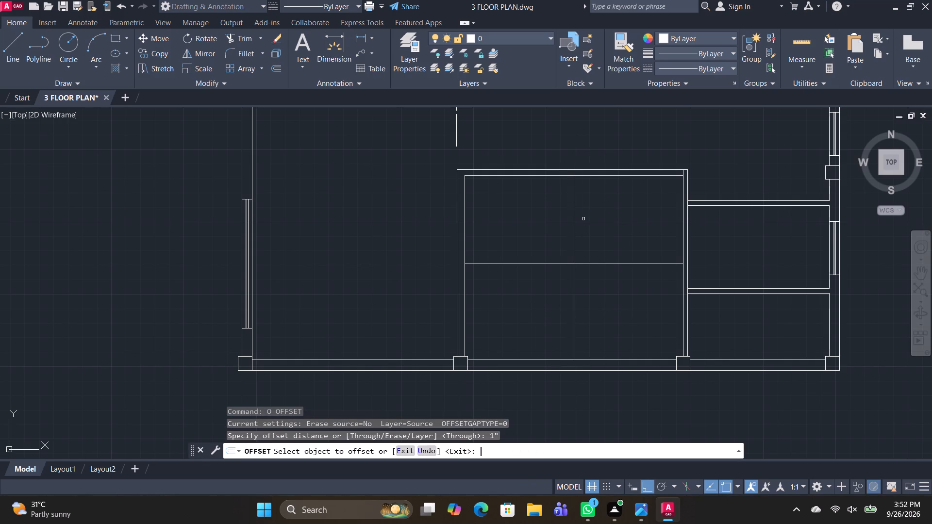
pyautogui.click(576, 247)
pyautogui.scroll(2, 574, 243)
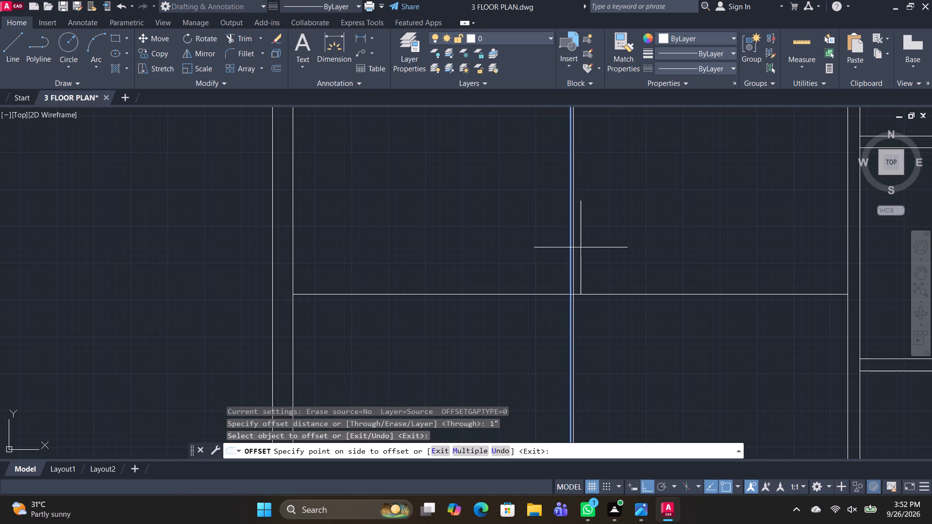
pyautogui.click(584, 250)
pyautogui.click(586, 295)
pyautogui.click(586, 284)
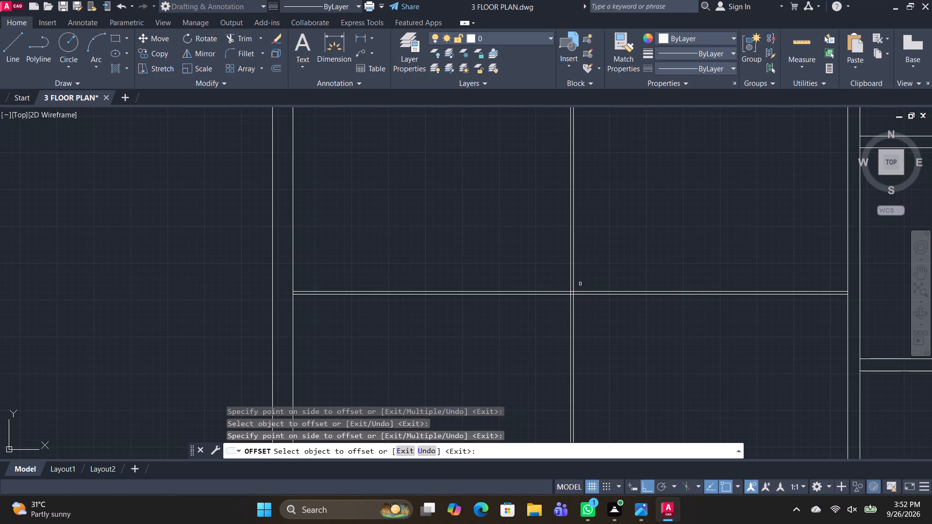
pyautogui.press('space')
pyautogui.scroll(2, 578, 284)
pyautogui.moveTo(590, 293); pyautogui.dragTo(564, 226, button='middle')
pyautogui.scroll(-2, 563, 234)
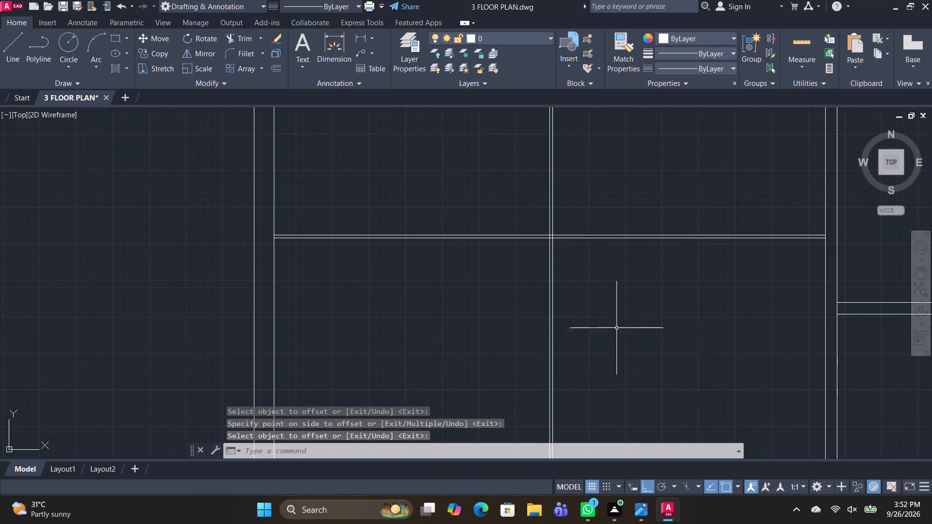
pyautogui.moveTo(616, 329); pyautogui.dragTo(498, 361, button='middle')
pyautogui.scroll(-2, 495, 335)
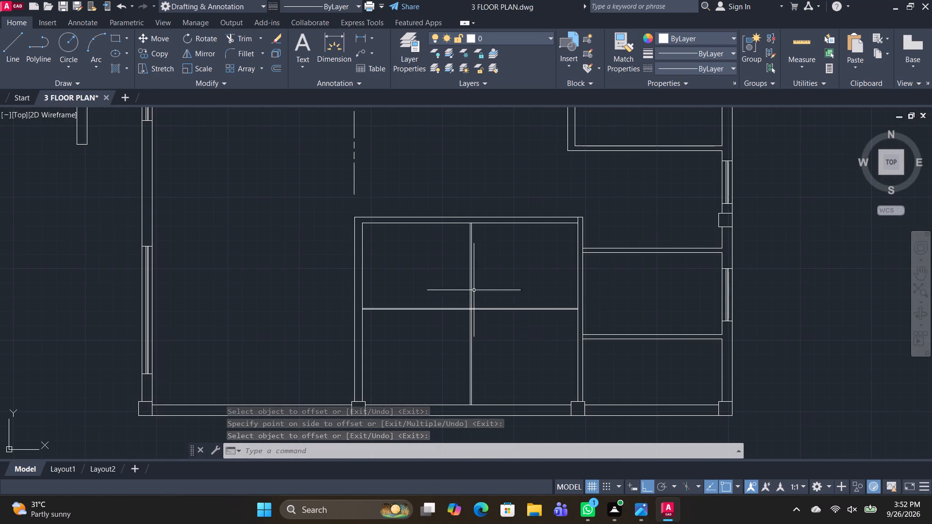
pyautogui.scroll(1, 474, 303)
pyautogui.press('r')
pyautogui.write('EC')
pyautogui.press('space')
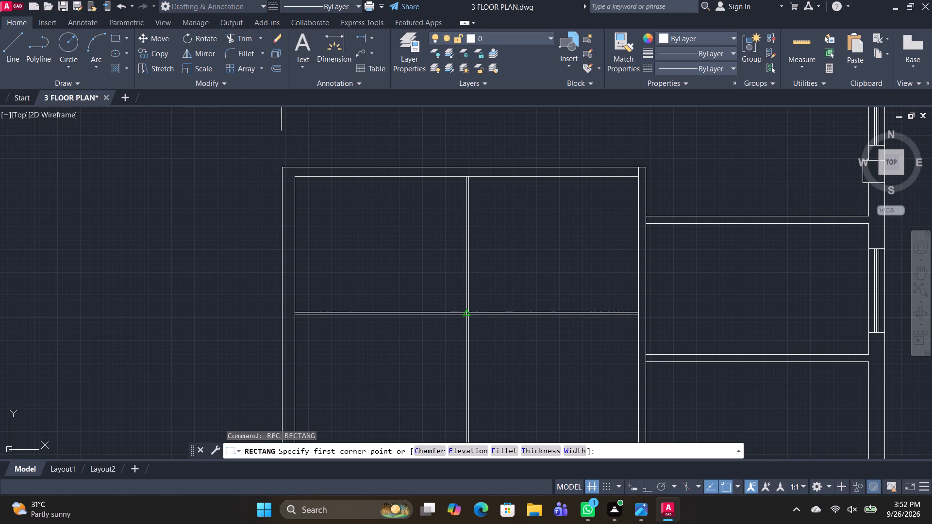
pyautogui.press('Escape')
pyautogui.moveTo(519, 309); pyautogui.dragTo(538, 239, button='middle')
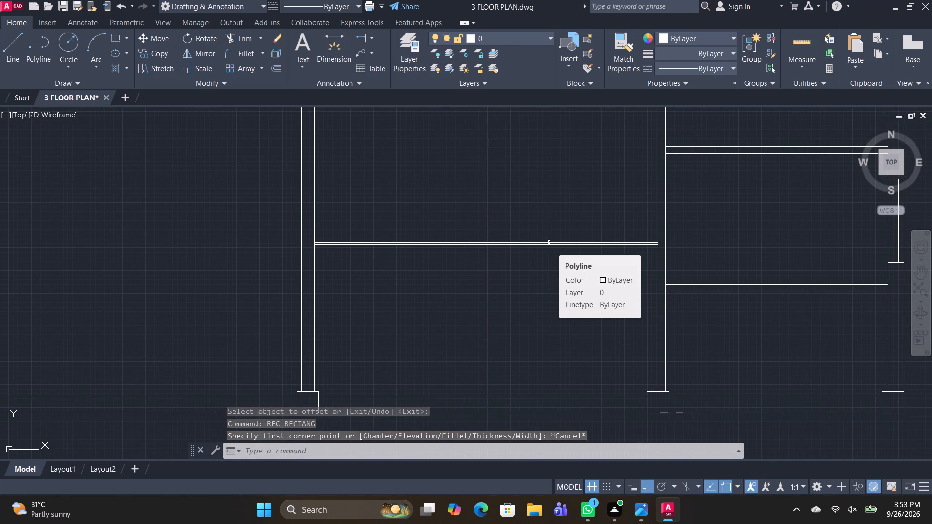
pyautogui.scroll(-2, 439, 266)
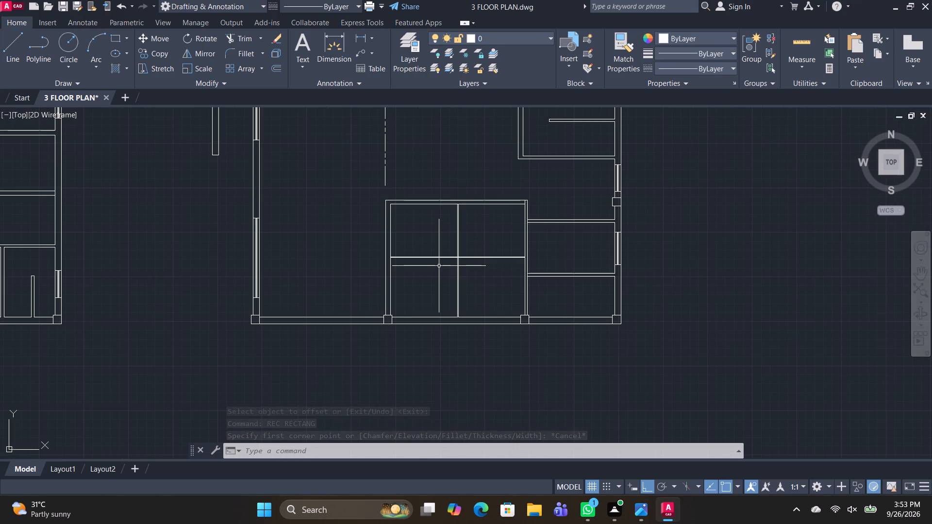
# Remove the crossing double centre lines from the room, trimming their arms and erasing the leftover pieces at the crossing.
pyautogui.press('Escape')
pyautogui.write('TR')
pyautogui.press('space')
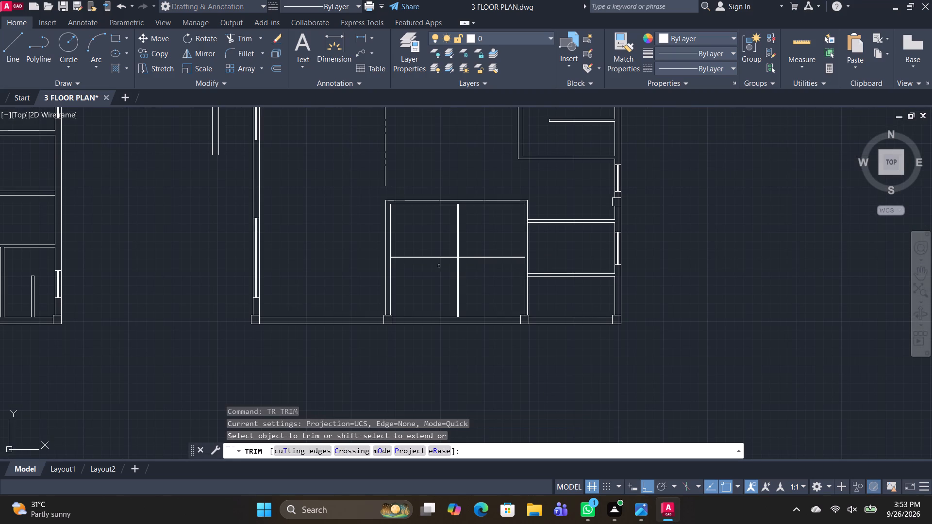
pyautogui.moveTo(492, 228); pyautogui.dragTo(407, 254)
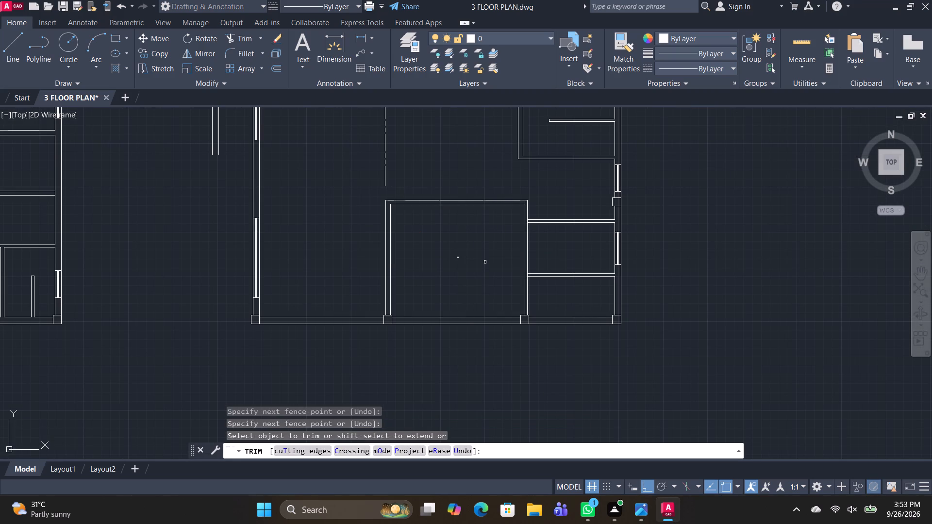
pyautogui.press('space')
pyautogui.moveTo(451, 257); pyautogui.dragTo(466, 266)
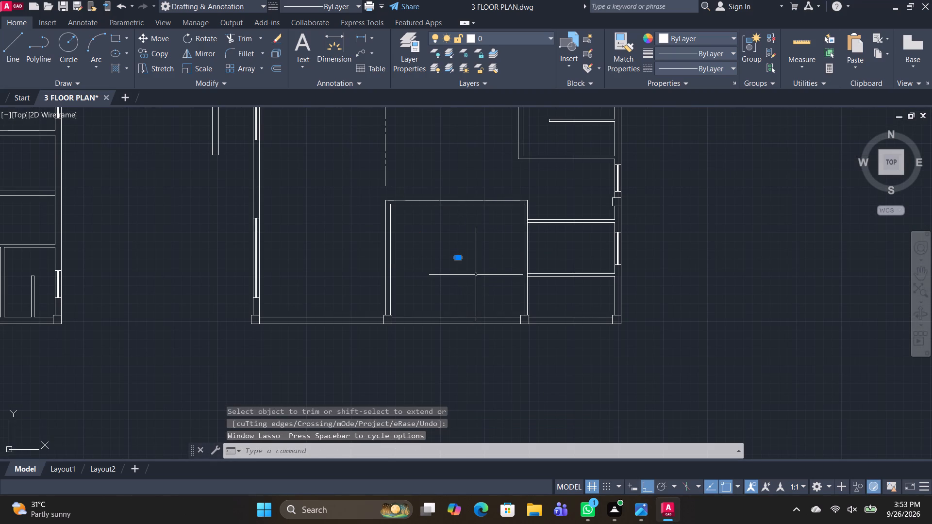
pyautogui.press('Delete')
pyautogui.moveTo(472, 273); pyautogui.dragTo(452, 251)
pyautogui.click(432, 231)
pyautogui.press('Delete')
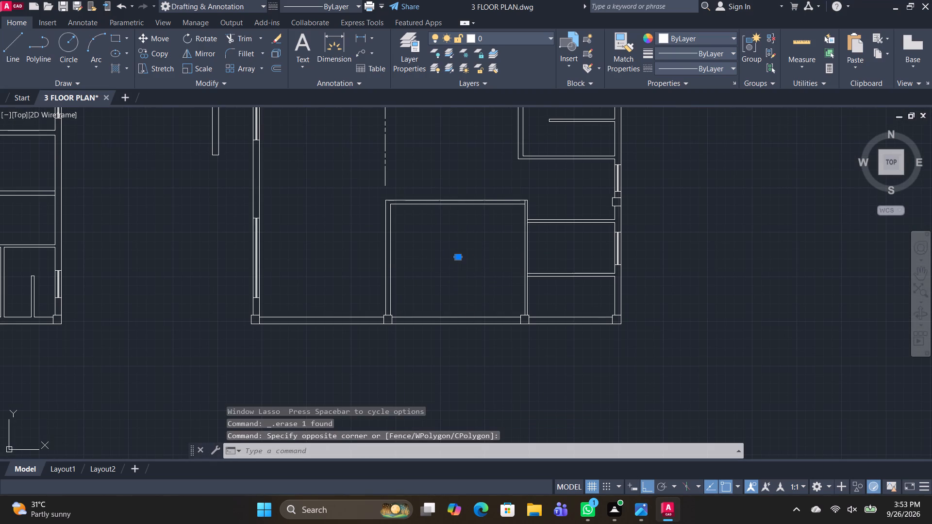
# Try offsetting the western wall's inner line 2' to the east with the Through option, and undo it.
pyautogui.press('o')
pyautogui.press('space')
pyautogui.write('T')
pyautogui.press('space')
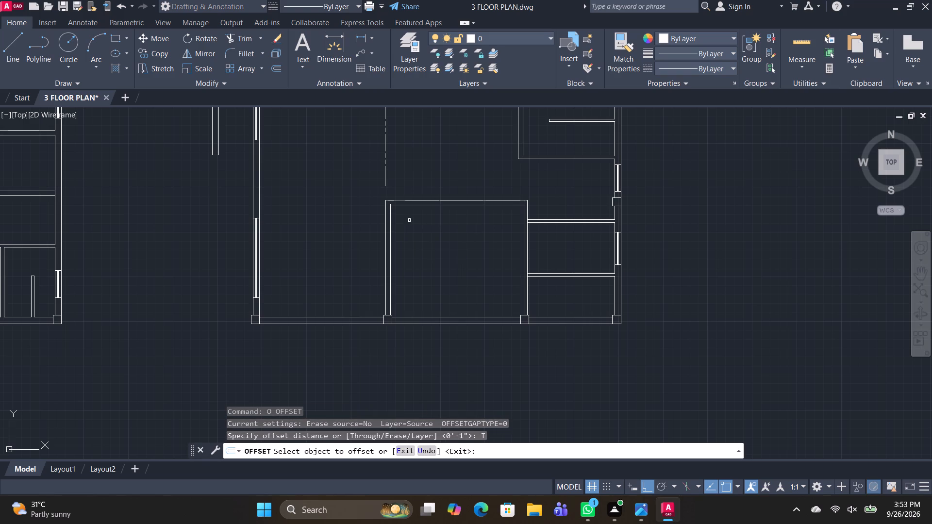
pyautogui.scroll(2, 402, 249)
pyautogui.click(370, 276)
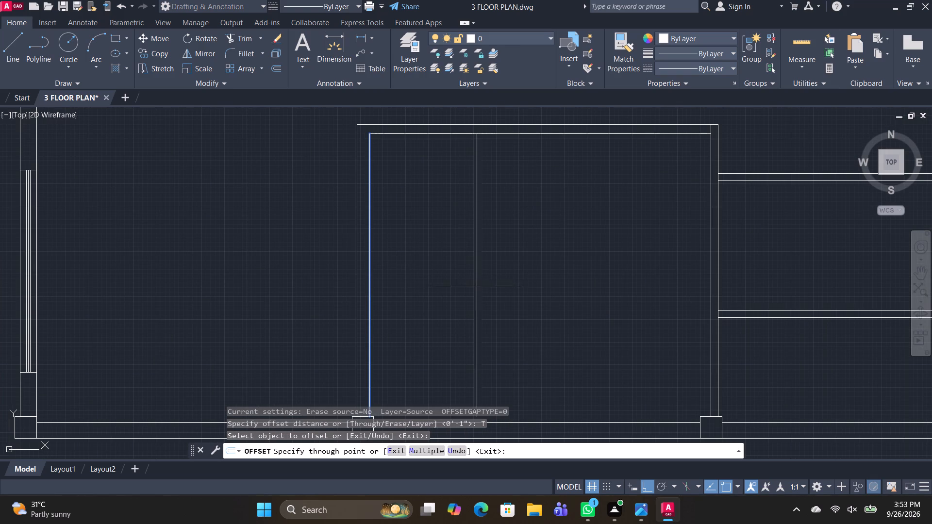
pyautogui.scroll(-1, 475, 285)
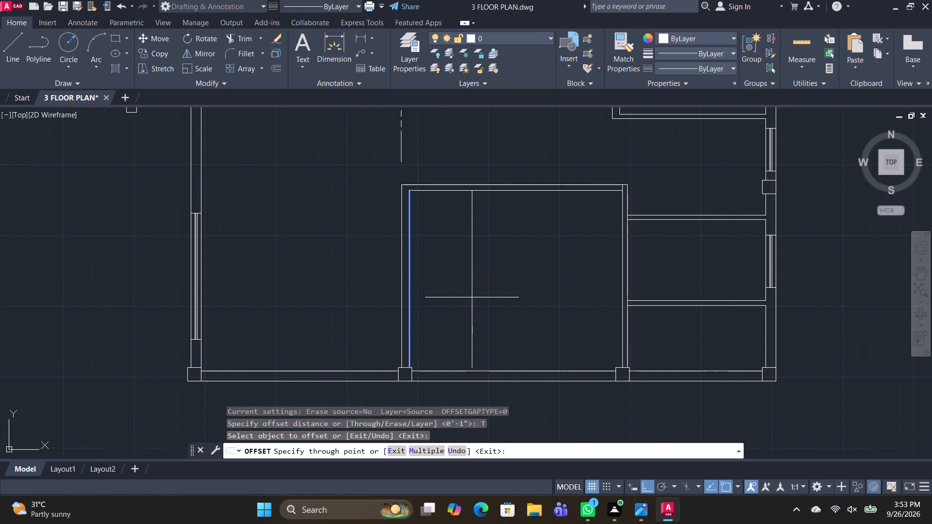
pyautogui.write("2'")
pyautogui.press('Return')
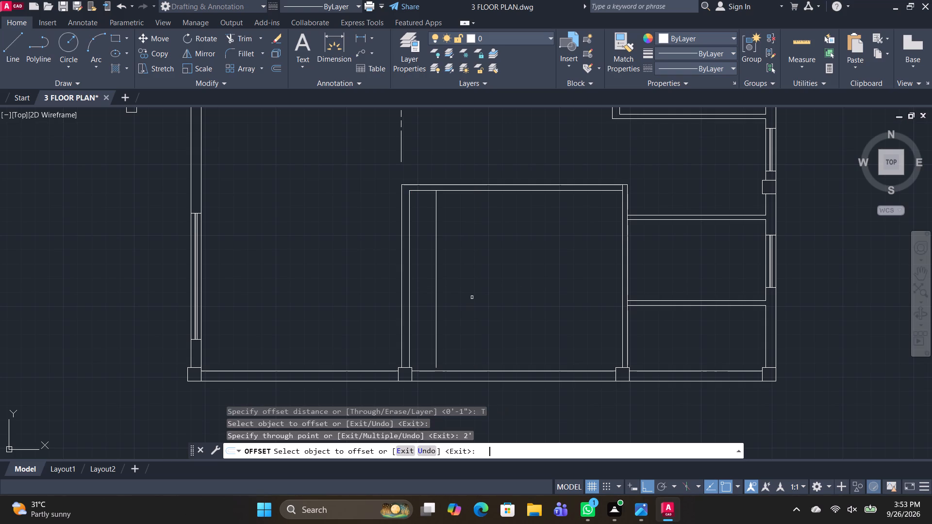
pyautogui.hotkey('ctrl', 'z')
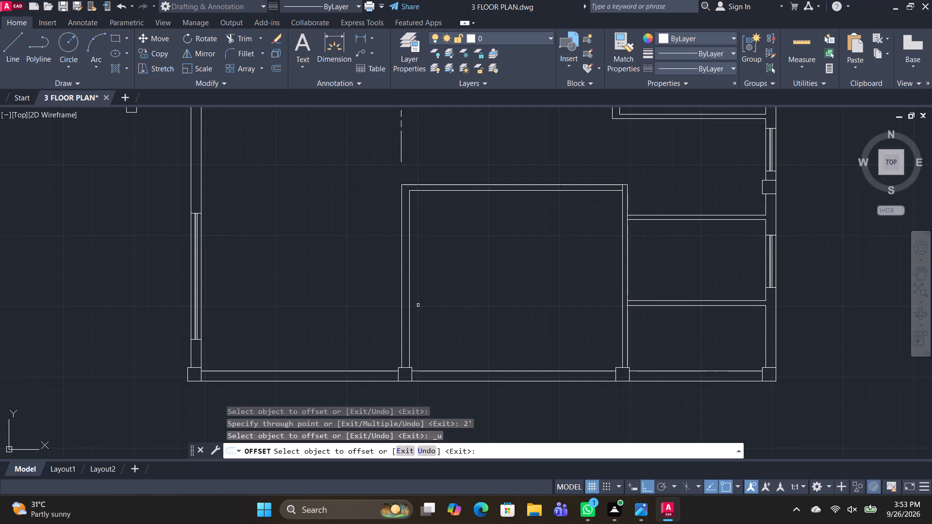
# Offset the inner lines of the room's western, southern, eastern and northern walls inward by about 5'-1" each.
pyautogui.click(408, 302)
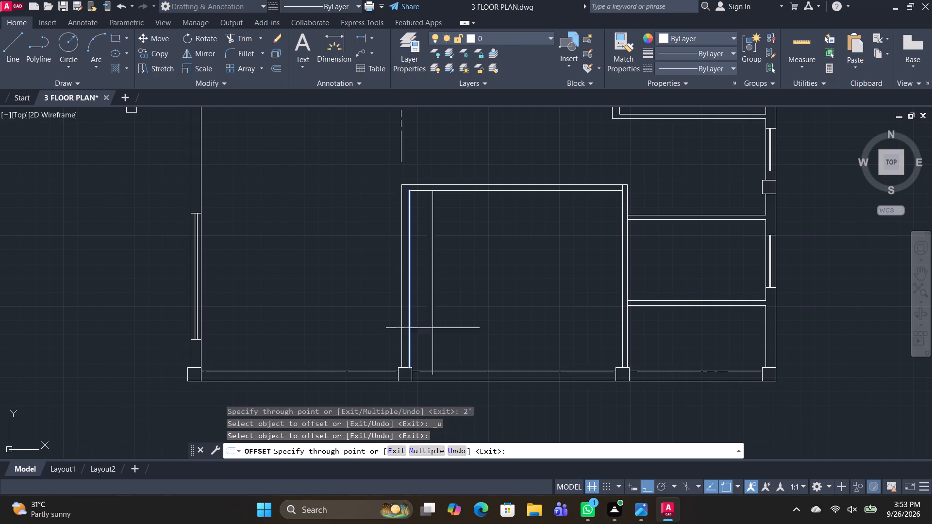
pyautogui.click(479, 371)
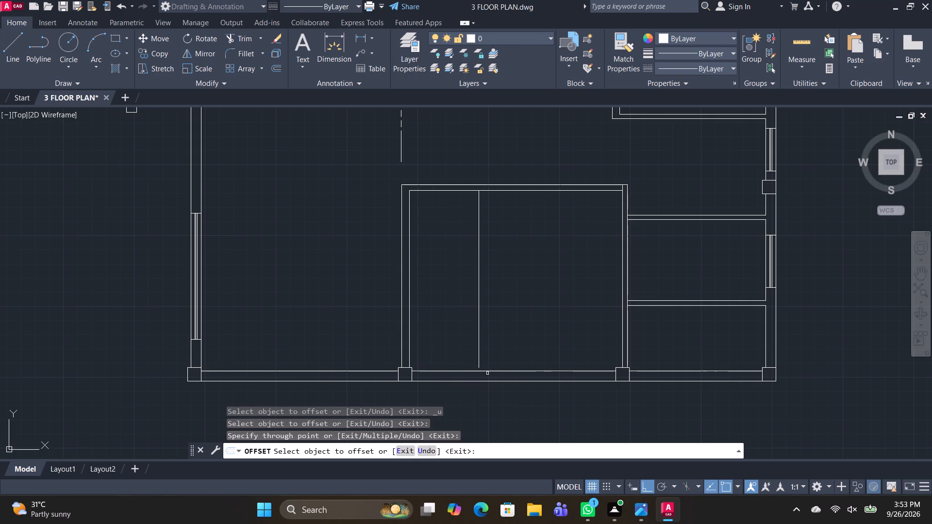
pyautogui.press('space')
pyautogui.press('space')
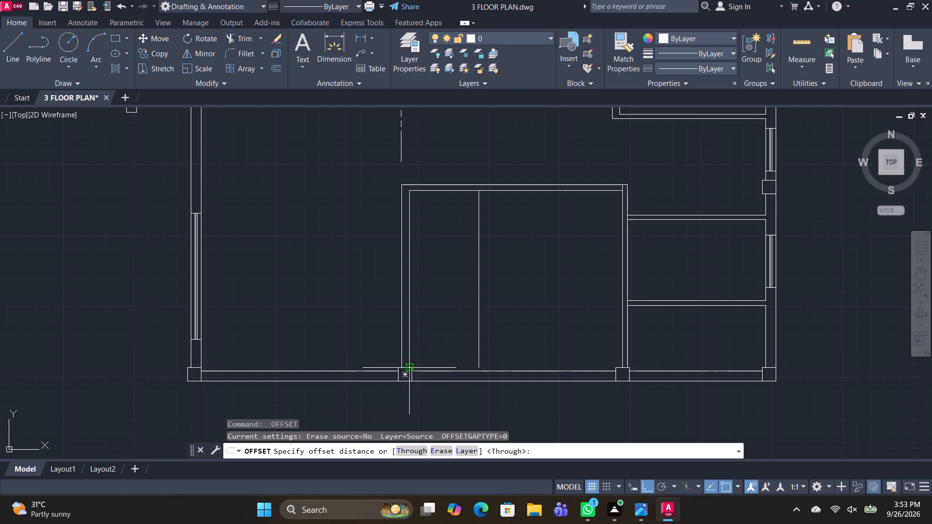
pyautogui.click(408, 362)
pyautogui.click(479, 370)
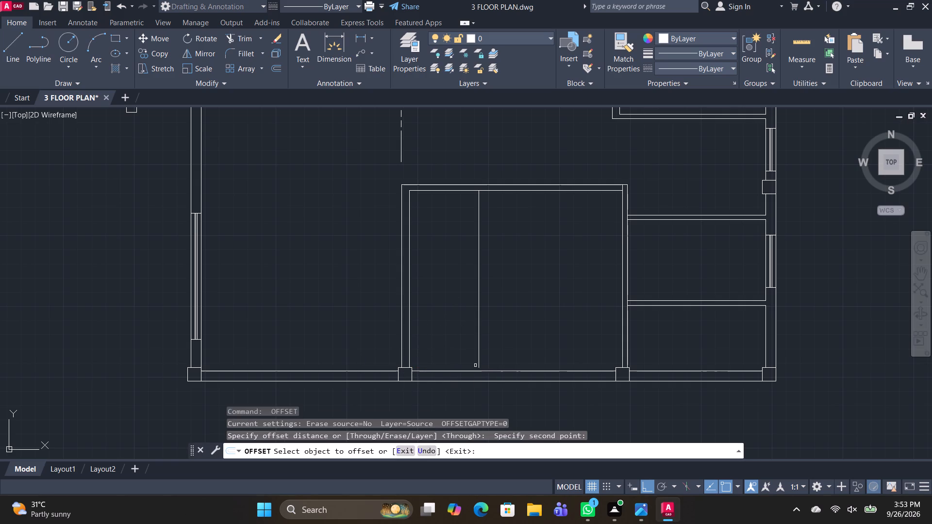
pyautogui.click(493, 370)
pyautogui.click(497, 332)
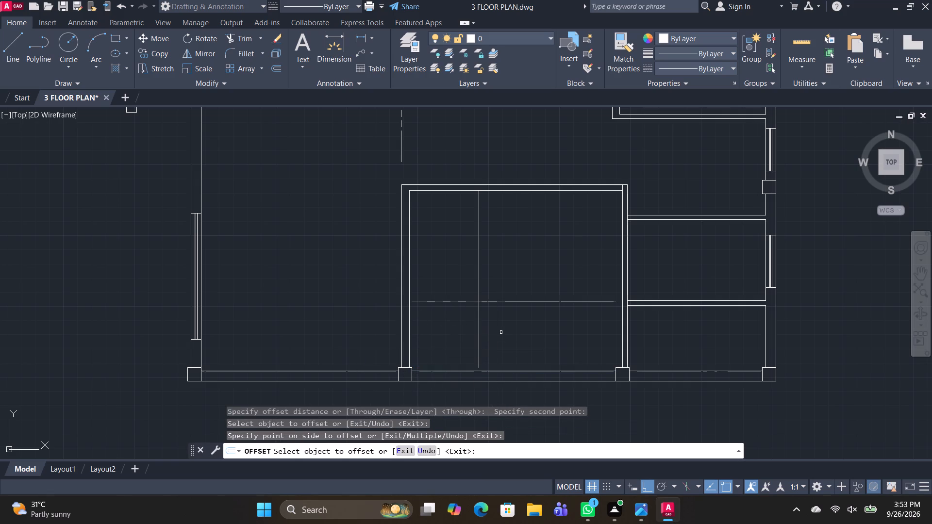
pyautogui.click(622, 268)
pyautogui.click(557, 269)
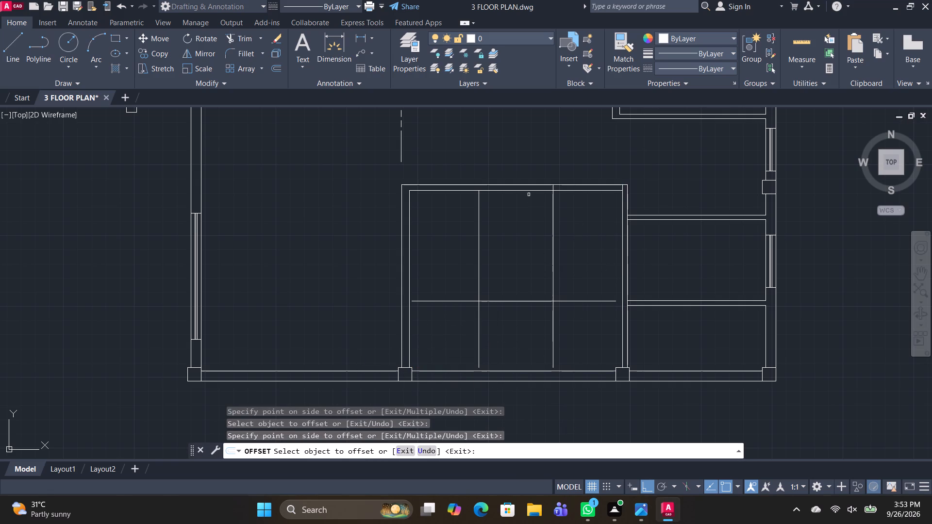
pyautogui.click(528, 191)
pyautogui.click(530, 268)
pyautogui.press('space')
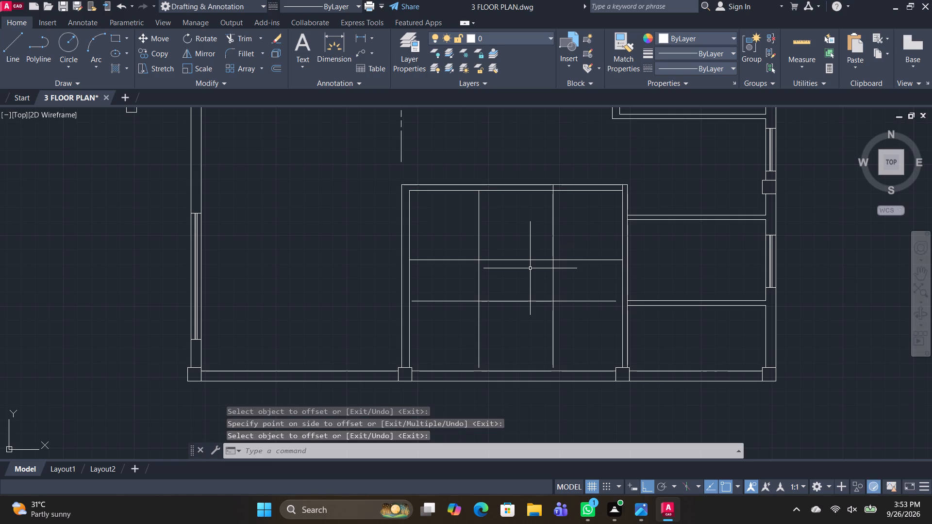
# Trim the crossing offset lines down to a central rectangle joined to the northern wall by its western line.
pyautogui.press('Escape')
pyautogui.write('TR')
pyautogui.press('space')
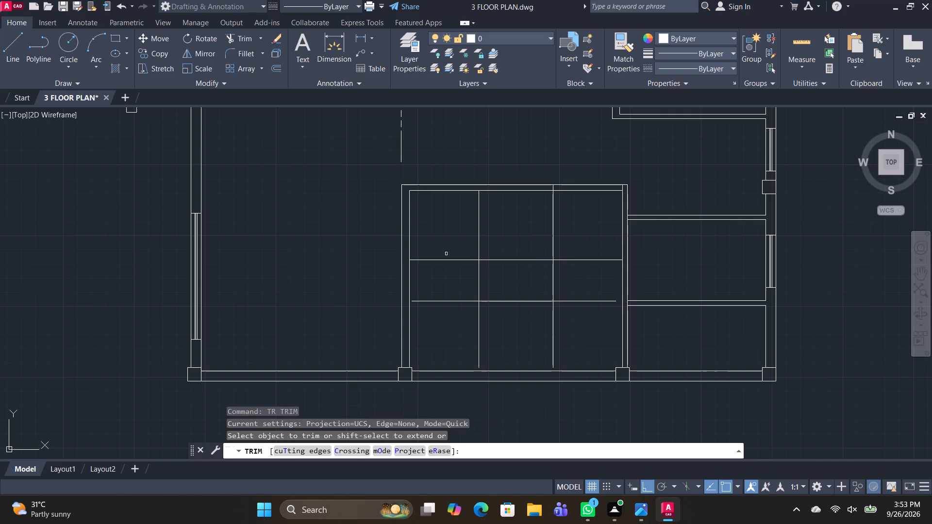
pyautogui.moveTo(445, 234); pyautogui.dragTo(458, 308)
pyautogui.moveTo(451, 327); pyautogui.dragTo(601, 329)
pyautogui.moveTo(599, 325); pyautogui.dragTo(599, 255)
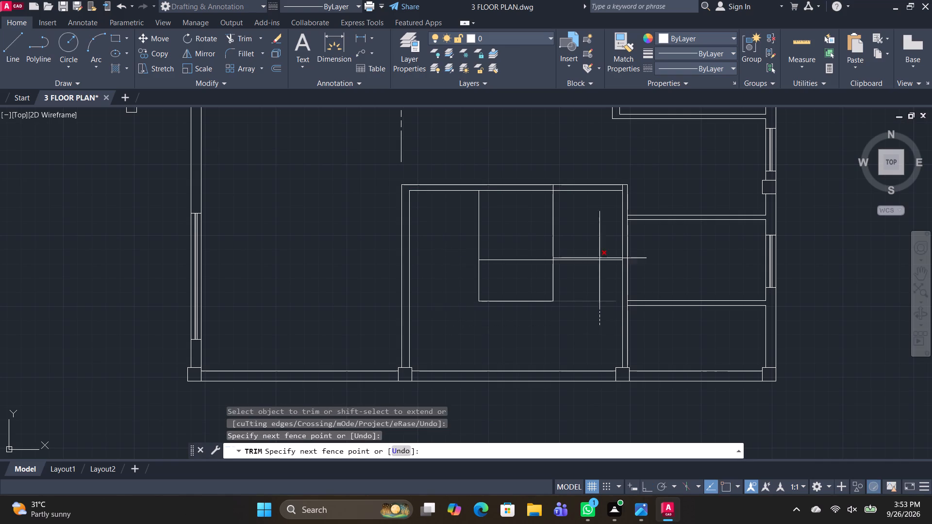
pyautogui.moveTo(599, 255); pyautogui.dragTo(598, 250)
pyautogui.moveTo(580, 256); pyautogui.dragTo(499, 243)
pyautogui.press('Escape')
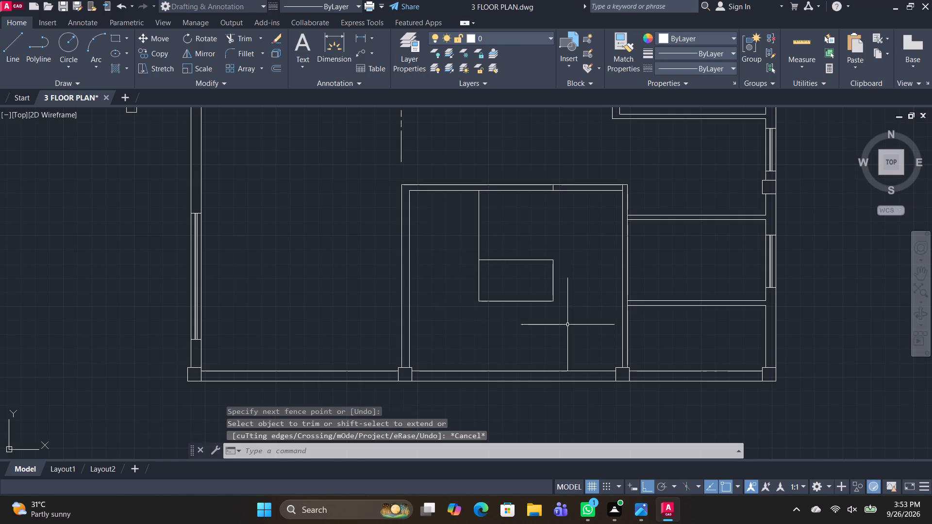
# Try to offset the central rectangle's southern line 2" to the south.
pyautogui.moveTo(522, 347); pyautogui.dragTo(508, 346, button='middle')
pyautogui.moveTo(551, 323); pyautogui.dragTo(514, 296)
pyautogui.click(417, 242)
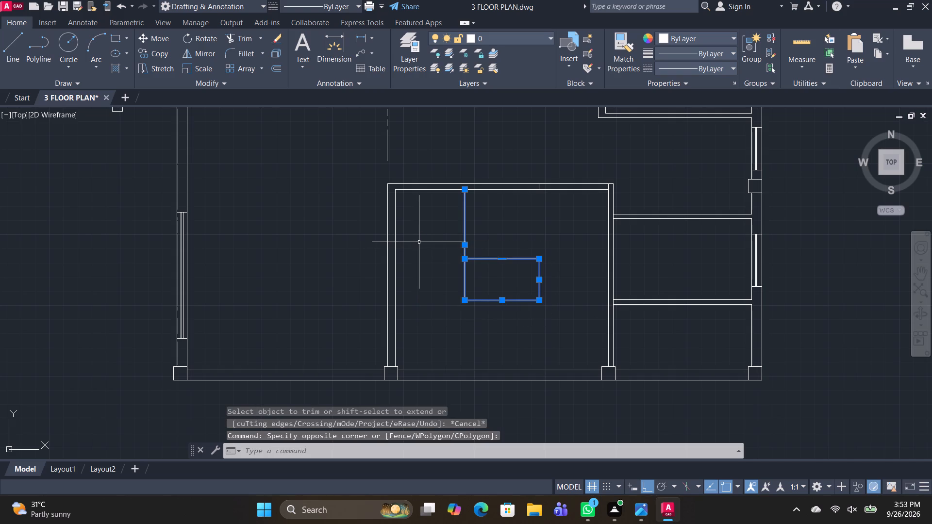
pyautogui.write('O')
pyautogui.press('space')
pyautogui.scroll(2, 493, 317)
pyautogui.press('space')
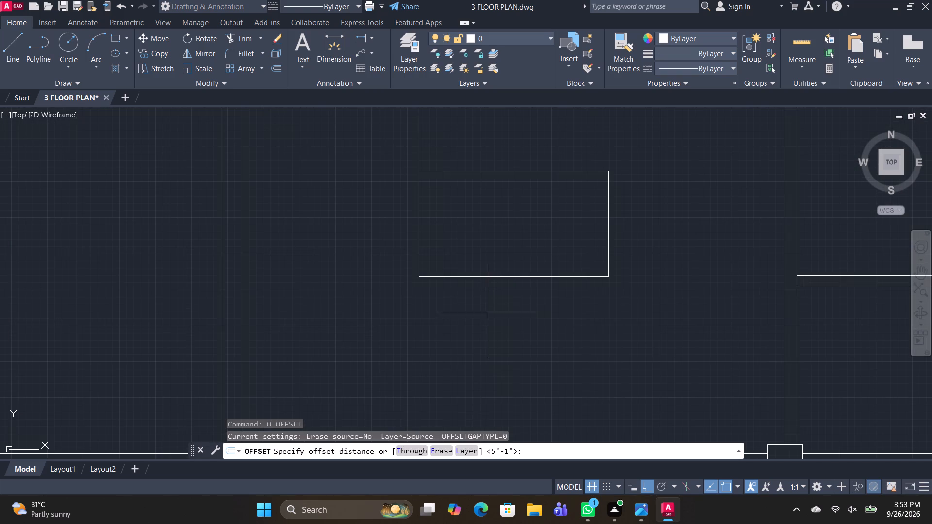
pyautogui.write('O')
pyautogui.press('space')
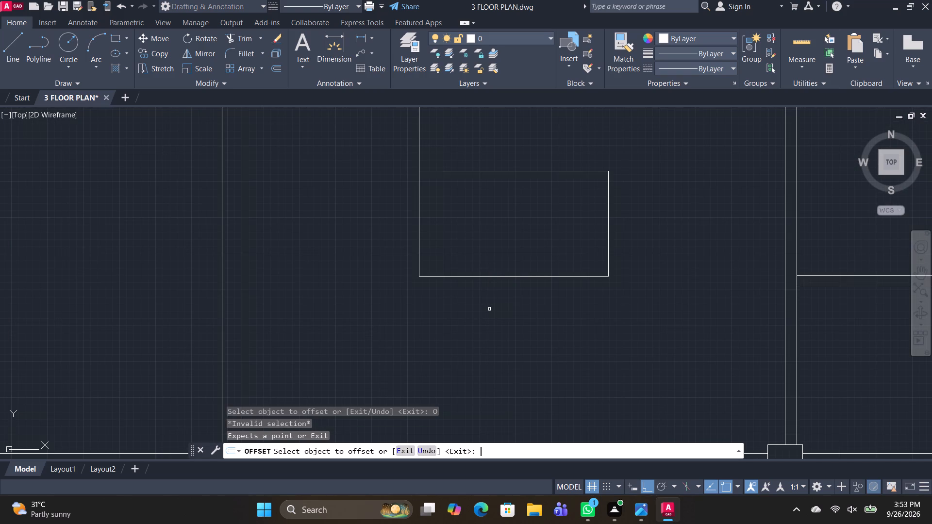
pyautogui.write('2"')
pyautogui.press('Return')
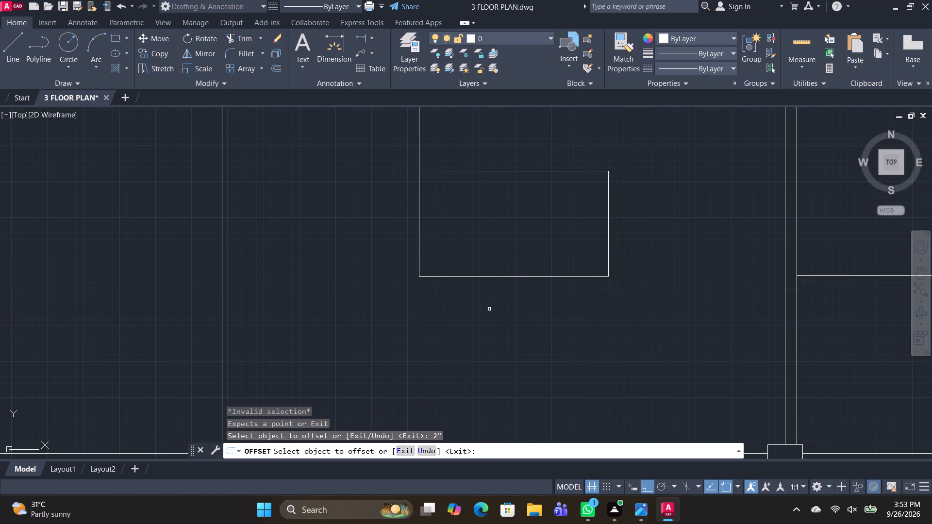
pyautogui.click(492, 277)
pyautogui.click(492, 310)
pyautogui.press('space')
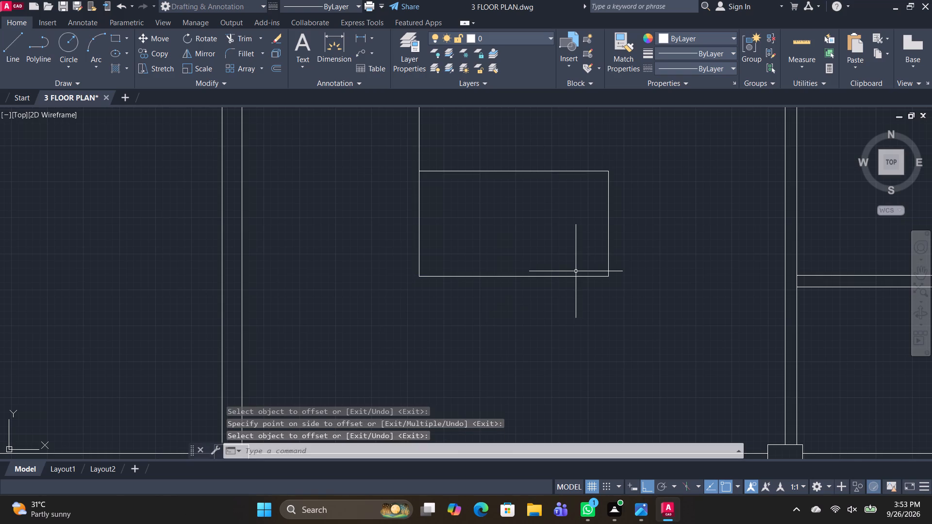
# Offset the central rectangle's southern, eastern, northern and western lines 2" outward.
pyautogui.press('space')
pyautogui.write('2"')
pyautogui.press('Return')
pyautogui.click(515, 277)
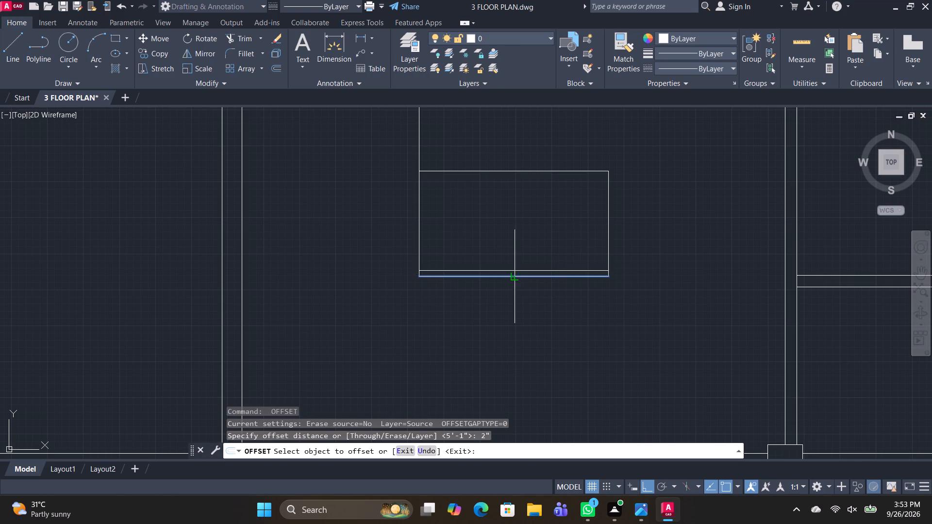
pyautogui.click(525, 336)
pyautogui.click(611, 262)
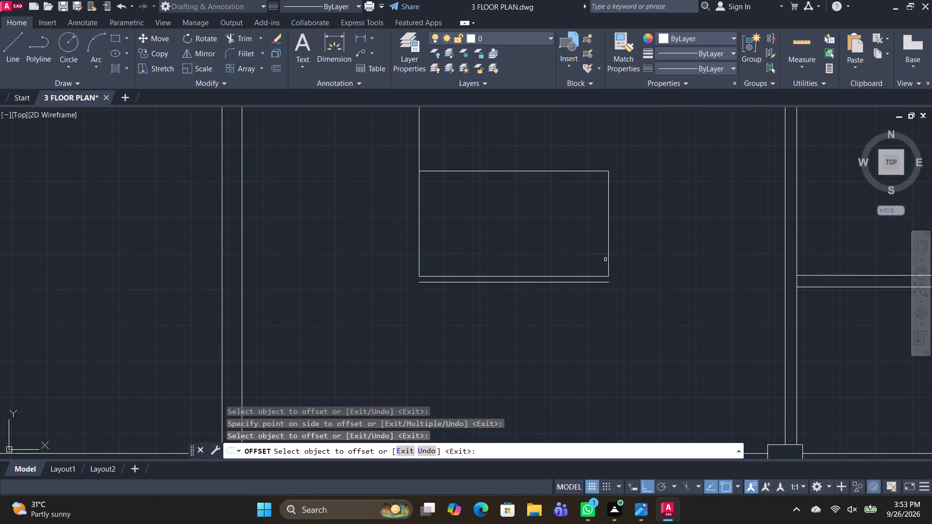
pyautogui.click(609, 260)
pyautogui.click(620, 261)
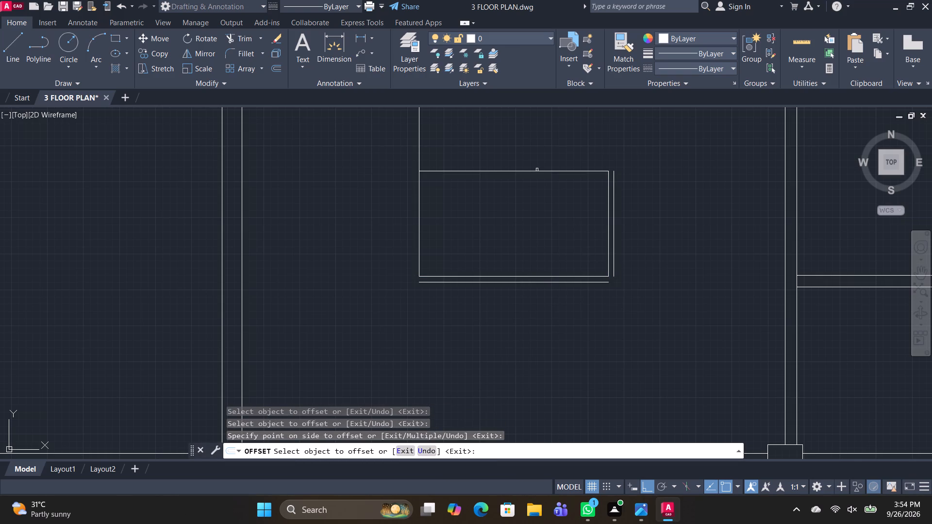
pyautogui.click(537, 170)
pyautogui.click(539, 145)
pyautogui.click(418, 228)
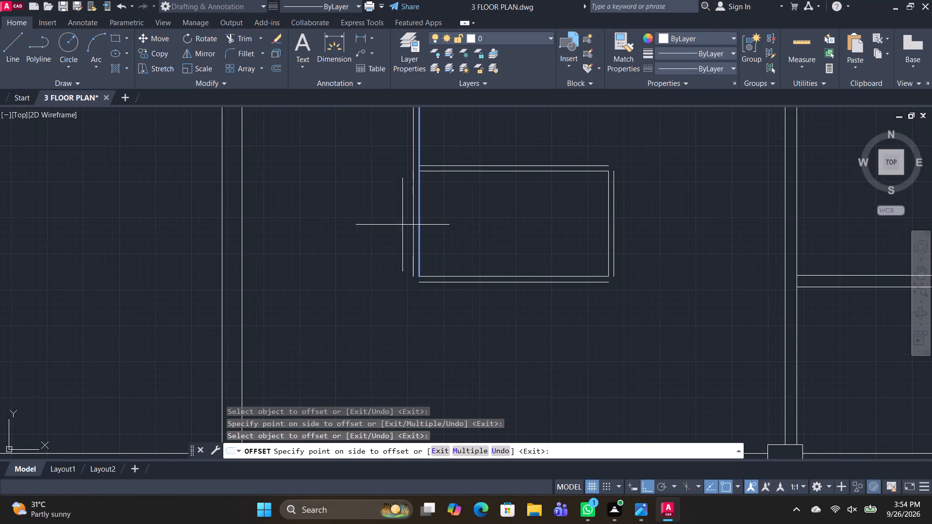
pyautogui.click(389, 226)
pyautogui.press('space')
# Close the southwest, southeast and northeast corners of the rectangle's outer outline by extending and trimming the offset lines.
pyautogui.moveTo(447, 251); pyautogui.dragTo(451, 300, button='middle')
pyautogui.press('t')
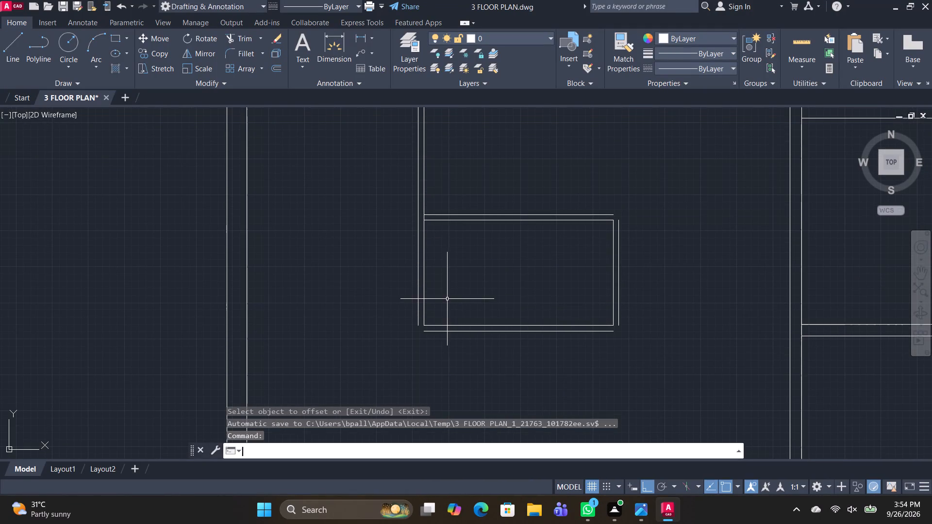
pyautogui.press('r')
pyautogui.press('space')
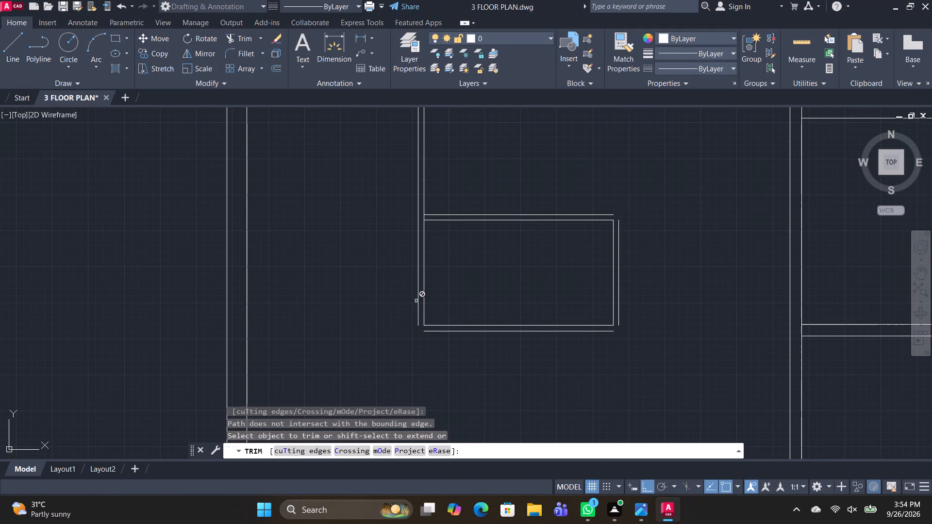
pyautogui.keyDown('shift'); pyautogui.click(429, 331); pyautogui.keyUp('shift')
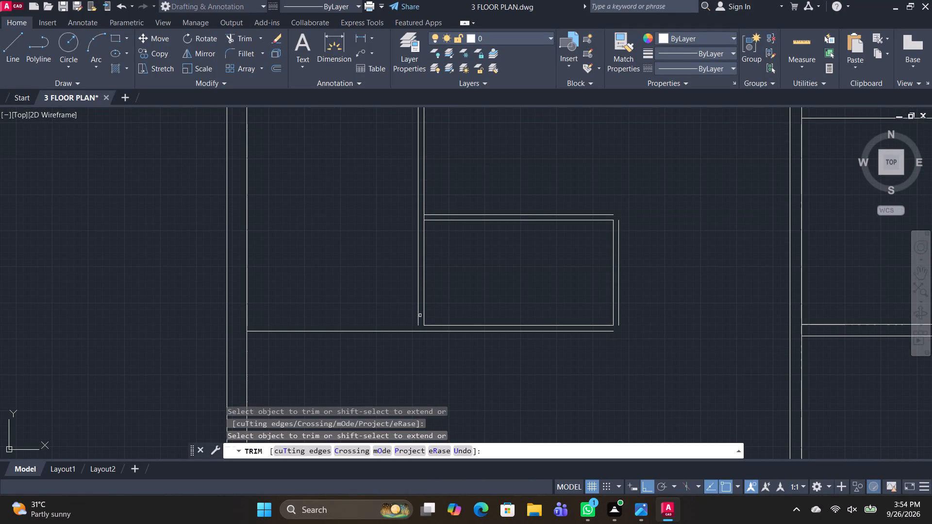
pyautogui.keyDown('shift'); pyautogui.click(418, 315); pyautogui.keyUp('shift')
pyautogui.moveTo(386, 330); pyautogui.dragTo(386, 349)
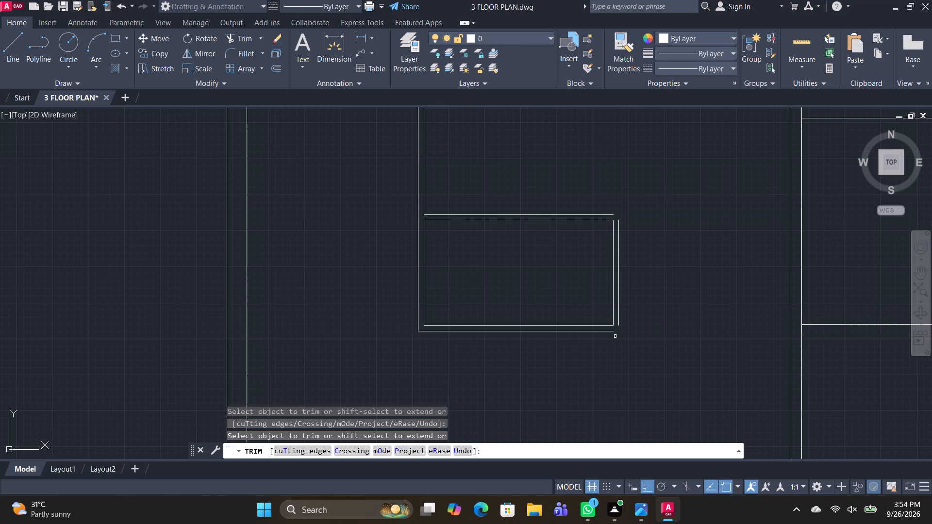
pyautogui.keyDown('shift'); pyautogui.click(608, 333); pyautogui.keyUp('shift')
pyautogui.keyDown('shift'); pyautogui.click(619, 314); pyautogui.keyUp('shift')
pyautogui.moveTo(657, 303); pyautogui.dragTo(653, 347)
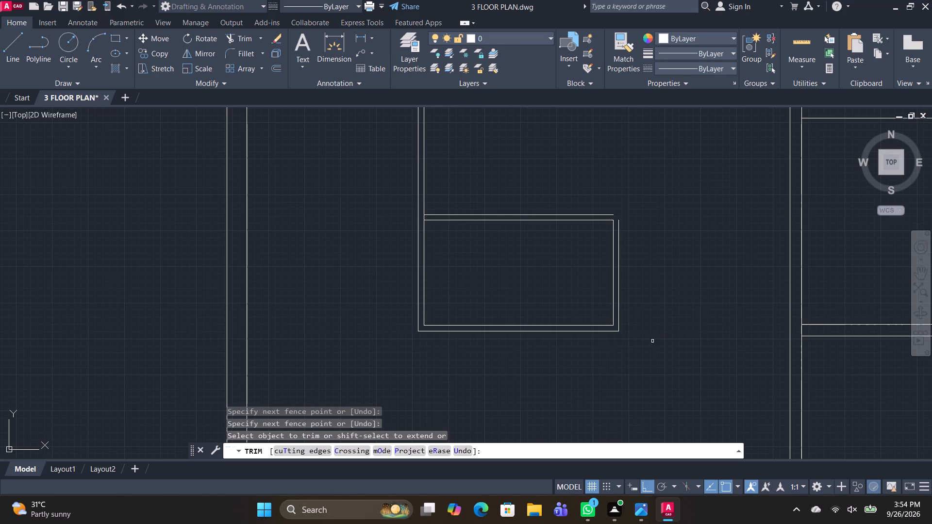
pyautogui.keyDown('shift'); pyautogui.click(612, 215); pyautogui.keyUp('shift')
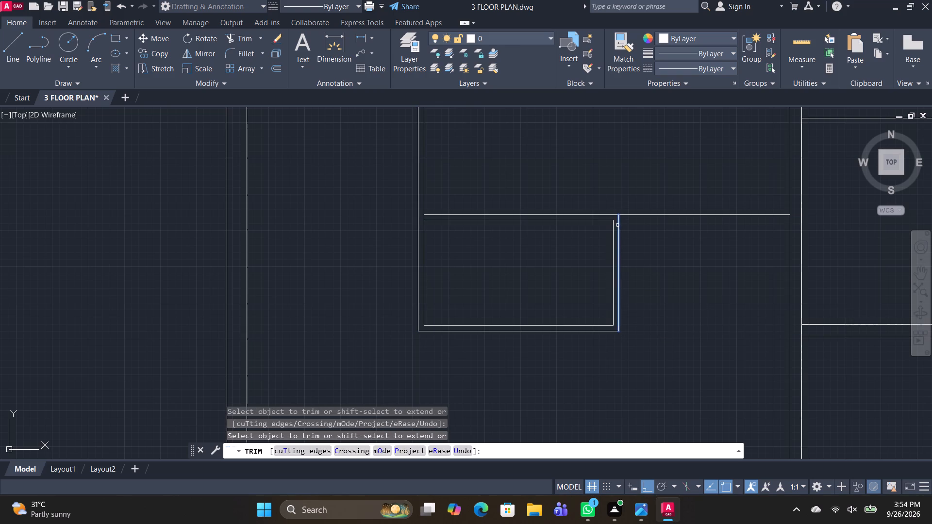
pyautogui.keyDown('shift'); pyautogui.click(619, 227); pyautogui.keyUp('shift')
pyautogui.moveTo(646, 174); pyautogui.dragTo(675, 277)
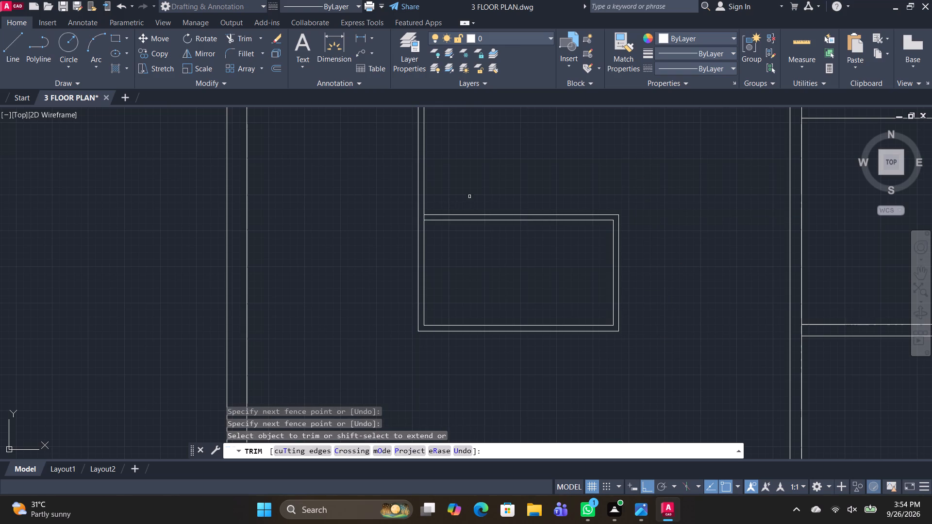
pyautogui.scroll(1, 439, 207)
pyautogui.scroll(-2, 540, 189)
pyautogui.press('Escape')
# Trim away the short leftover vertical line between the two lines of the room's northern wall.
pyautogui.moveTo(566, 283); pyautogui.dragTo(542, 343, button='middle')
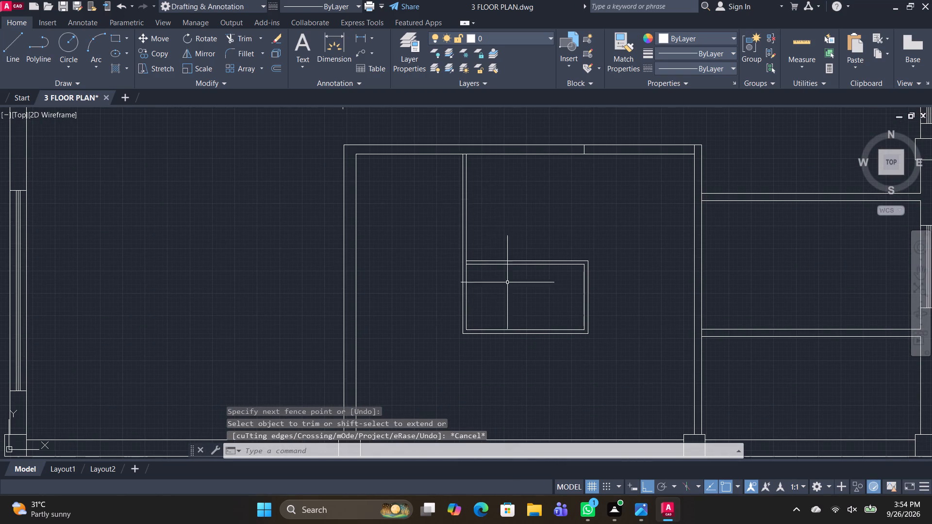
pyautogui.press('space')
pyautogui.scroll(-1, 563, 214)
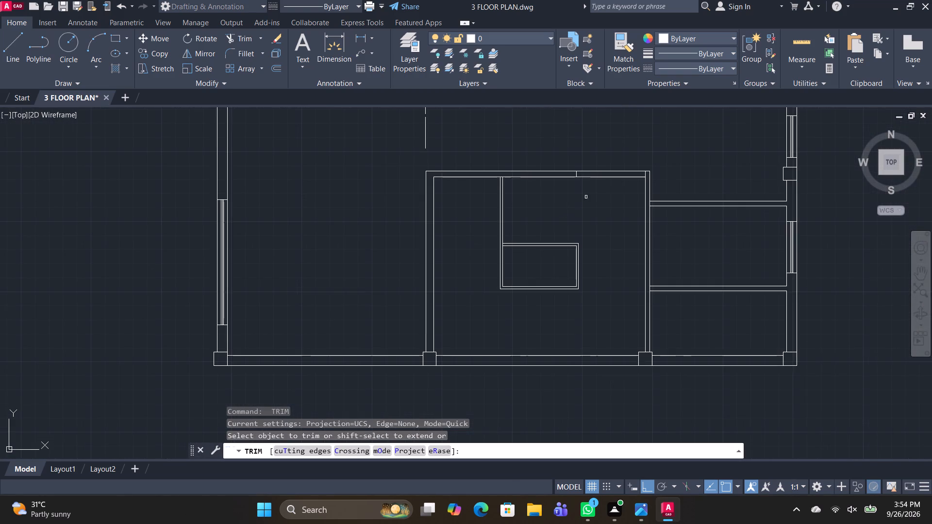
pyautogui.scroll(2, 579, 175)
pyautogui.moveTo(573, 174); pyautogui.dragTo(554, 172)
pyautogui.press('space')
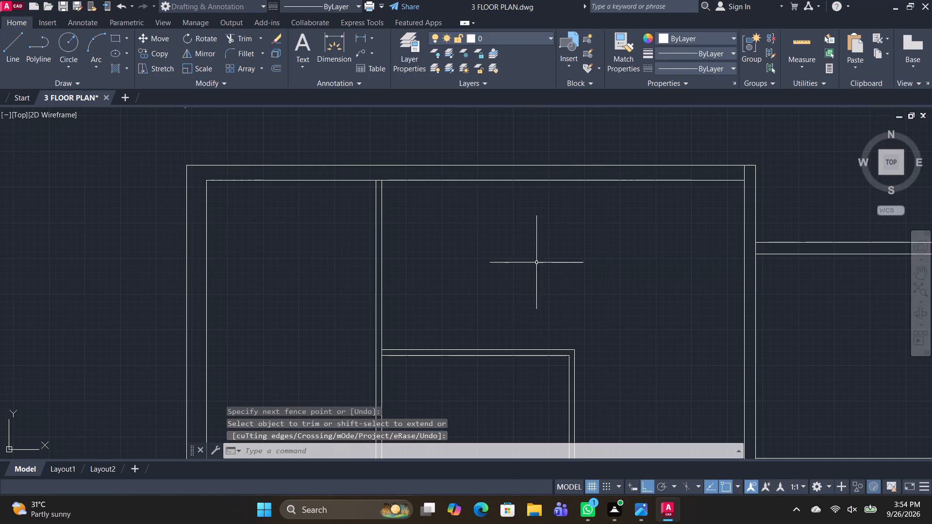
pyautogui.scroll(-1, 455, 236)
pyautogui.moveTo(556, 276); pyautogui.dragTo(549, 254, button='middle')
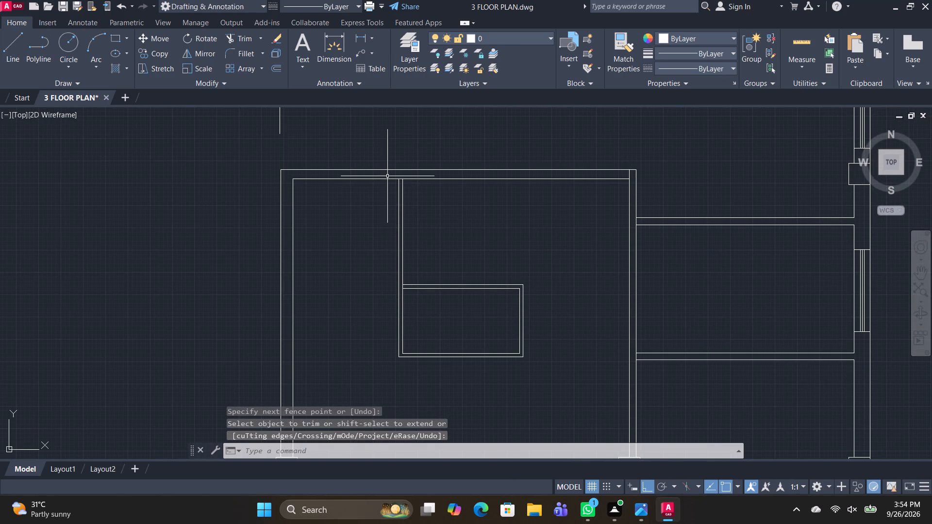
# Extend the connecting wall's two lines to the northern wall's outer line and trim the wall's inner line between them.
pyautogui.write('TR')
pyautogui.press('space')
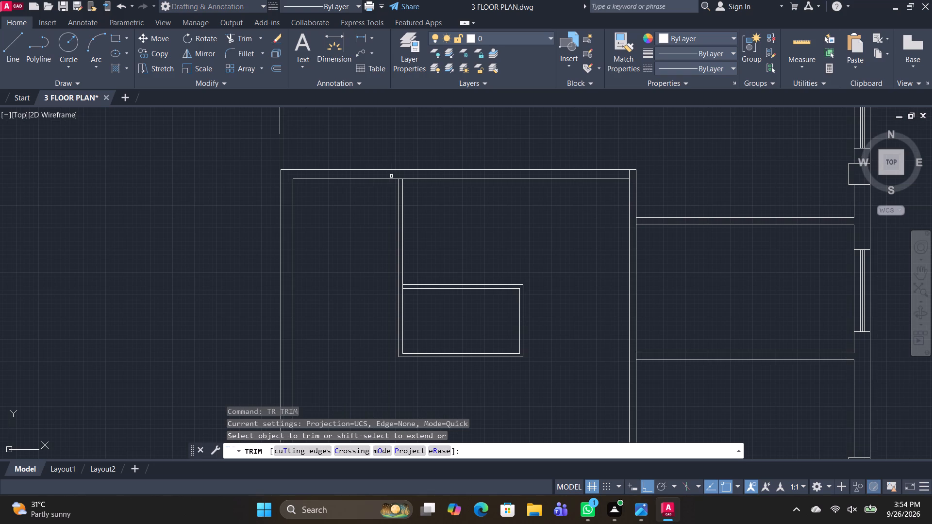
pyautogui.keyDown('shift'); pyautogui.click(402, 182); pyautogui.keyUp('shift')
pyautogui.scroll(1, 399, 178)
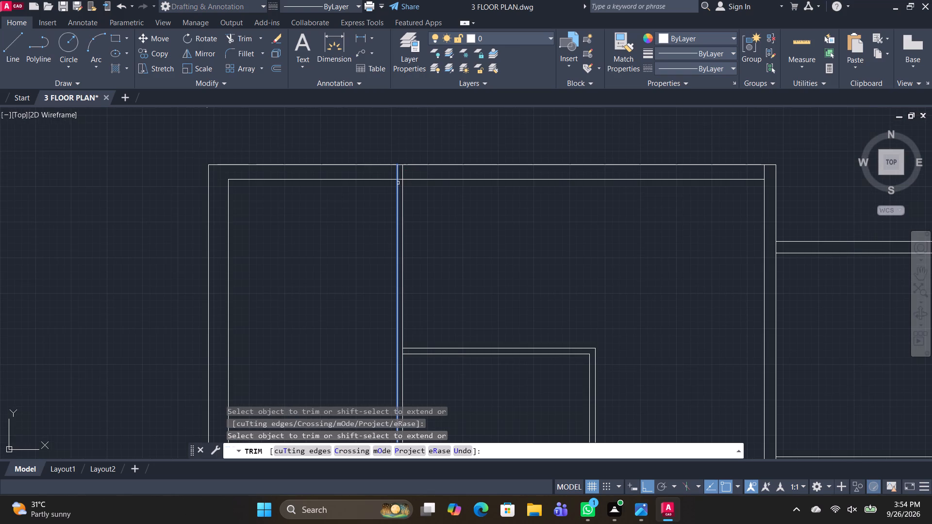
pyautogui.keyDown('shift'); pyautogui.click(398, 183); pyautogui.keyUp('shift')
pyautogui.click(400, 180)
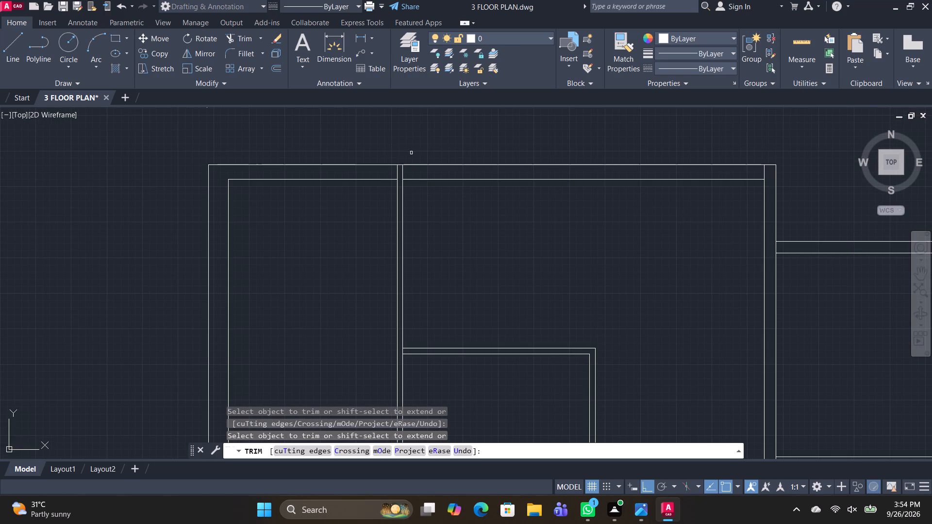
pyautogui.moveTo(582, 280); pyautogui.dragTo(578, 221, button='middle')
pyautogui.press('space')
pyautogui.moveTo(441, 250); pyautogui.dragTo(456, 230, button='middle')
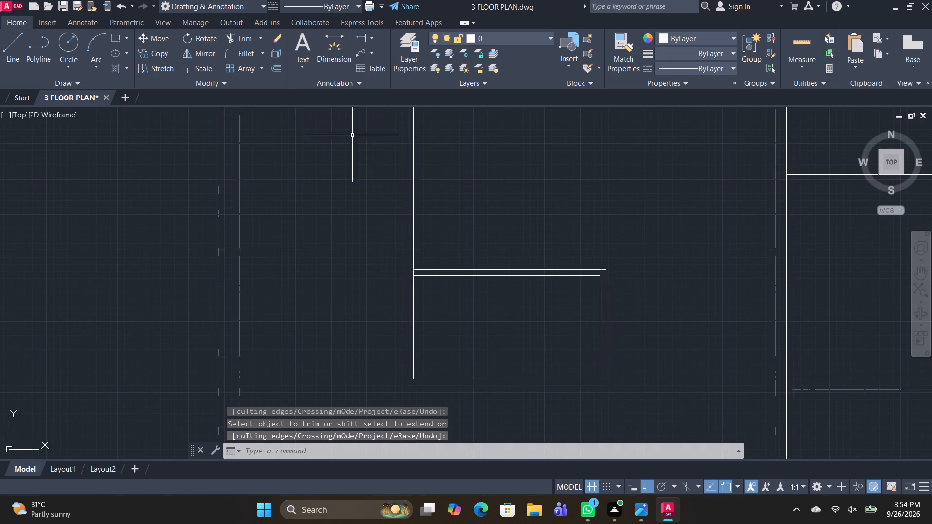
# Copy the northern wall's inner line west of the connecting wall as a 10-item array fitted down to the southern wall's inner line.
pyautogui.moveTo(357, 156); pyautogui.dragTo(378, 220, button='middle')
pyautogui.click(389, 165)
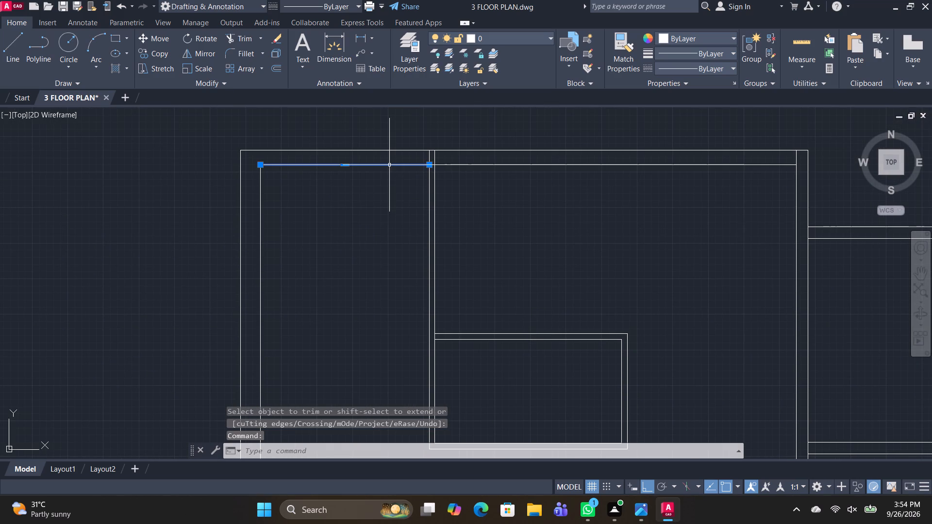
pyautogui.write('CO')
pyautogui.press('space')
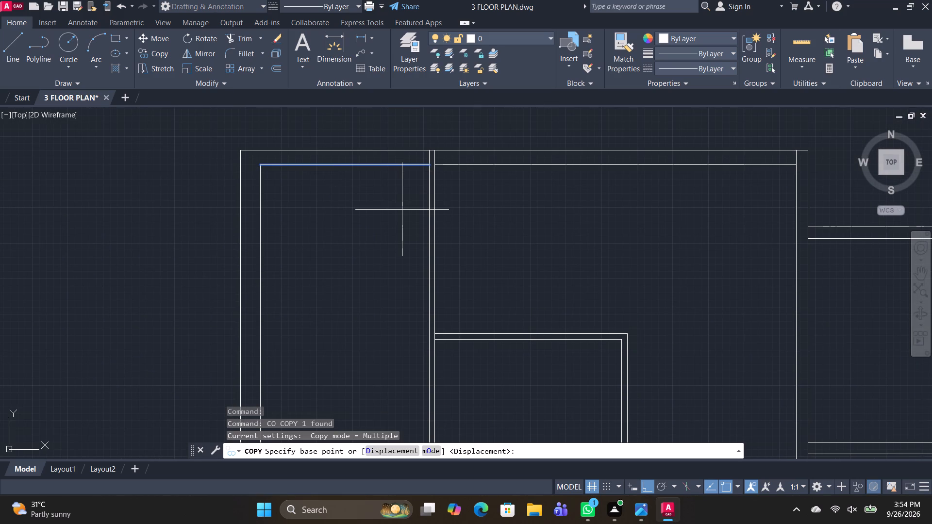
pyautogui.click(429, 165)
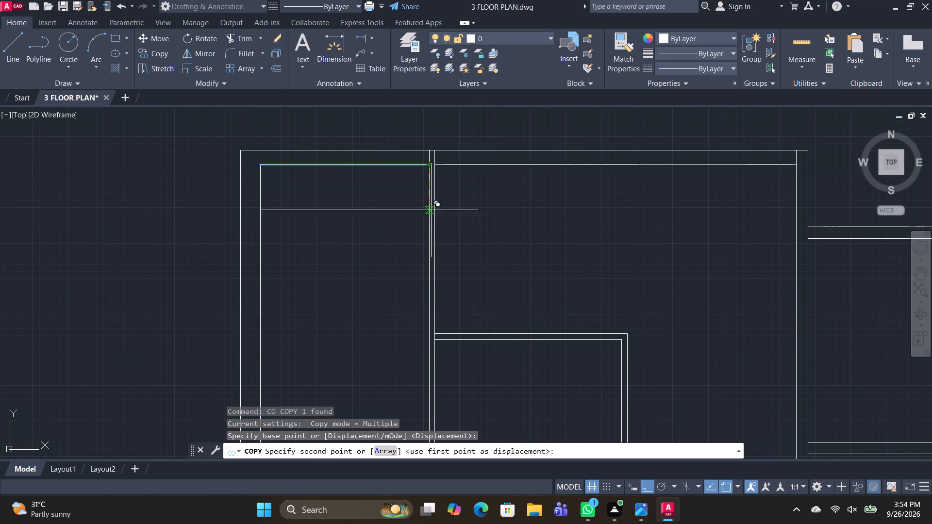
pyautogui.write('A')
pyautogui.press('space')
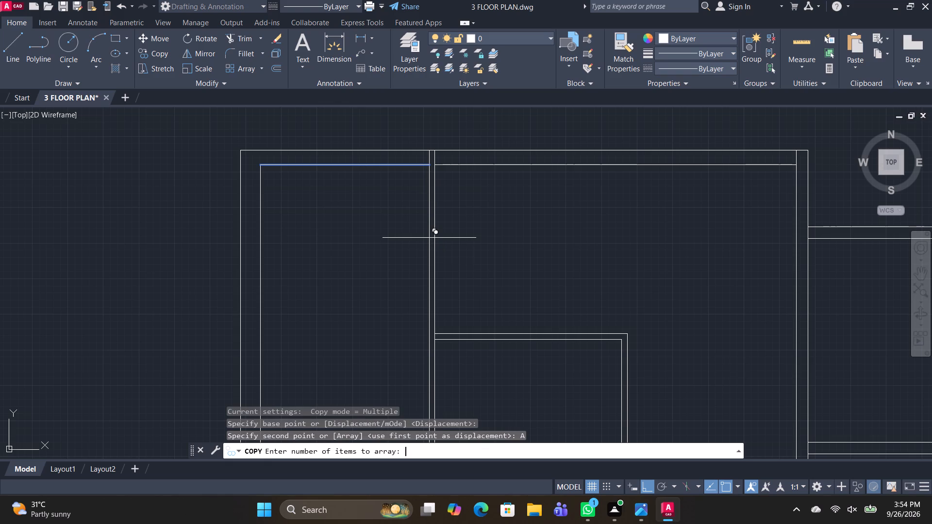
pyautogui.write('10')
pyautogui.press('Return')
pyautogui.press('f')
pyautogui.press('space')
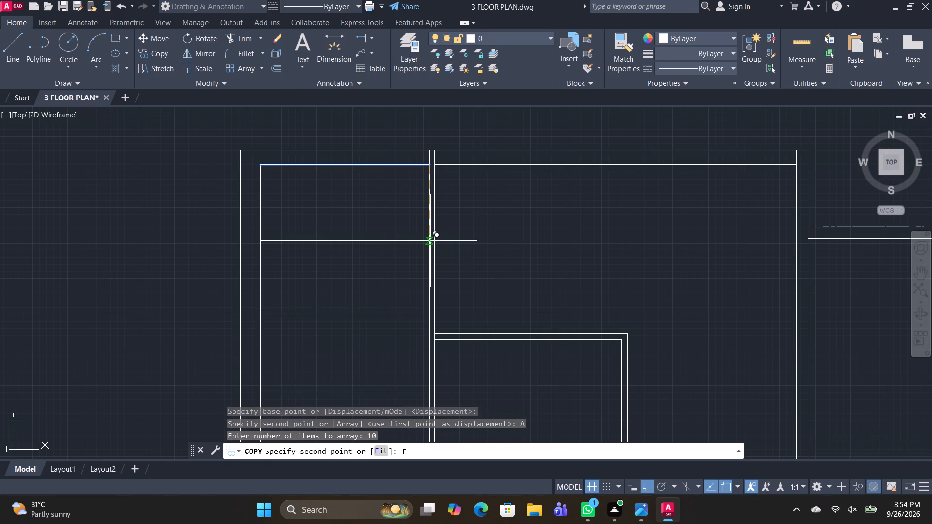
pyautogui.scroll(-1, 416, 310)
pyautogui.moveTo(422, 360); pyautogui.dragTo(395, 211, button='middle')
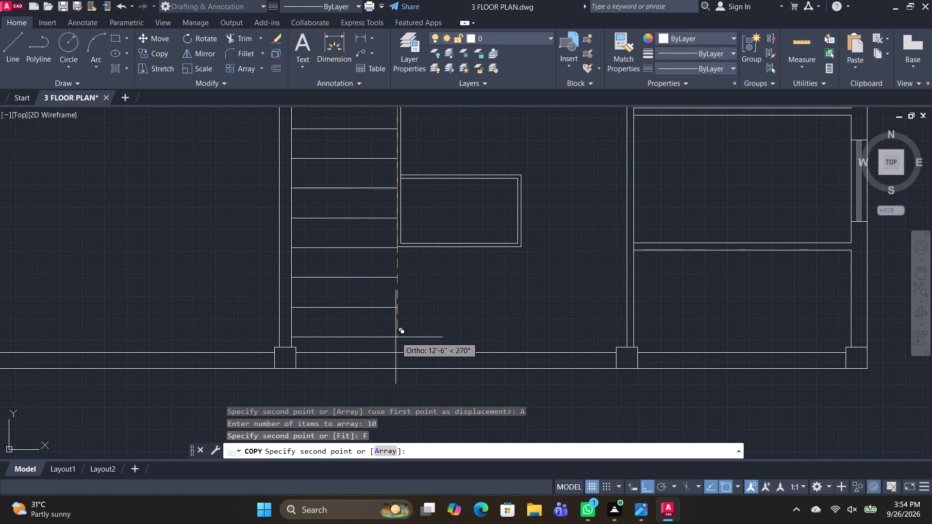
pyautogui.click(398, 351)
pyautogui.press('space')
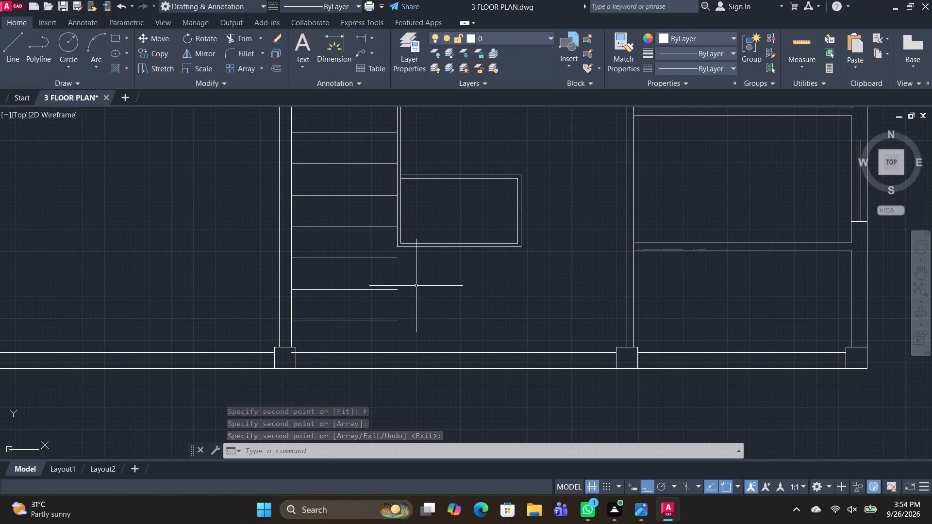
# Draw vertical lines from the rectangle's outer southwest and southeast corners down to the southern wall's inner line.
pyautogui.press('l')
pyautogui.press('space')
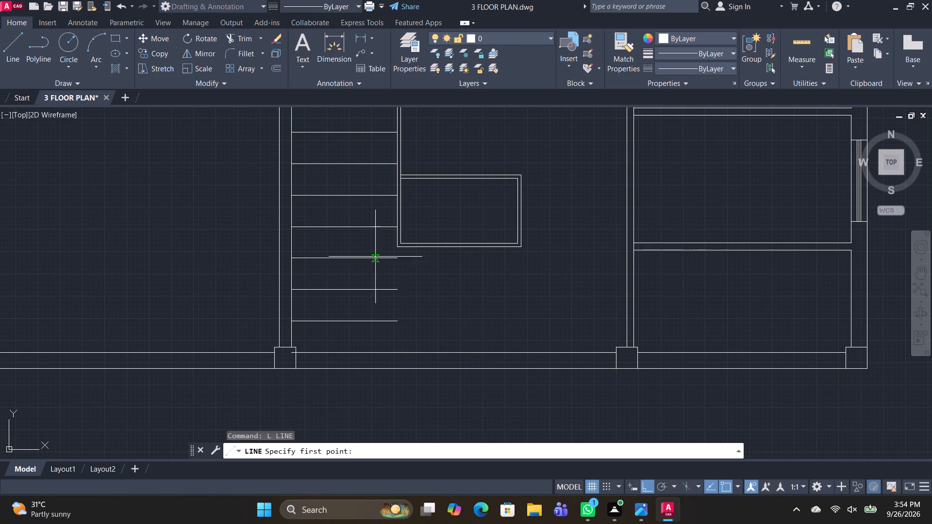
pyautogui.click(396, 248)
pyautogui.click(399, 353)
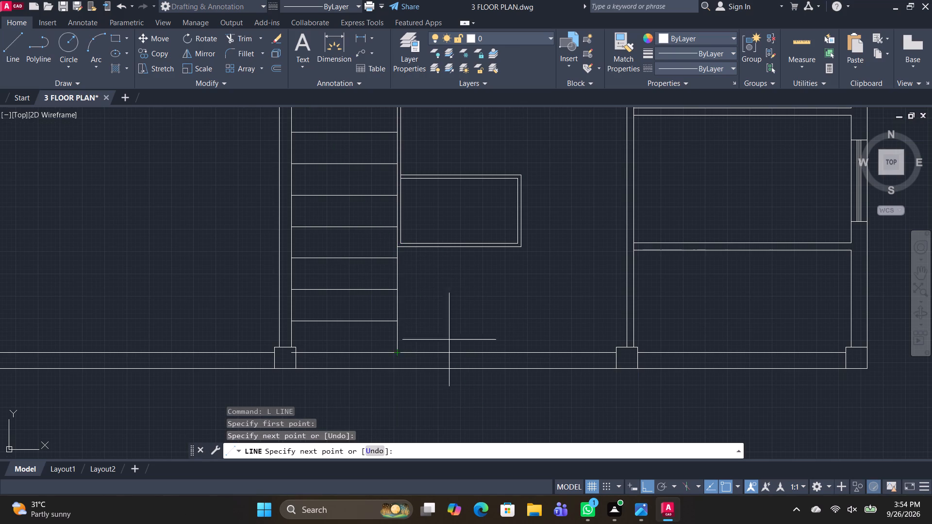
pyautogui.press('space')
pyautogui.press('space')
pyautogui.click(521, 249)
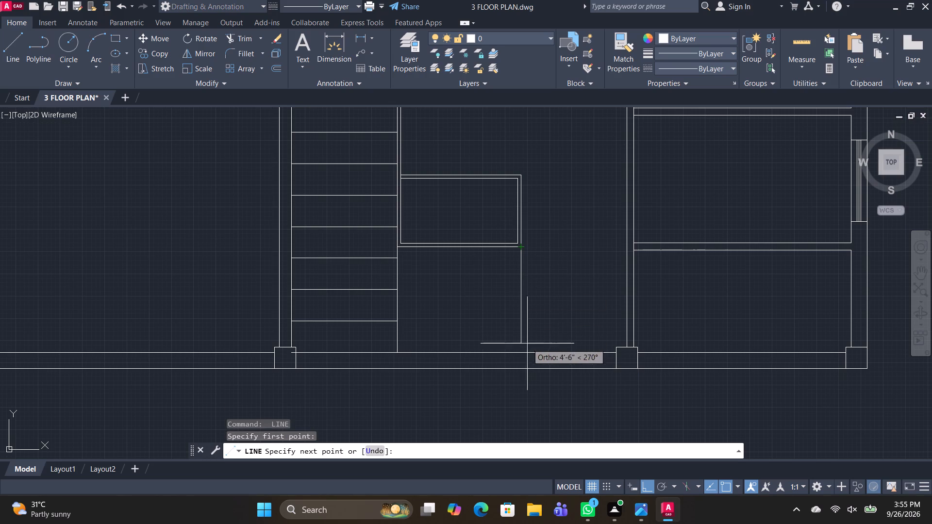
pyautogui.click(523, 350)
pyautogui.press('space')
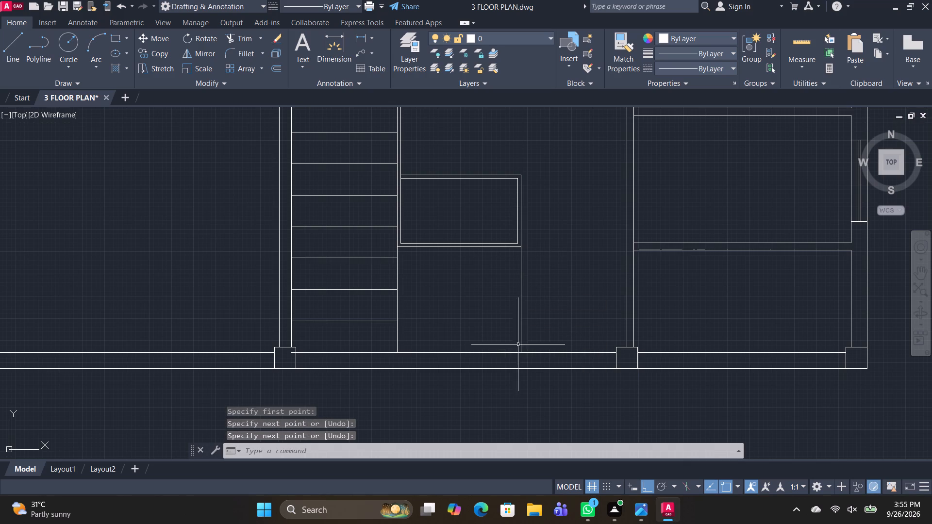
pyautogui.press('Escape')
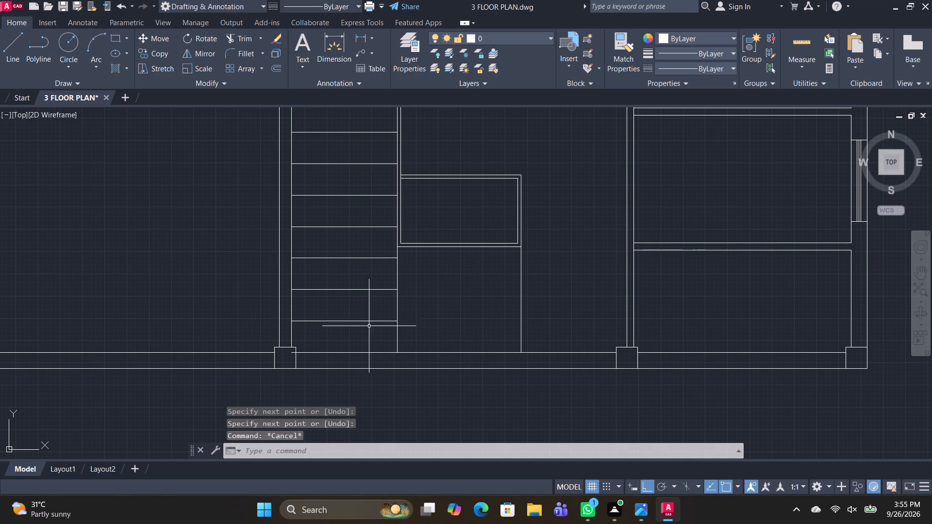
# Delete the two southernmost stair tread lines above the southern wall in the western flight.
pyautogui.moveTo(374, 347); pyautogui.dragTo(364, 326)
pyautogui.click(342, 279)
pyautogui.press('Delete')
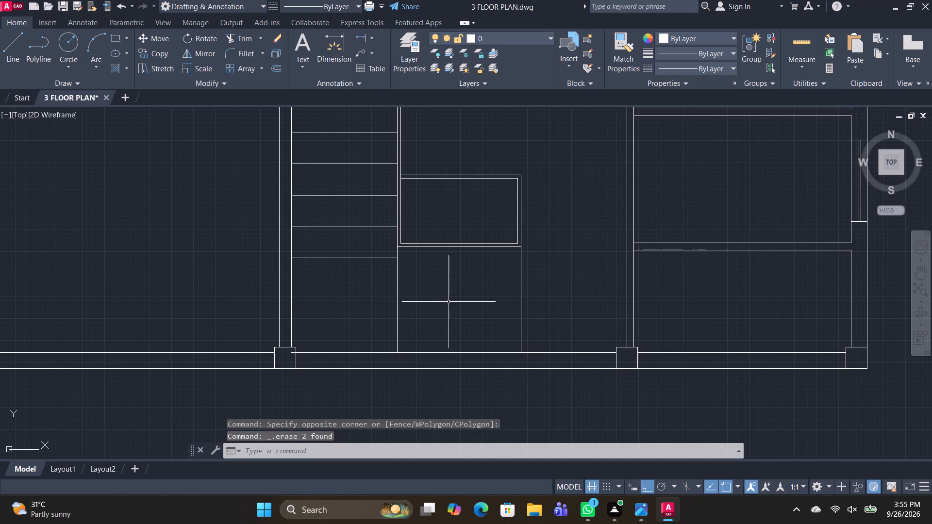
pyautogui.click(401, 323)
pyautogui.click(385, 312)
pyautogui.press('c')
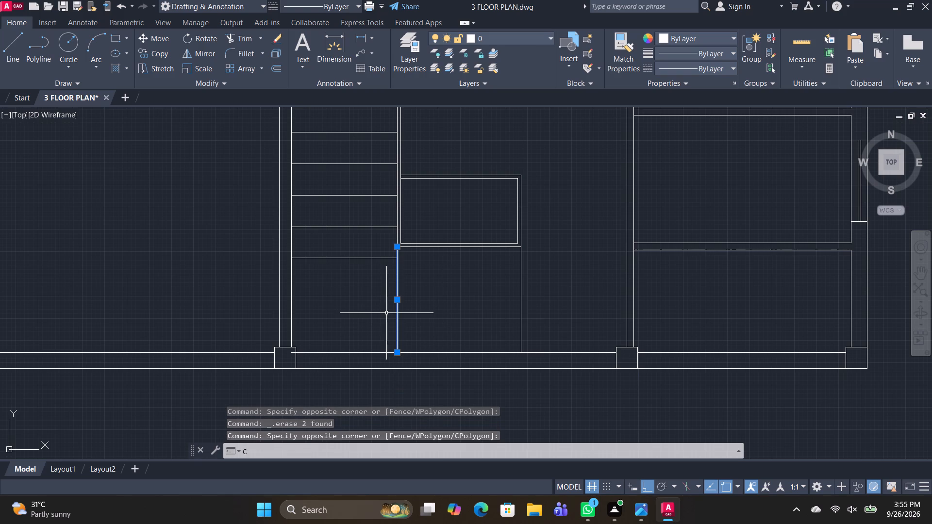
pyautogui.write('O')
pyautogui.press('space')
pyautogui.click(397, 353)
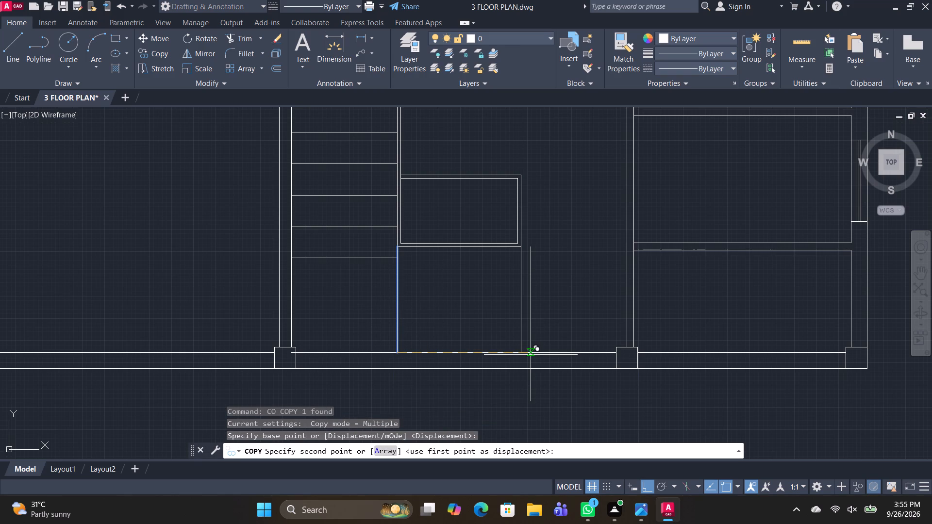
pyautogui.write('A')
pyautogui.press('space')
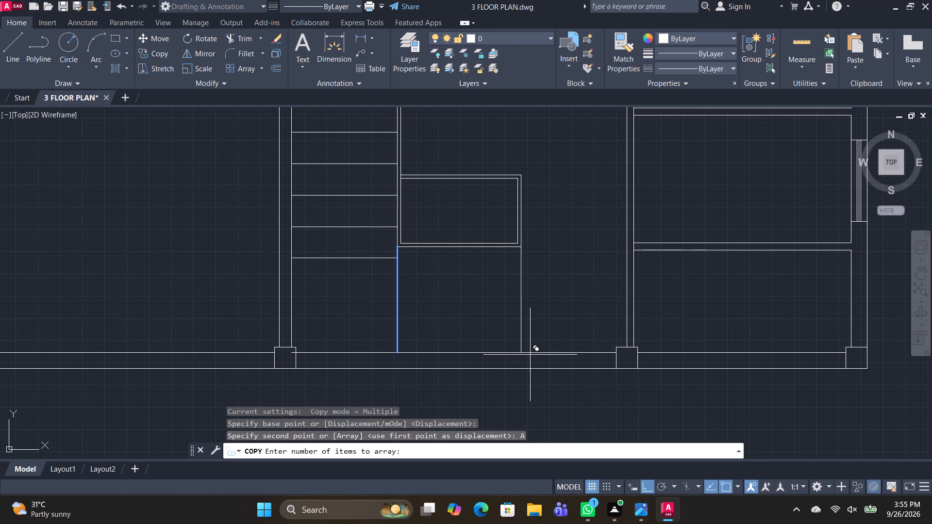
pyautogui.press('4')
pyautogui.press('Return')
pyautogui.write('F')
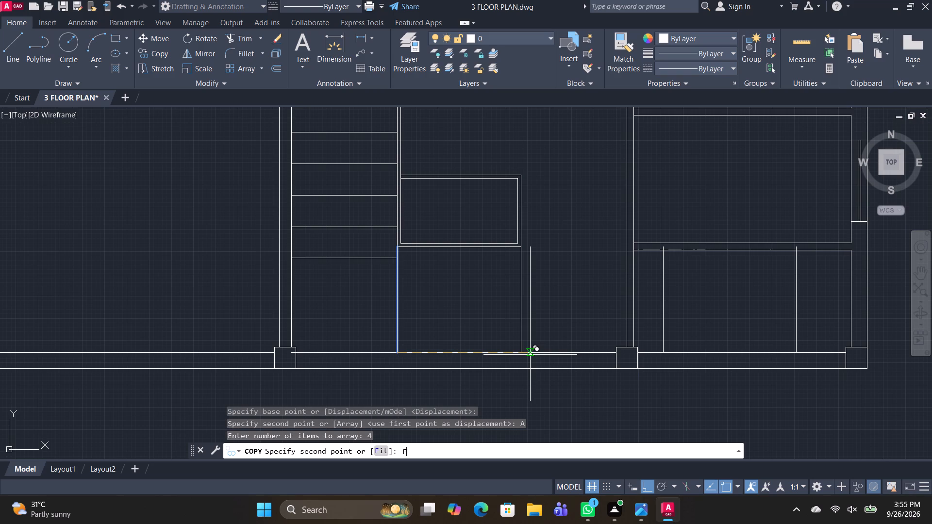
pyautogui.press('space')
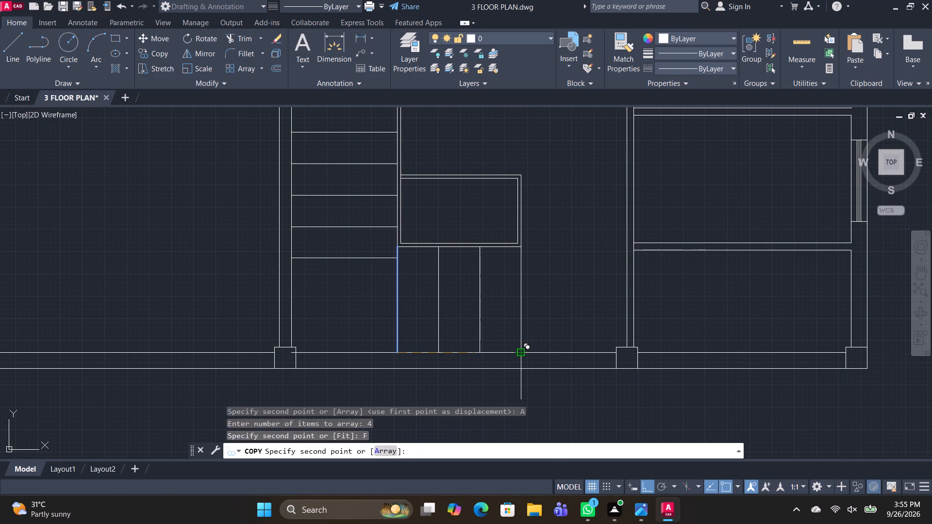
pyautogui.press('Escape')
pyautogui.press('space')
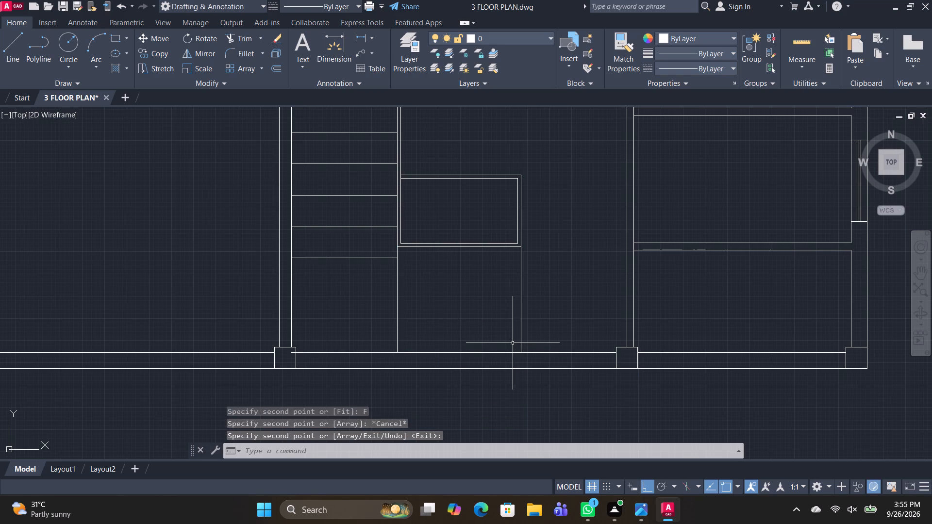
# Copy the vertical line below the rectangle's southwest corner as a 6-item array fitted to the line below its southeast corner.
pyautogui.press('space')
pyautogui.moveTo(404, 331); pyautogui.dragTo(391, 324)
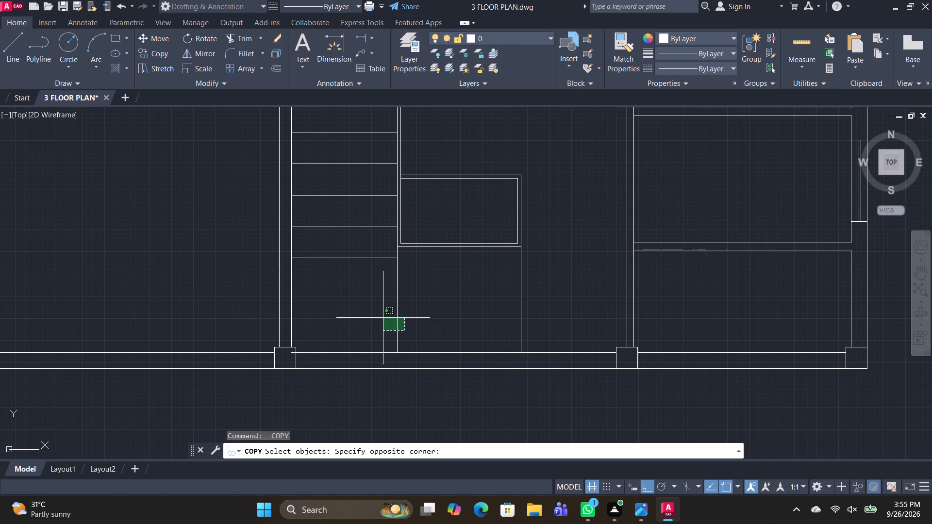
pyautogui.click(381, 317)
pyautogui.press('space')
pyautogui.click(399, 352)
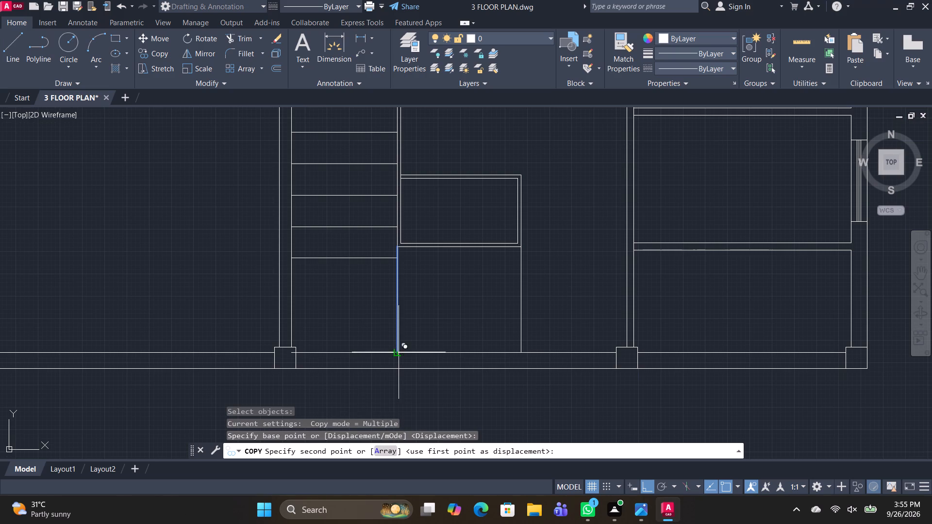
pyautogui.write('A')
pyautogui.press('space')
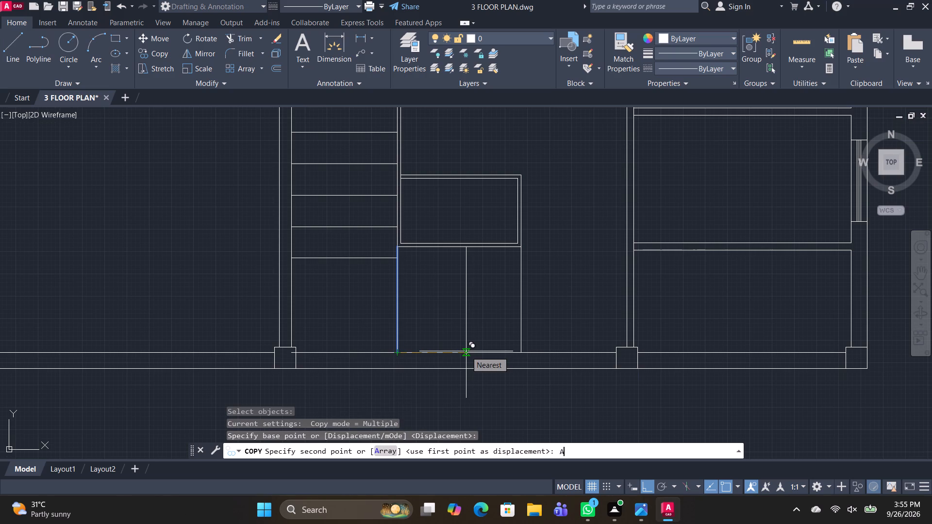
pyautogui.press('6')
pyautogui.press('Return')
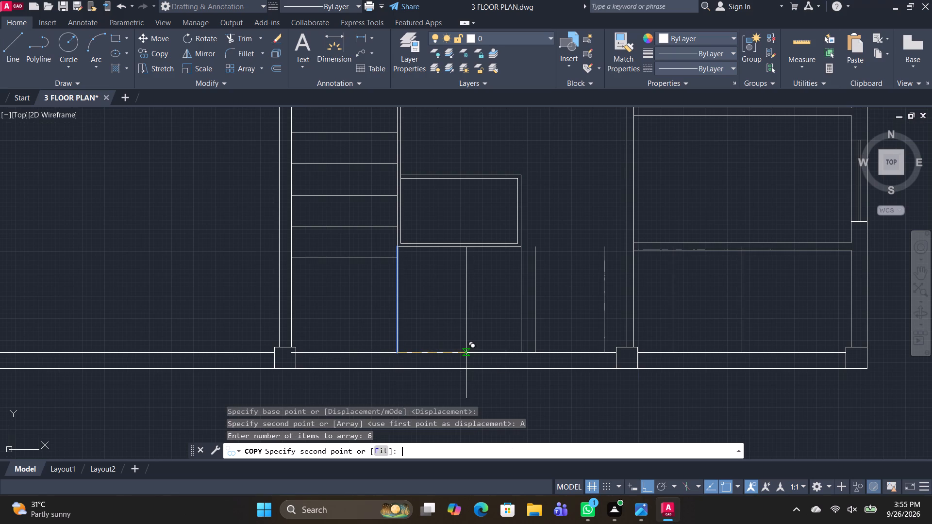
pyautogui.write('F')
pyautogui.press('space')
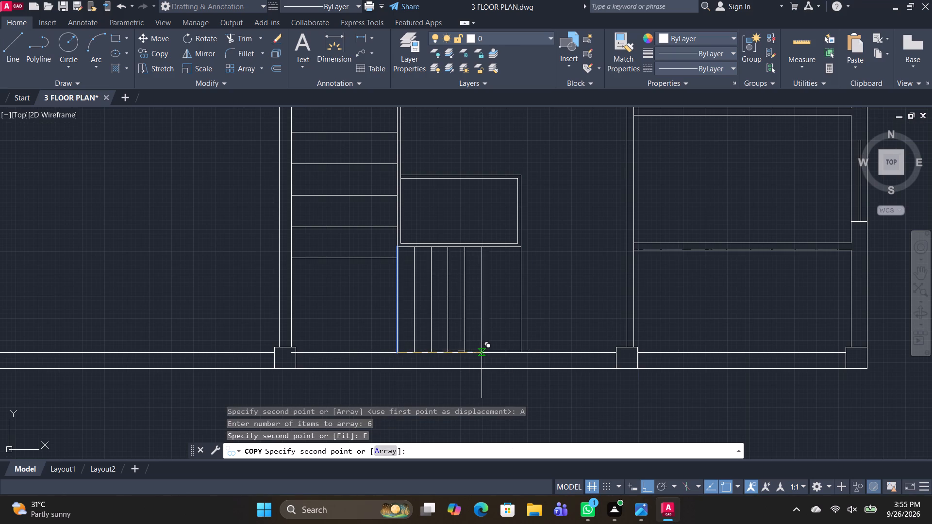
pyautogui.click(522, 356)
pyautogui.press('space')
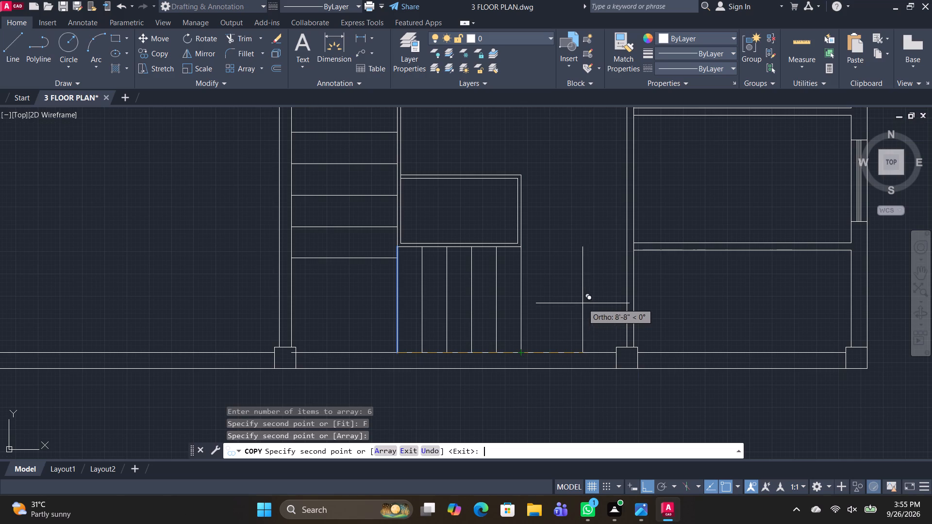
# Mirror the western flight's six tread lines about a vertical axis through the midpoint of the rectangle's outer northern line, keeping the originals.
pyautogui.moveTo(572, 298); pyautogui.dragTo(532, 334, button='middle')
pyautogui.moveTo(321, 318); pyautogui.dragTo(316, 290)
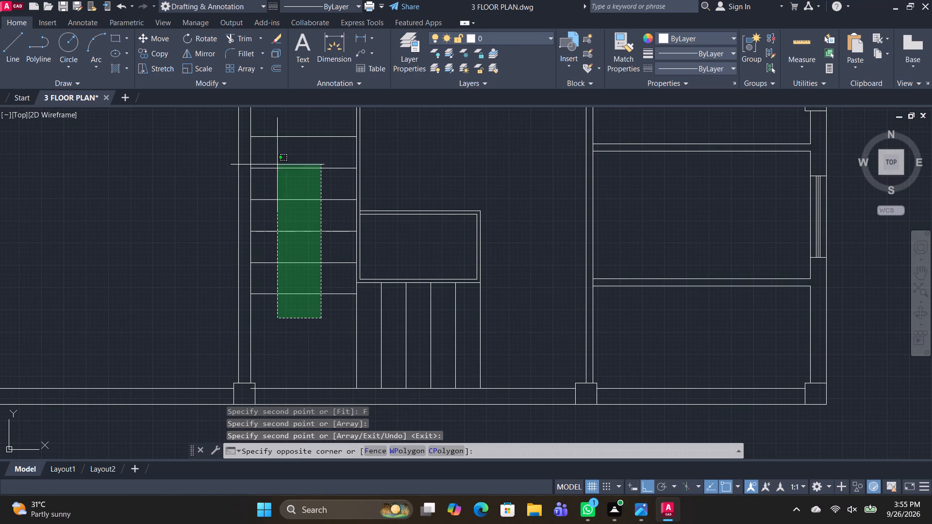
pyautogui.moveTo(317, 271); pyautogui.dragTo(341, 362, button='middle')
pyautogui.click(318, 214)
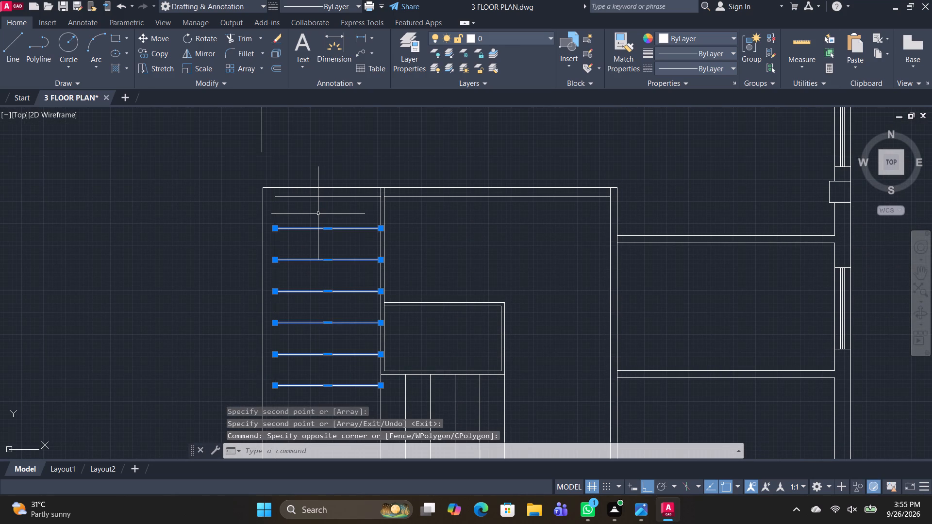
pyautogui.write('MKI')
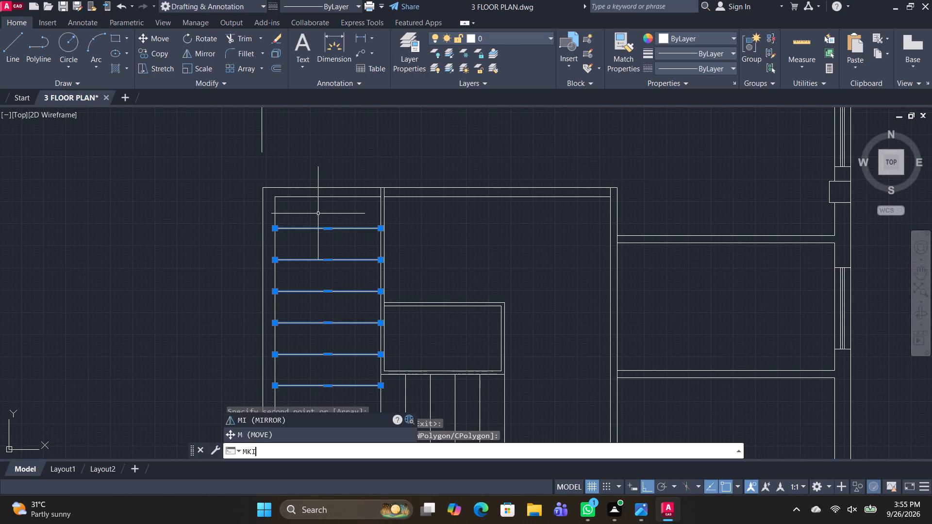
pyautogui.press('BackSpace')
pyautogui.press('BackSpace')
pyautogui.write('I')
pyautogui.press('space')
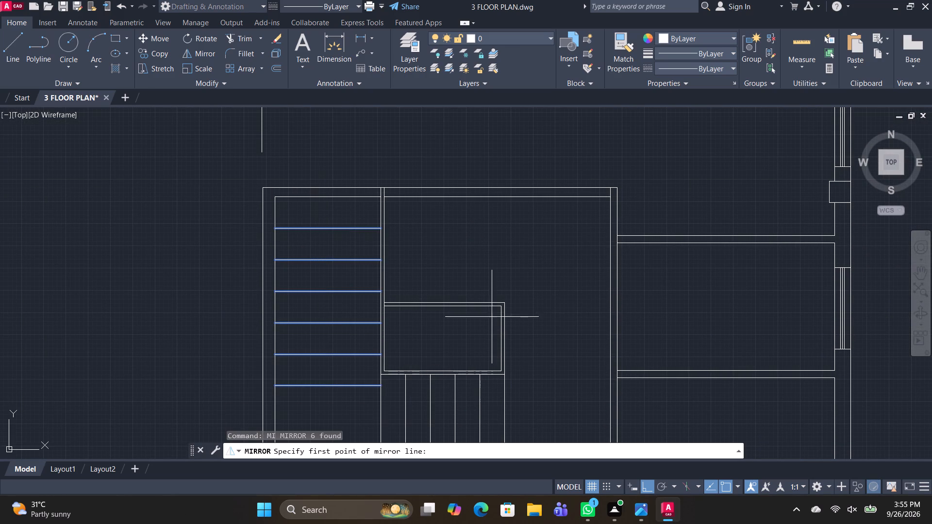
pyautogui.click(444, 302)
pyautogui.click(444, 230)
pyautogui.press('space')
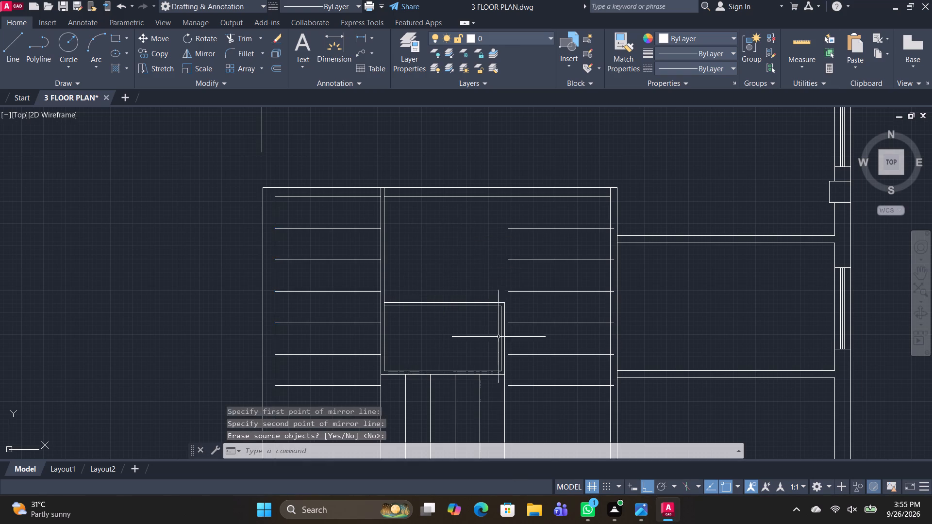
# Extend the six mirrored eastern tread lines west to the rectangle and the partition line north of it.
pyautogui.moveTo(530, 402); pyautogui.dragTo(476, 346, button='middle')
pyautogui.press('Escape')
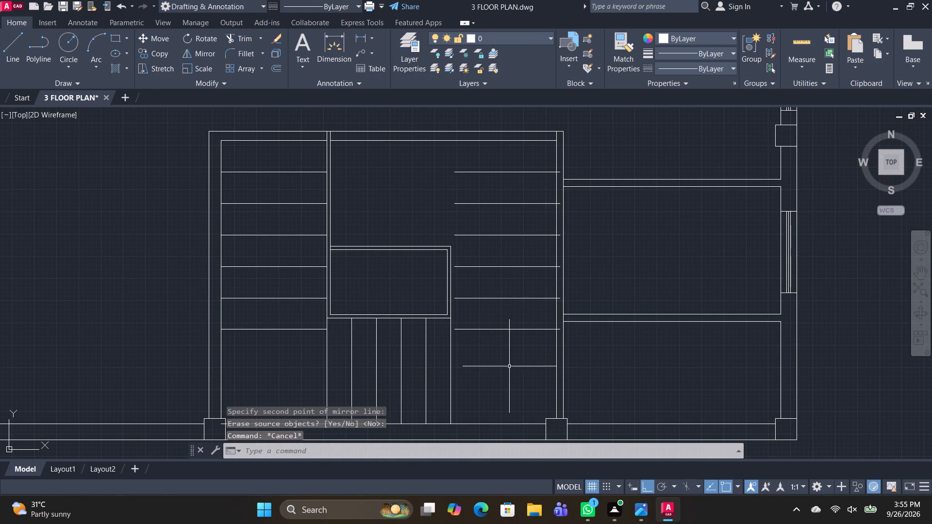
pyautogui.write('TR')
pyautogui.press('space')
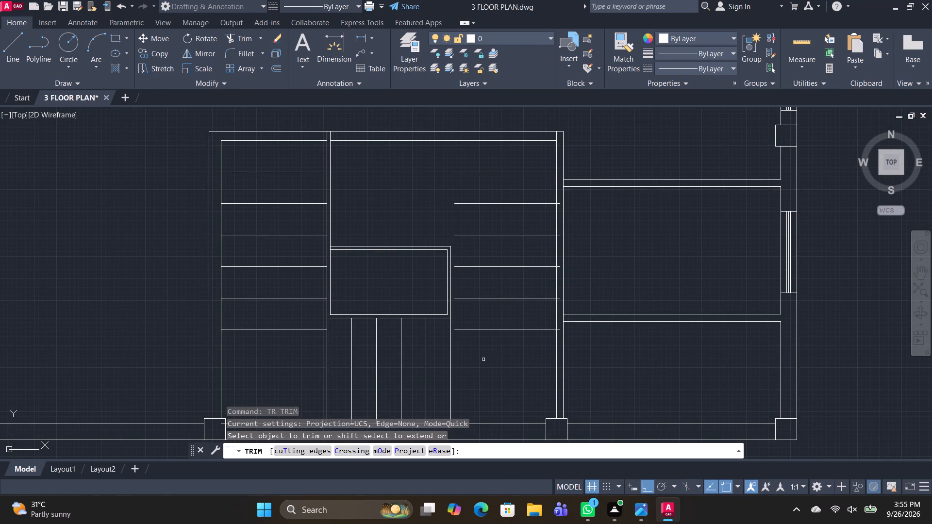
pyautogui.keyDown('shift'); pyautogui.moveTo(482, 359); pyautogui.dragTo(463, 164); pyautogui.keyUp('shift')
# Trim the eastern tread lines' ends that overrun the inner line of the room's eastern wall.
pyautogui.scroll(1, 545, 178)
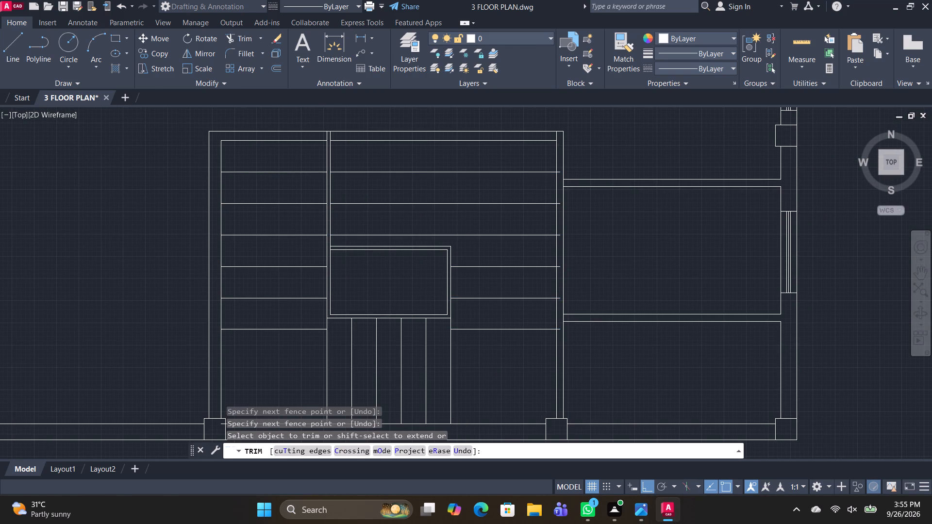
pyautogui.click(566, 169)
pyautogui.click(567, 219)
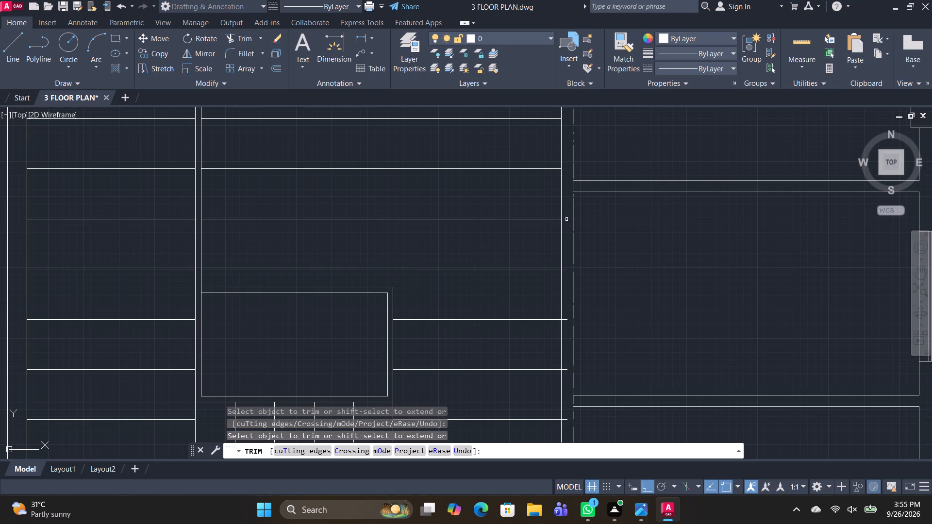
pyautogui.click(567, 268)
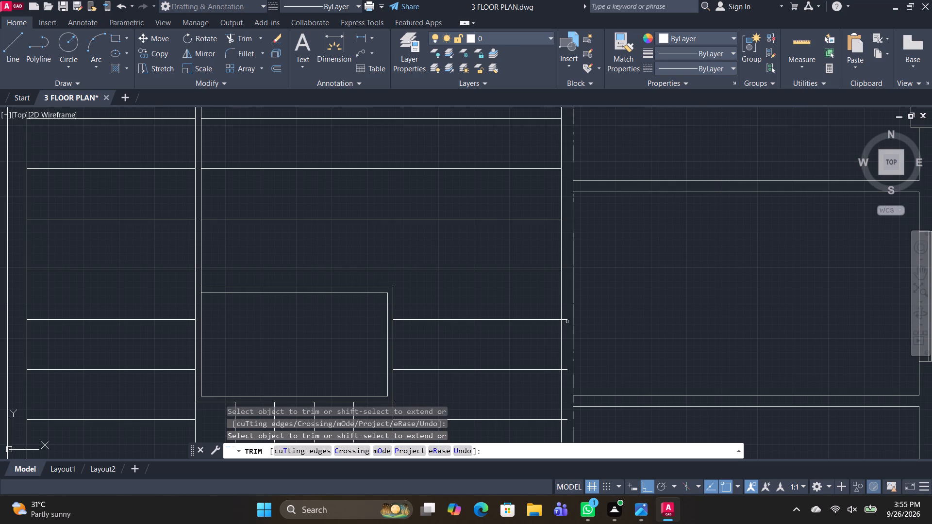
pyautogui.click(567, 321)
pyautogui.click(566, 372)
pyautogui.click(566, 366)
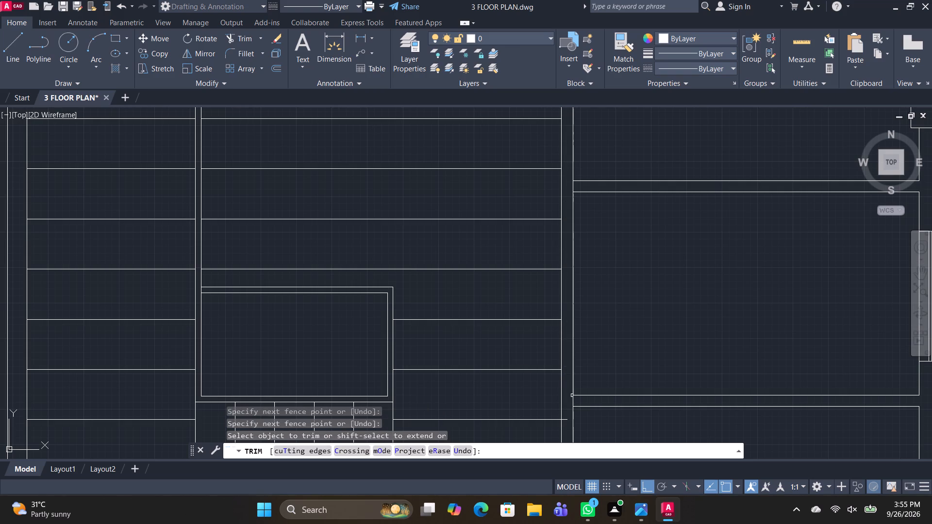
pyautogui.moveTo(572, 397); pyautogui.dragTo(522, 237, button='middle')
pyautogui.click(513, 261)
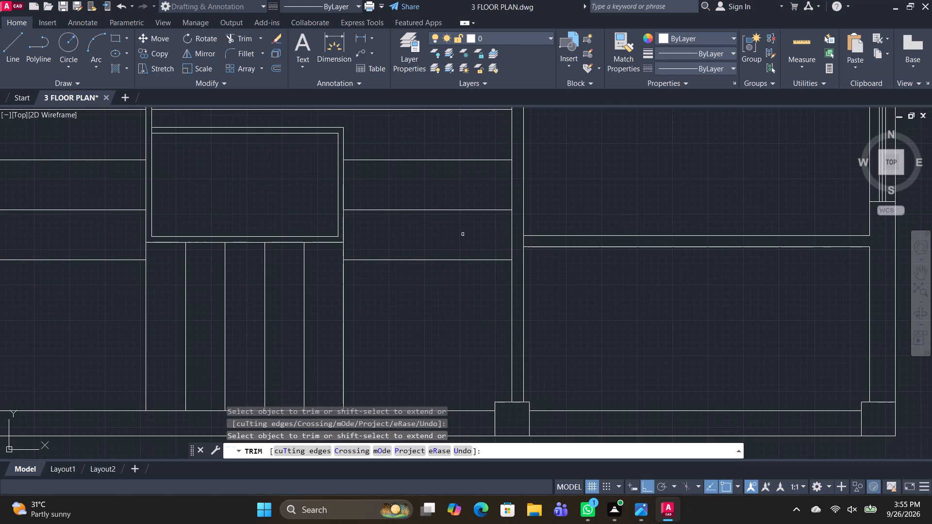
# Remove all six horizontal tread lines of the eastern flight with Trim.
pyautogui.scroll(-2, 399, 250)
pyautogui.moveTo(362, 201); pyautogui.dragTo(388, 248, button='middle')
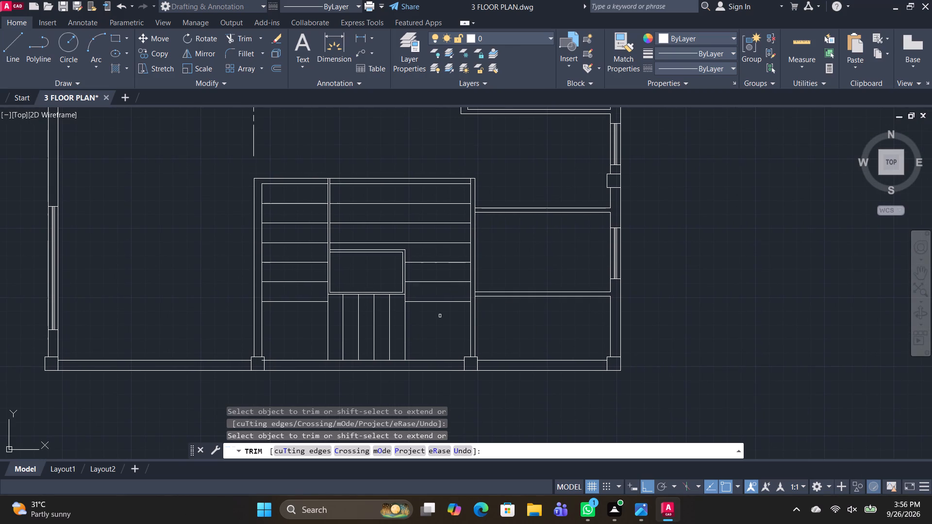
pyautogui.moveTo(440, 316); pyautogui.dragTo(433, 196)
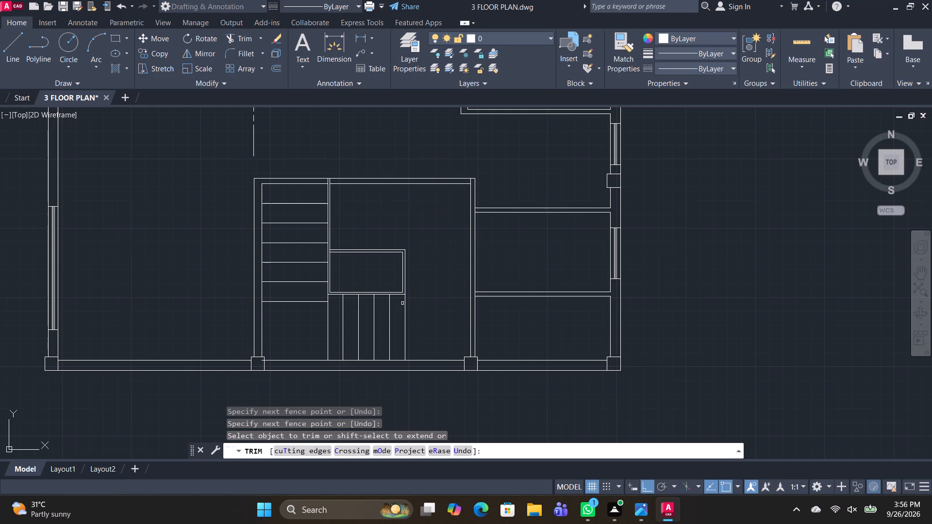
# Extend the vertical tread lines below the rectangle south to the southern wall's outer line and north to the northern wall's inner line.
pyautogui.keyDown('shift'); pyautogui.moveTo(420, 329); pyautogui.dragTo(290, 323); pyautogui.keyUp('shift')
pyautogui.keyDown('shift'); pyautogui.moveTo(408, 315); pyautogui.dragTo(381, 307); pyautogui.keyUp('shift')
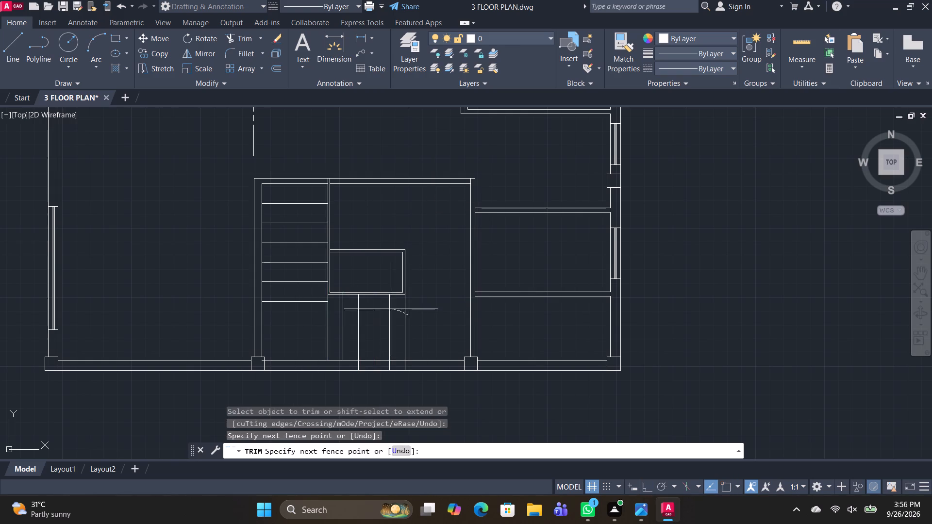
pyautogui.keyDown('shift'); pyautogui.moveTo(381, 307); pyautogui.dragTo(294, 304); pyautogui.keyUp('shift')
pyautogui.keyDown('shift'); pyautogui.moveTo(412, 313); pyautogui.dragTo(286, 302); pyautogui.keyUp('shift')
pyautogui.keyDown('shift'); pyautogui.moveTo(383, 302); pyautogui.dragTo(305, 296); pyautogui.keyUp('shift')
pyautogui.keyDown('shift'); pyautogui.moveTo(416, 304); pyautogui.dragTo(303, 301); pyautogui.keyUp('shift')
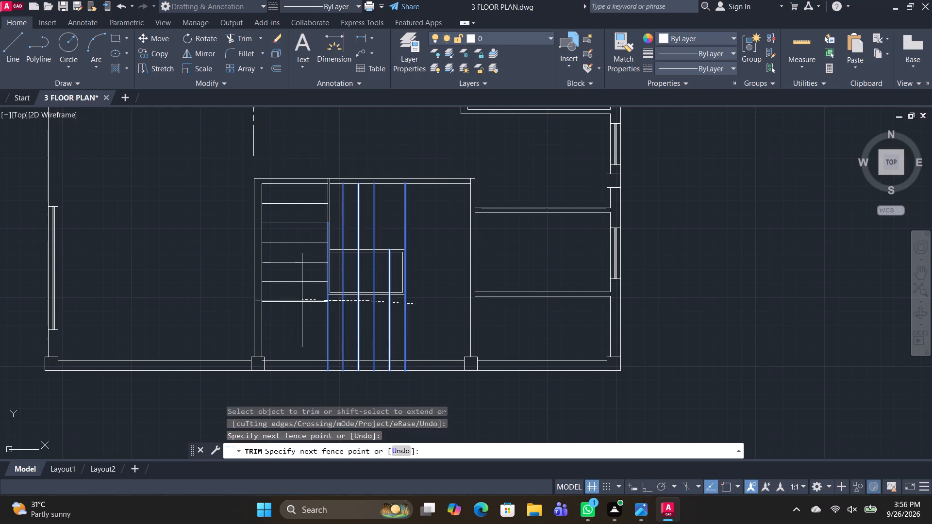
pyautogui.keyDown('shift'); pyautogui.moveTo(303, 301); pyautogui.dragTo(309, 302); pyautogui.keyUp('shift')
pyautogui.keyDown('shift'); pyautogui.moveTo(407, 312); pyautogui.dragTo(312, 315); pyautogui.keyUp('shift')
pyautogui.scroll(1, 423, 224)
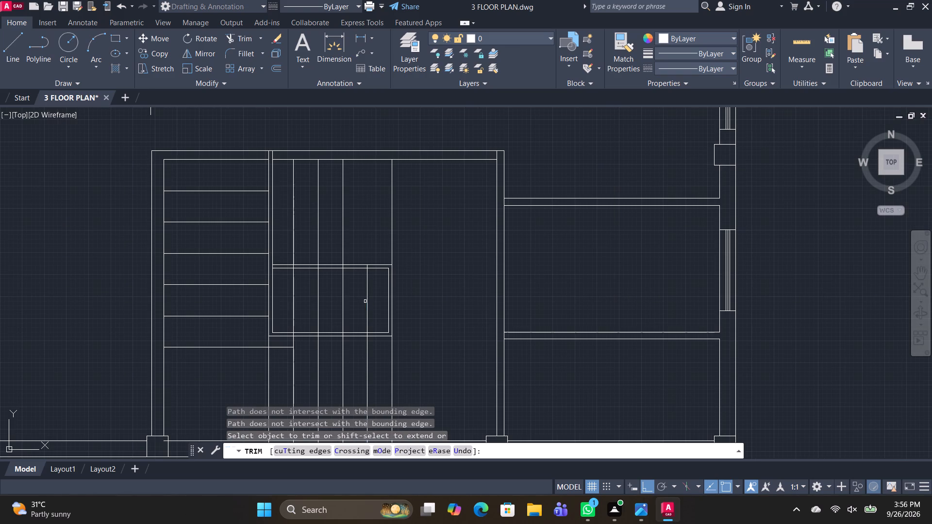
pyautogui.keyDown('shift'); pyautogui.click(365, 300); pyautogui.keyUp('shift')
pyautogui.keyDown('shift'); pyautogui.click(384, 295); pyautogui.keyUp('shift')
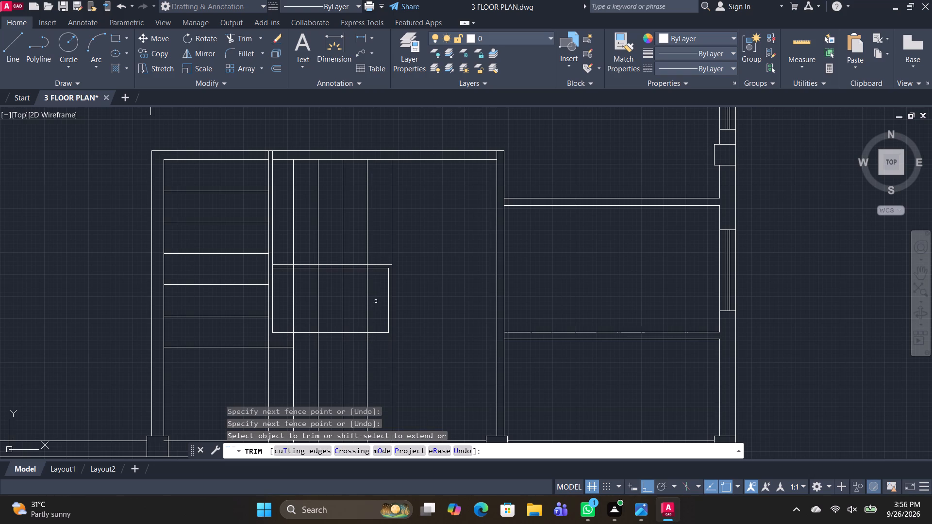
# Trim the vertical tread lines inside the rectangle and between its two northern lines.
pyautogui.moveTo(376, 301); pyautogui.dragTo(288, 301)
pyautogui.scroll(3, 295, 273)
pyautogui.moveTo(279, 250); pyautogui.dragTo(300, 250)
pyautogui.click(382, 247)
pyautogui.moveTo(478, 247); pyautogui.dragTo(478, 247)
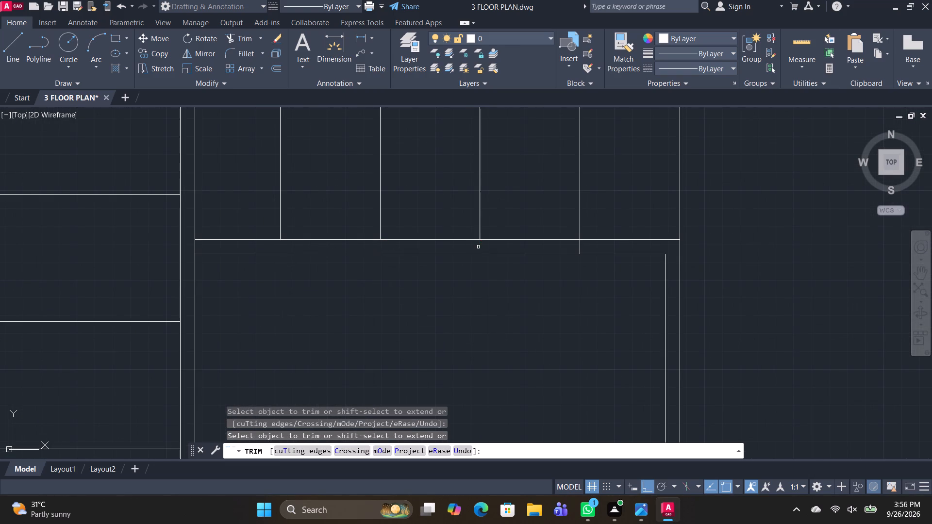
pyautogui.moveTo(478, 247); pyautogui.dragTo(490, 246)
pyautogui.click(580, 246)
# Trim the vertical tread line pieces left between the rectangle's two southern lines.
pyautogui.scroll(-3, 679, 278)
pyautogui.moveTo(563, 360); pyautogui.dragTo(554, 201, button='middle')
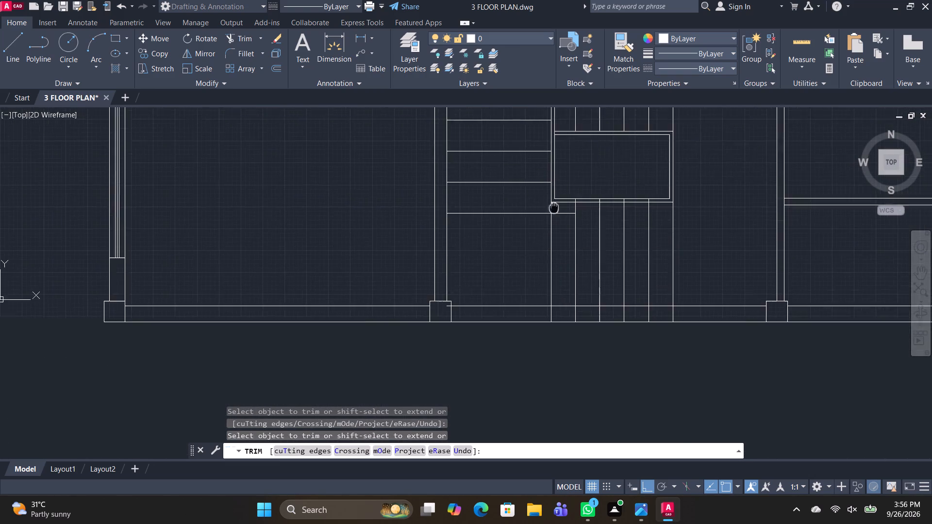
pyautogui.moveTo(554, 201); pyautogui.dragTo(554, 201, button='middle')
pyautogui.scroll(3, 564, 191)
pyautogui.moveTo(601, 199); pyautogui.dragTo(676, 197)
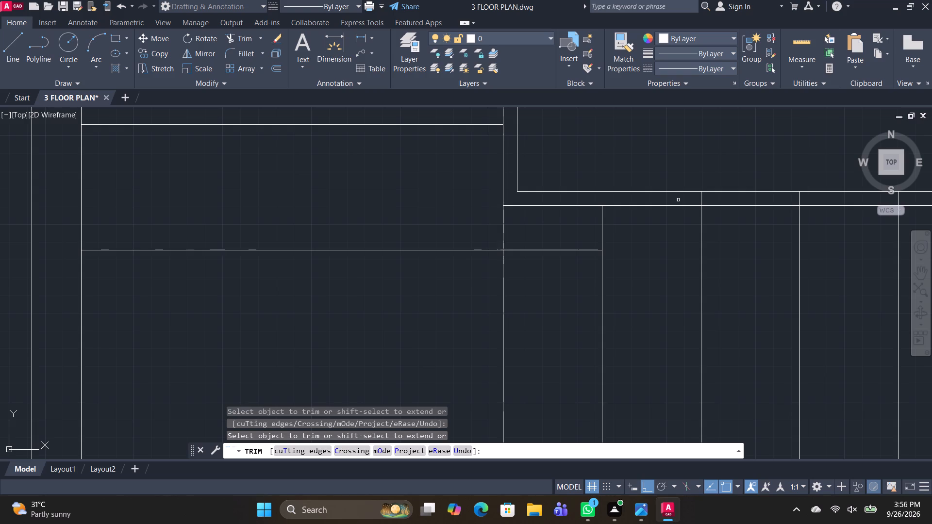
pyautogui.moveTo(705, 200); pyautogui.dragTo(673, 199)
pyautogui.moveTo(817, 198); pyautogui.dragTo(773, 199)
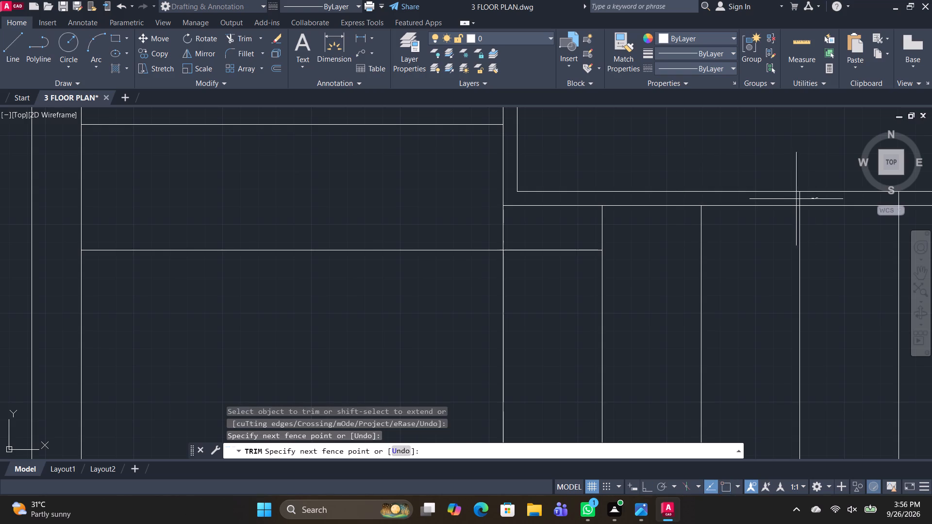
pyautogui.moveTo(773, 199); pyautogui.dragTo(737, 199)
pyautogui.scroll(-3, 769, 233)
pyautogui.moveTo(553, 278); pyautogui.dragTo(494, 281, button='middle')
pyautogui.scroll(3, 660, 239)
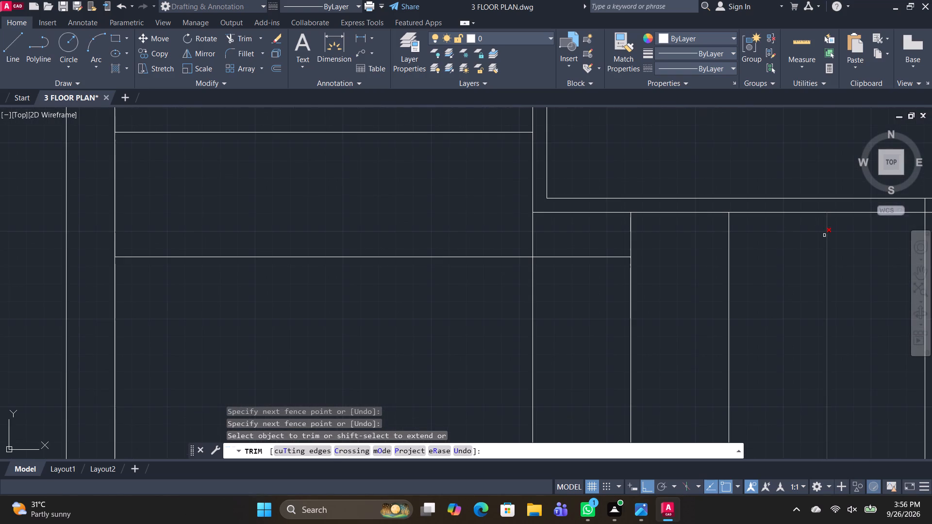
pyautogui.moveTo(822, 237); pyautogui.dragTo(275, 307, button='middle')
pyautogui.scroll(2, 333, 275)
pyautogui.moveTo(454, 285); pyautogui.dragTo(323, 273)
# Trim the partition's eastern line where it crosses the thickness of the stair room's northern wall.
pyautogui.scroll(-4, 368, 288)
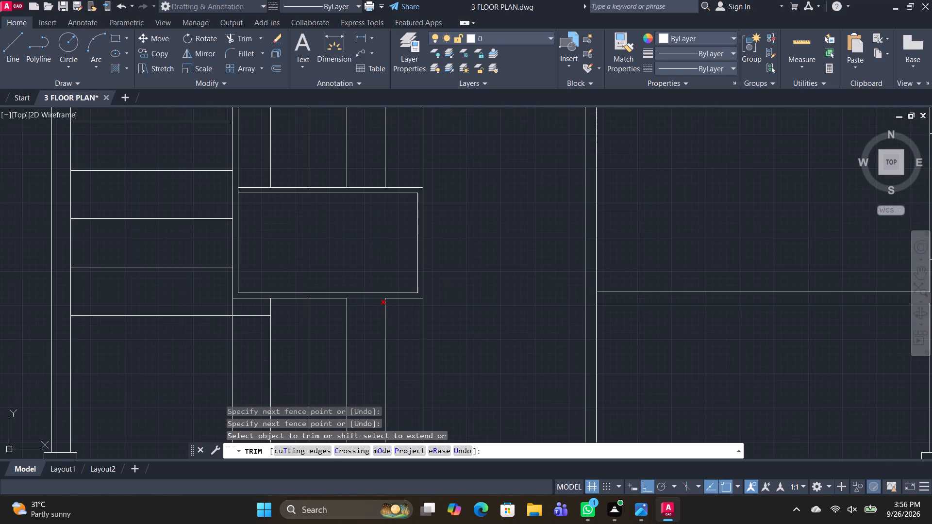
pyautogui.moveTo(316, 227); pyautogui.dragTo(366, 270, button='middle')
pyautogui.scroll(3, 294, 245)
pyautogui.scroll(-3, 289, 241)
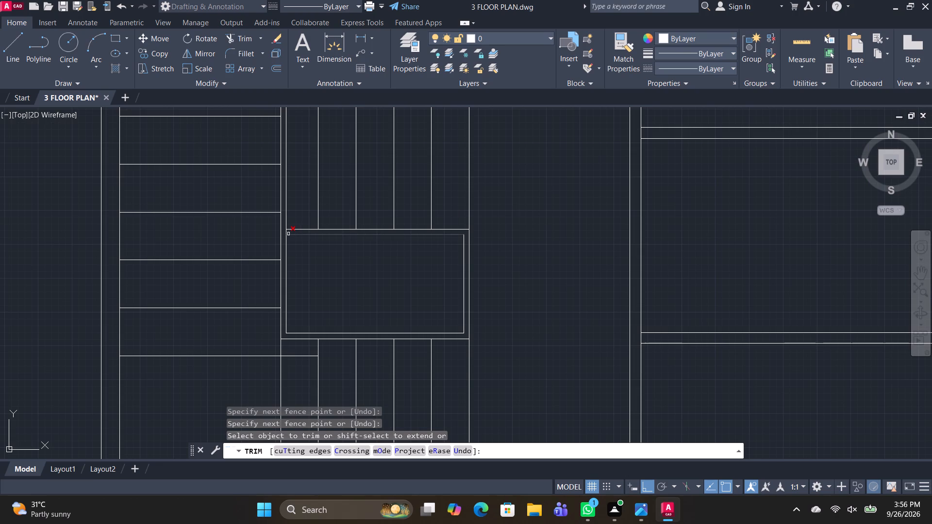
pyautogui.scroll(-1, 284, 253)
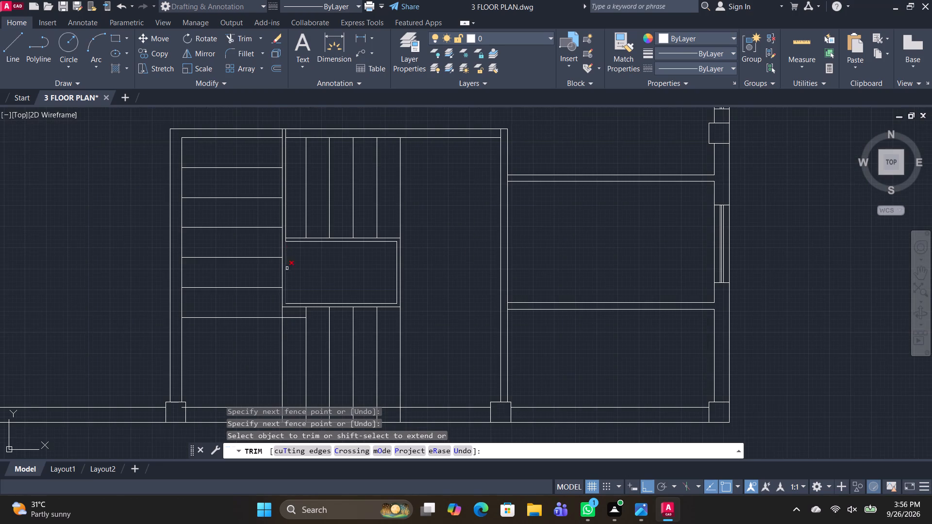
pyautogui.moveTo(287, 269); pyautogui.dragTo(304, 288, button='middle')
pyautogui.scroll(1, 303, 154)
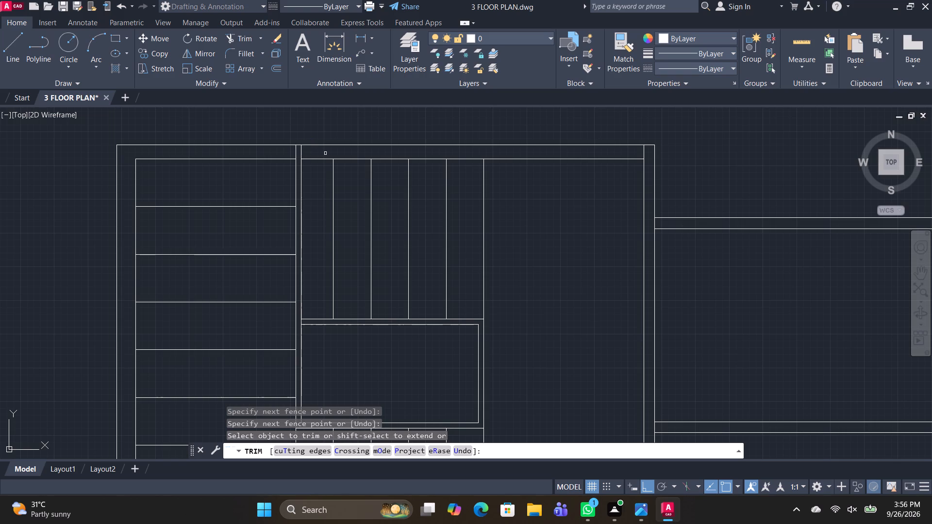
pyautogui.click(302, 153)
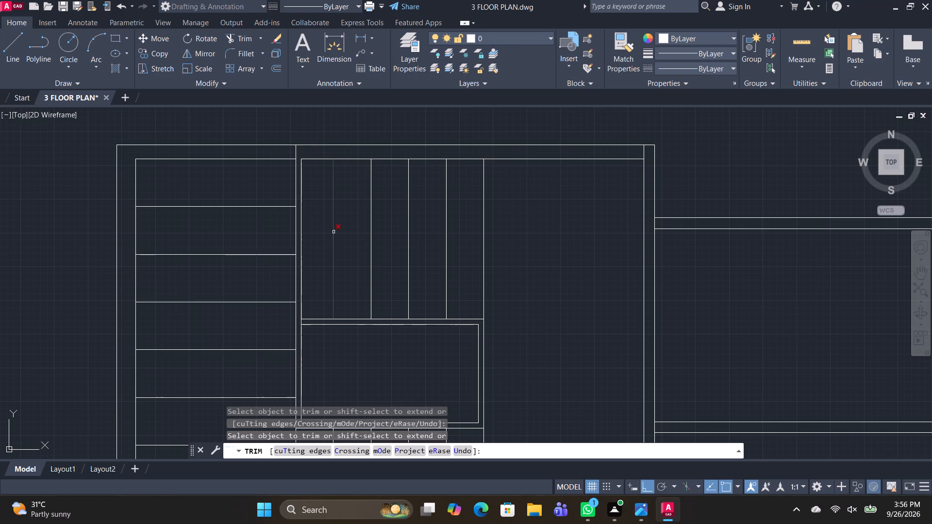
pyautogui.scroll(2, 294, 321)
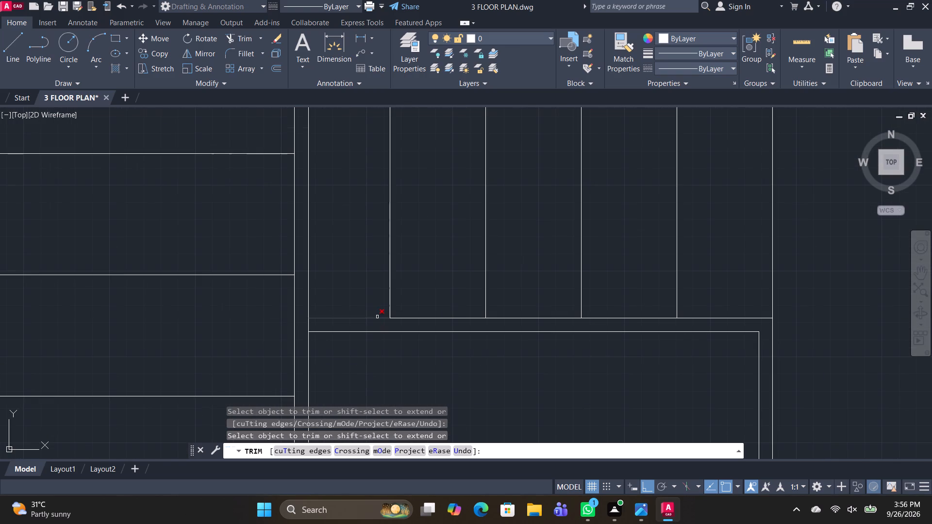
pyautogui.press('space')
pyautogui.scroll(-3, 422, 300)
pyautogui.scroll(-1, 624, 344)
pyautogui.scroll(-1, 373, 319)
pyautogui.press('Escape')
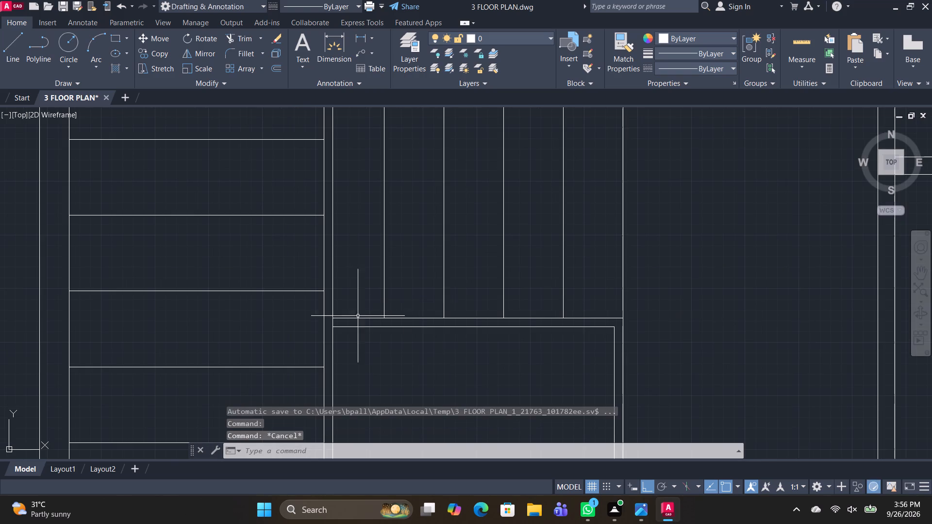
# Save the drawing.
pyautogui.hotkey('ctrl', 's')
# Draw the stair direction line from the northern flight's westernmost tread midpoint east, south past the rectangle, and west to the southern flight's westernmost tread.
pyautogui.scroll(-3, 462, 314)
pyautogui.scroll(2, 492, 335)
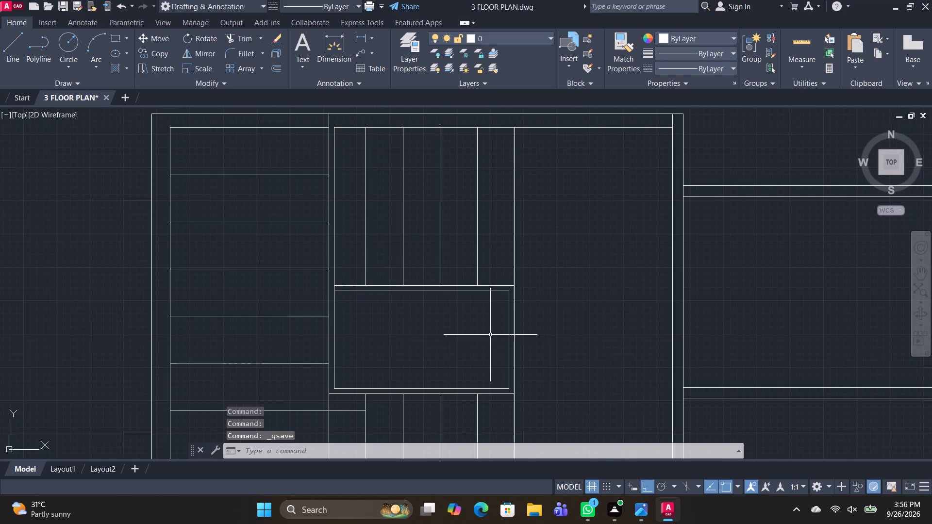
pyautogui.write('L')
pyautogui.press('space')
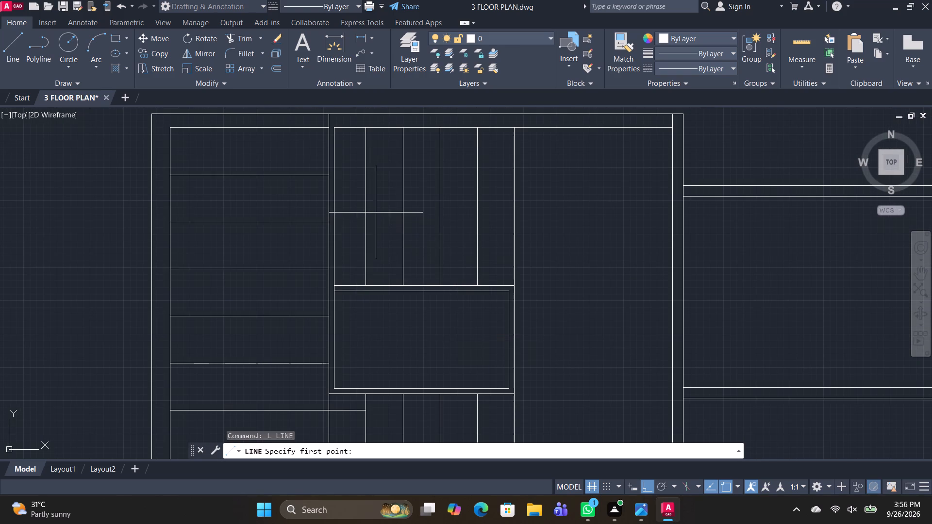
pyautogui.click(365, 206)
pyautogui.click(600, 208)
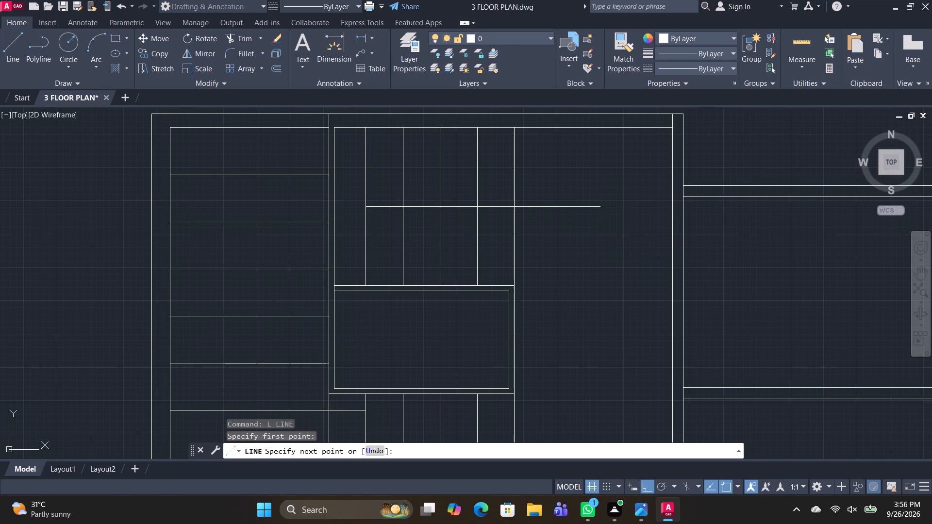
pyautogui.moveTo(620, 427); pyautogui.dragTo(616, 327, button='middle')
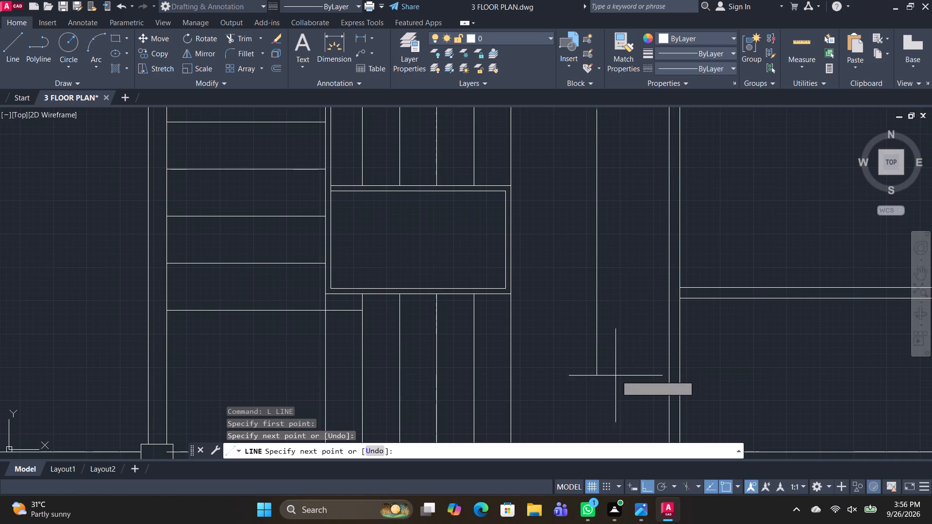
pyautogui.click(613, 380)
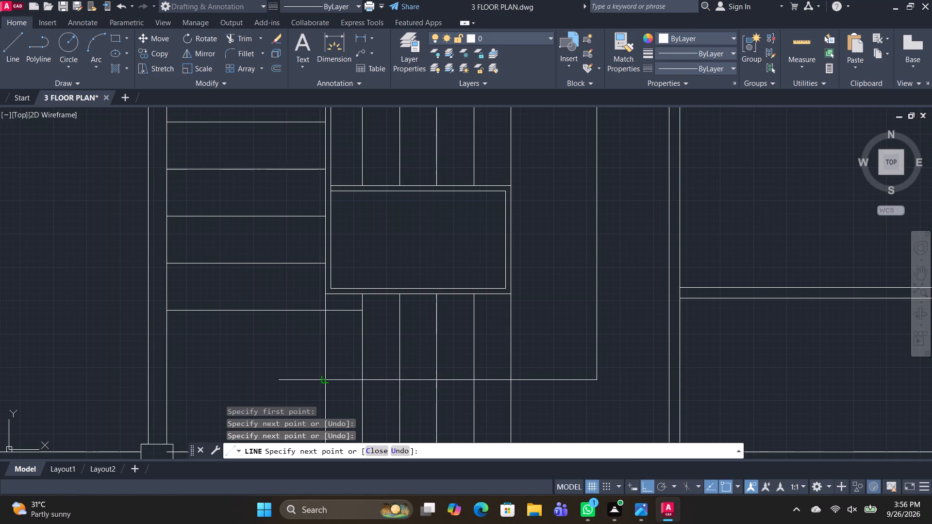
pyautogui.click(328, 377)
pyautogui.press('space')
# With Ortho off, draw a short diagonal arrowhead stroke running northeast from the direction line's southwestern end.
pyautogui.write('L')
pyautogui.press('space')
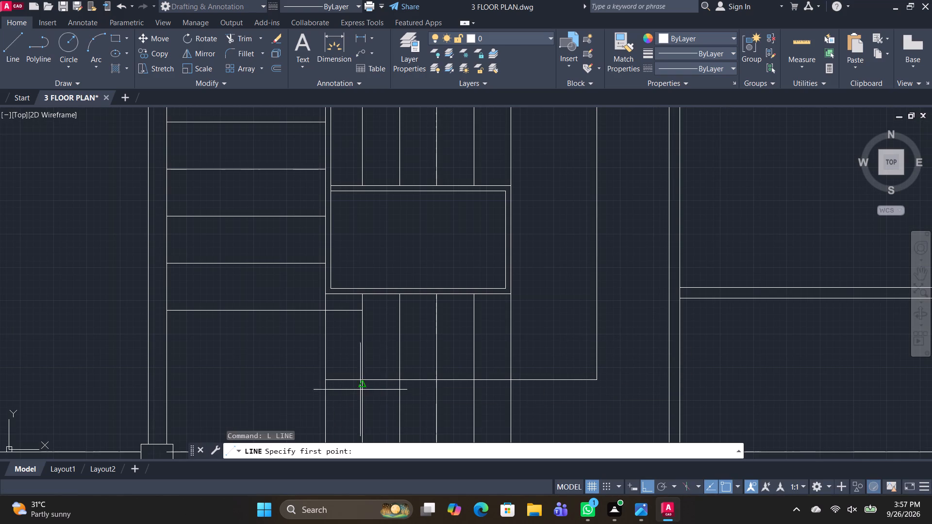
pyautogui.scroll(2, 337, 379)
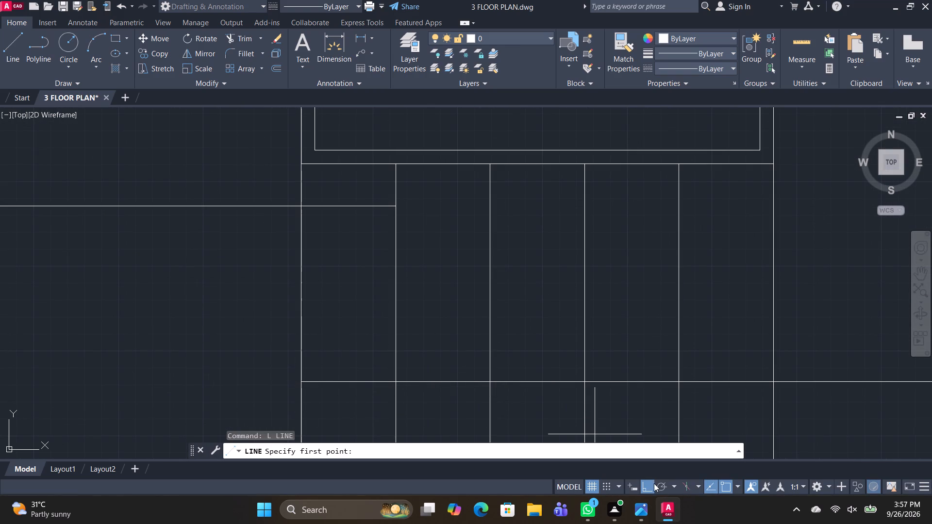
pyautogui.click(654, 483)
pyautogui.moveTo(303, 381); pyautogui.dragTo(307, 375)
pyautogui.click(324, 360)
pyautogui.press('space')
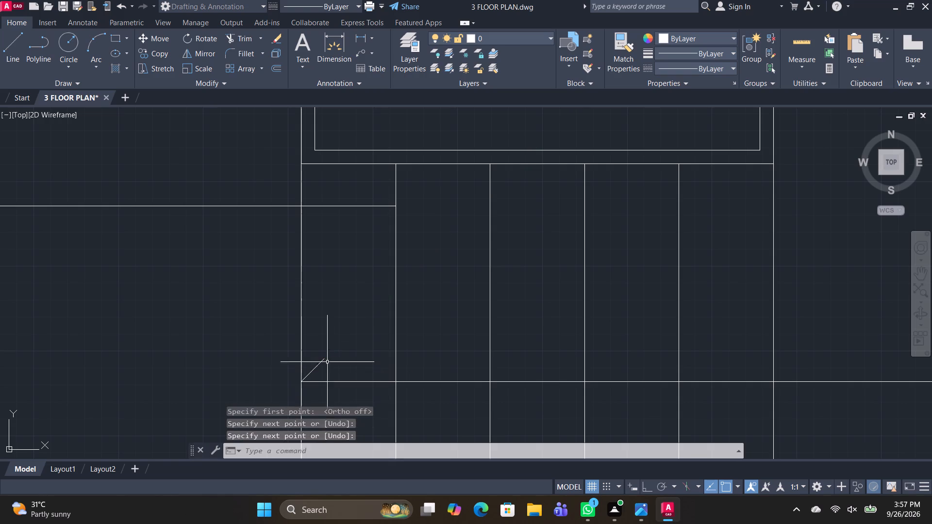
pyautogui.press('space')
pyautogui.press('Escape')
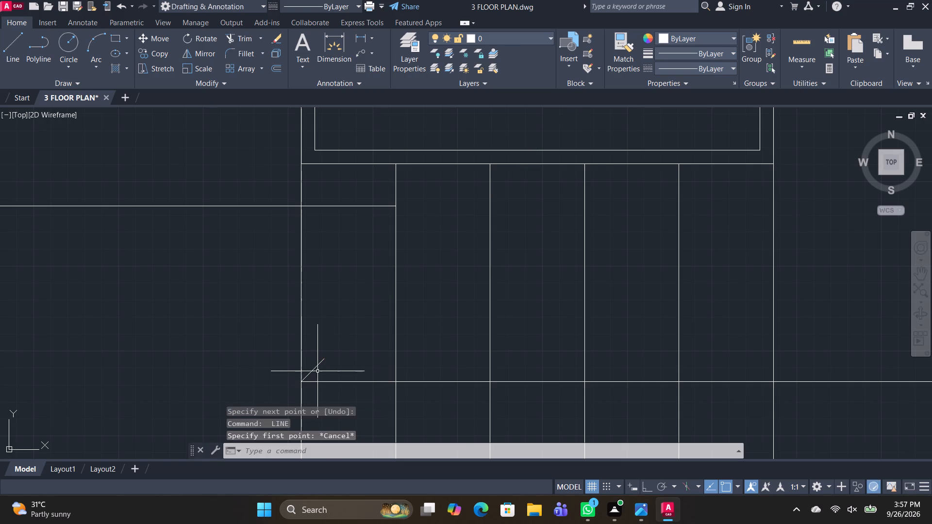
# Mirror the diagonal arrowhead stroke about the direction line's southern segment, keeping the original, to complete the arrowhead.
pyautogui.moveTo(317, 371); pyautogui.dragTo(318, 365)
pyautogui.click(312, 359)
pyautogui.write('MI')
pyautogui.press('space')
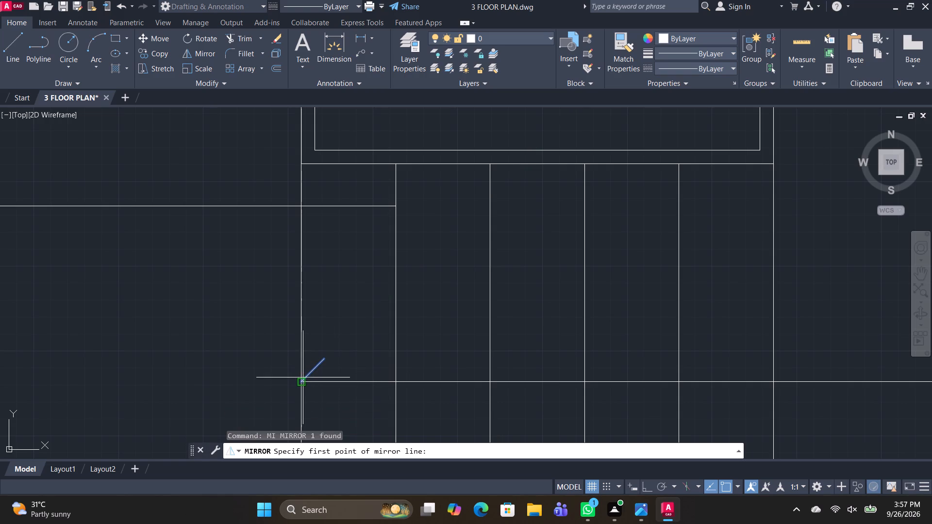
pyautogui.click(302, 379)
pyautogui.click(326, 385)
pyautogui.press('space')
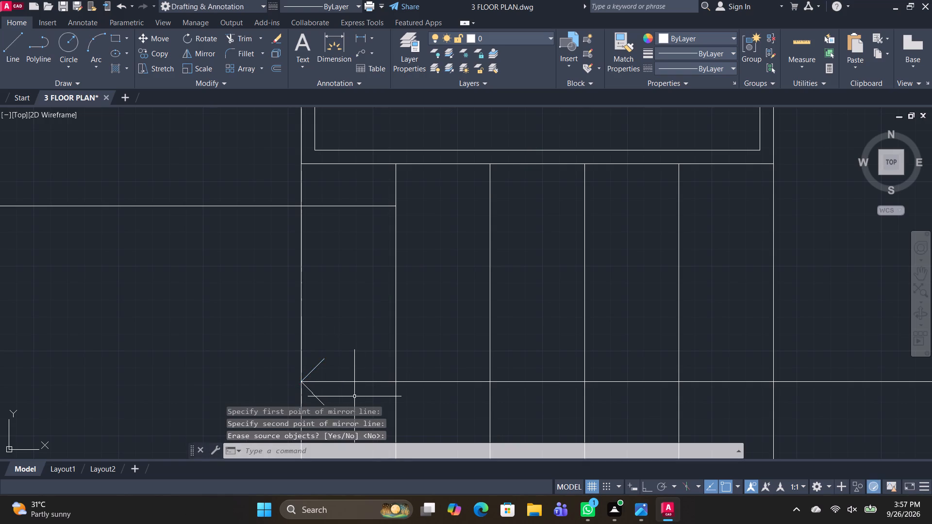
pyautogui.moveTo(365, 397); pyautogui.dragTo(367, 339, button='middle')
pyautogui.scroll(-3, 369, 337)
pyautogui.moveTo(496, 374); pyautogui.dragTo(487, 388, button='middle')
pyautogui.press('space')
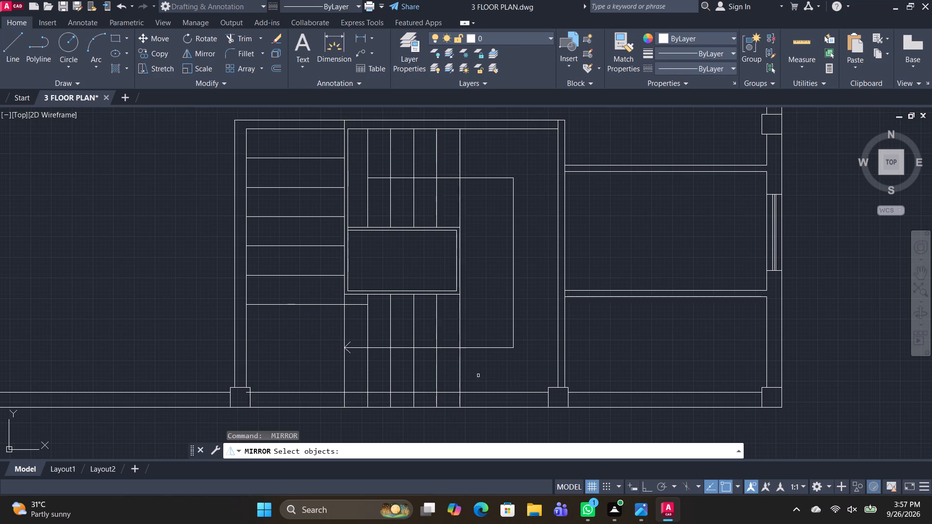
pyautogui.press('Escape')
# Save the drawing.
pyautogui.hotkey('ctrl', 's')
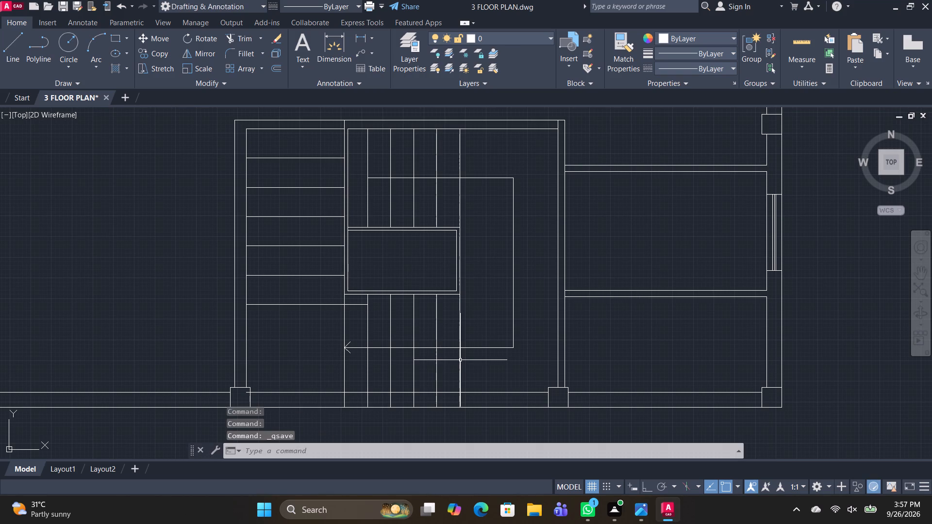
# Extend the two western-flight treads level with the central rectangle eastward across it to the direction line's eastern segment.
pyautogui.scroll(-2, 460, 360)
pyautogui.moveTo(521, 376); pyautogui.dragTo(514, 347, button='middle')
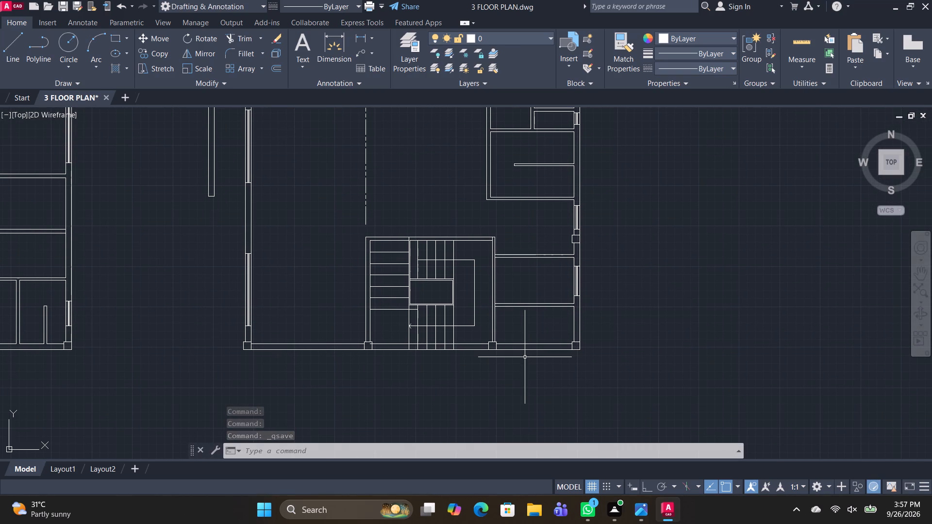
pyautogui.scroll(1, 480, 304)
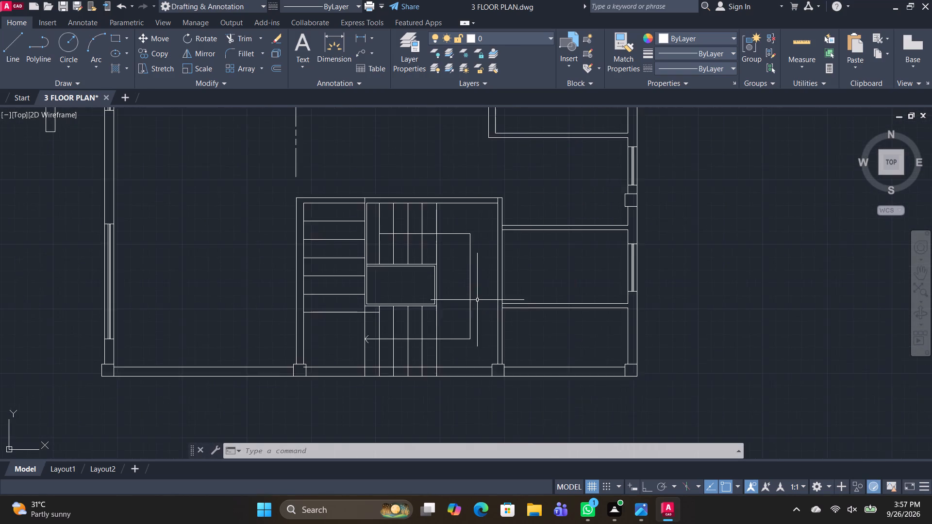
pyautogui.scroll(2, 477, 299)
pyautogui.write('TR')
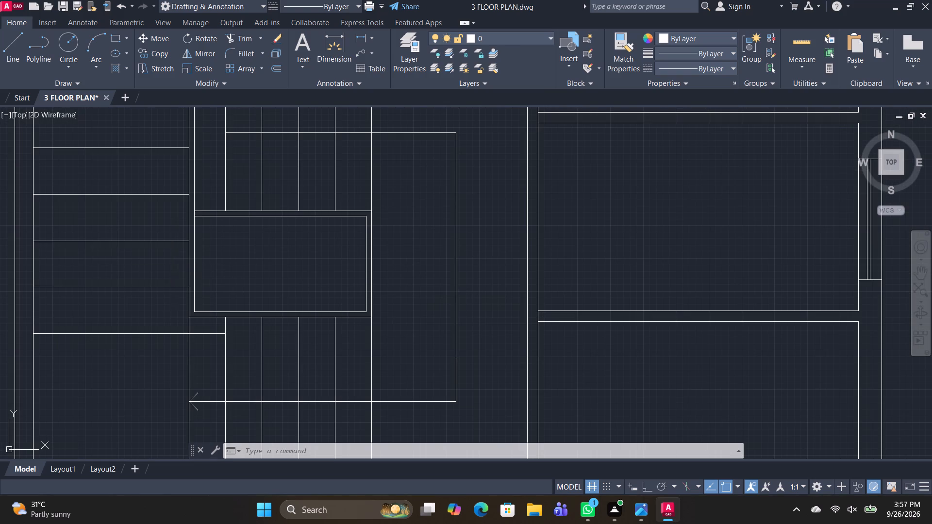
pyautogui.press('space')
pyautogui.keyDown('shift'); pyautogui.moveTo(168, 224); pyautogui.dragTo(161, 287); pyautogui.keyUp('shift')
pyautogui.keyDown('shift'); pyautogui.moveTo(158, 233); pyautogui.dragTo(160, 297); pyautogui.keyUp('shift')
pyautogui.keyDown('shift'); pyautogui.moveTo(152, 212); pyautogui.dragTo(155, 304); pyautogui.keyUp('shift')
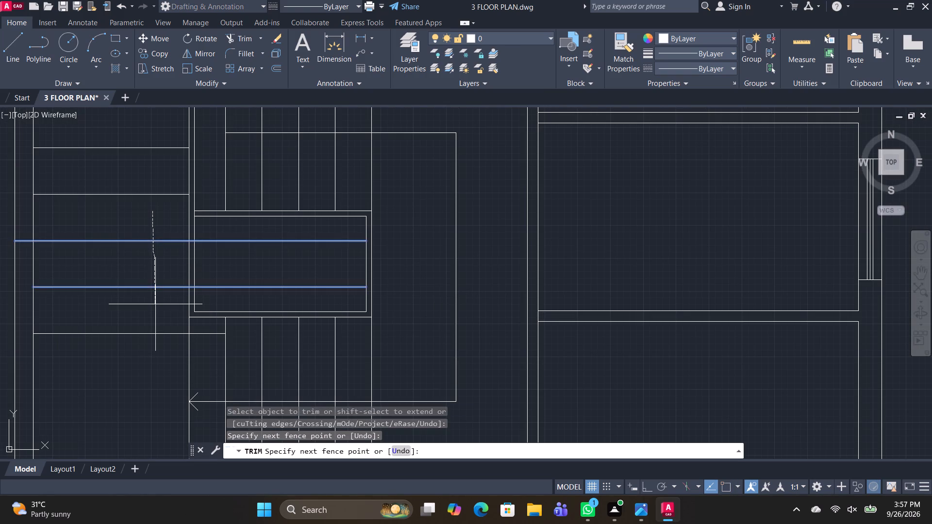
pyautogui.keyDown('shift'); pyautogui.moveTo(155, 304); pyautogui.dragTo(155, 295); pyautogui.keyUp('shift')
pyautogui.keyDown('shift'); pyautogui.moveTo(154, 244); pyautogui.dragTo(164, 296); pyautogui.keyUp('shift')
pyautogui.keyDown('shift'); pyautogui.moveTo(163, 285); pyautogui.dragTo(166, 297); pyautogui.keyUp('shift')
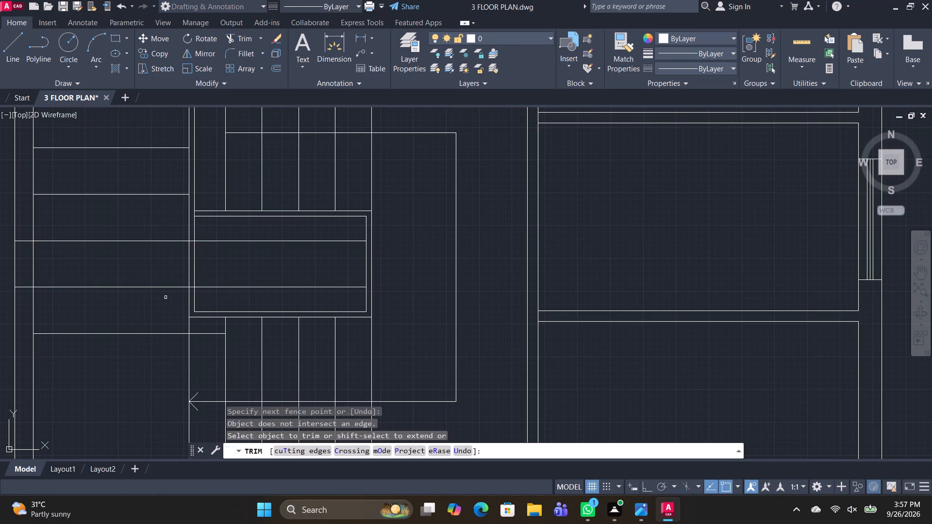
pyautogui.keyDown('shift'); pyautogui.moveTo(166, 297); pyautogui.dragTo(165, 230); pyautogui.keyUp('shift')
pyautogui.keyDown('shift'); pyautogui.moveTo(176, 298); pyautogui.dragTo(171, 223); pyautogui.keyUp('shift')
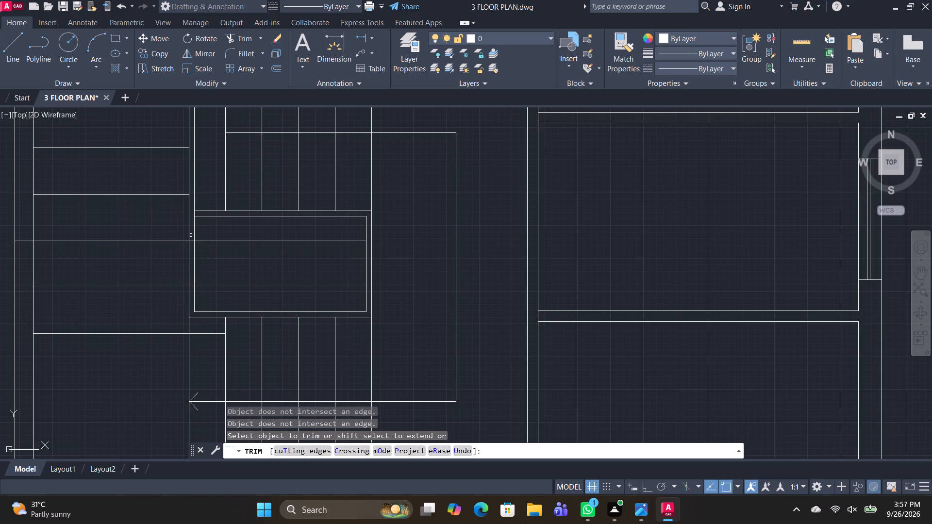
pyautogui.scroll(1, 338, 240)
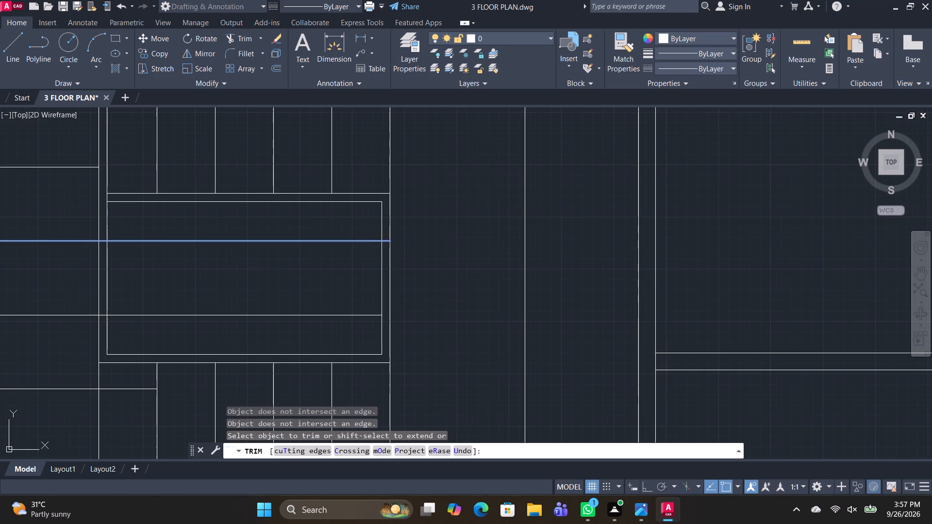
pyautogui.keyDown('shift'); pyautogui.click(370, 241); pyautogui.keyUp('shift')
pyautogui.keyDown('shift'); pyautogui.click(373, 241); pyautogui.keyUp('shift')
pyautogui.keyDown('shift'); pyautogui.moveTo(356, 323); pyautogui.dragTo(345, 274); pyautogui.keyUp('shift')
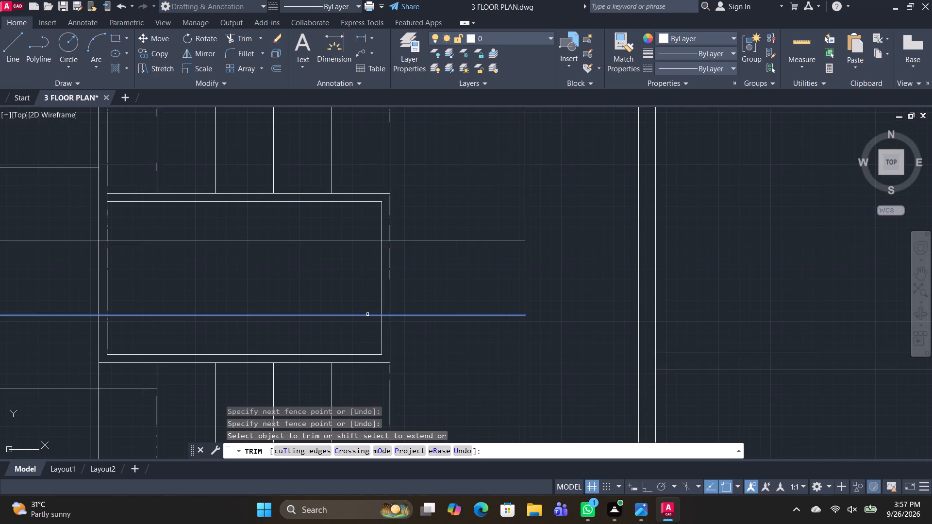
pyautogui.keyDown('shift'); pyautogui.click(367, 314); pyautogui.keyUp('shift')
# Trim the two extended treads across the rectangle, its border and the partition thickness, keeping the rectangle's outline and the pieces east of it.
pyautogui.click(386, 242)
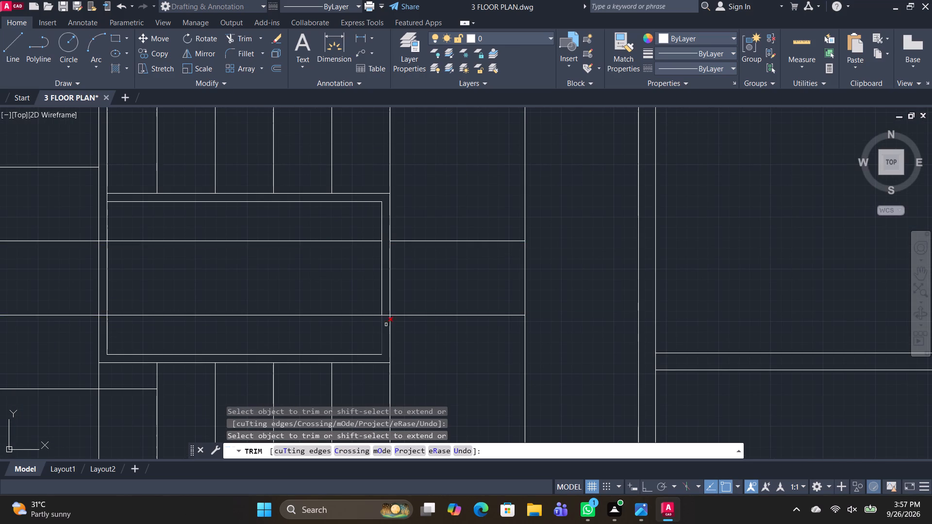
pyautogui.click(387, 315)
pyautogui.moveTo(359, 228); pyautogui.dragTo(341, 350)
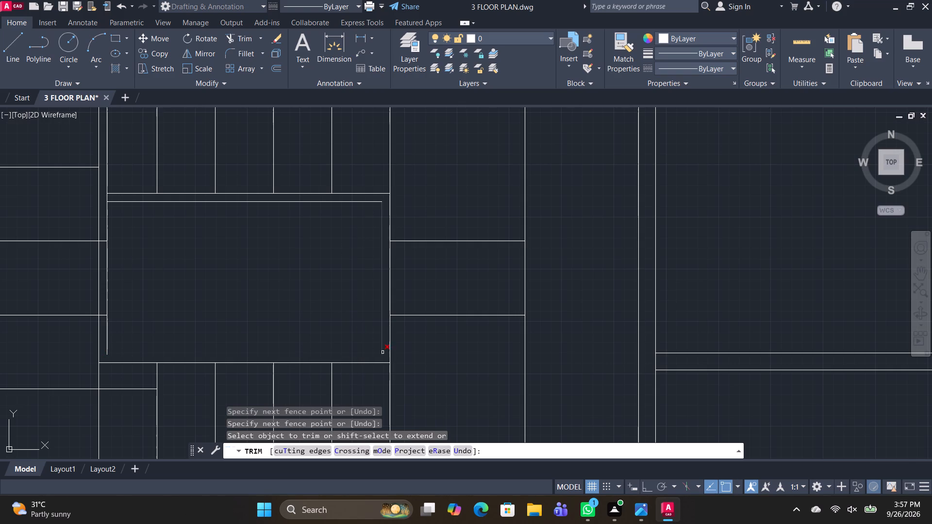
pyautogui.hotkey('ctrl', 'z')
pyautogui.moveTo(297, 326); pyautogui.dragTo(304, 233)
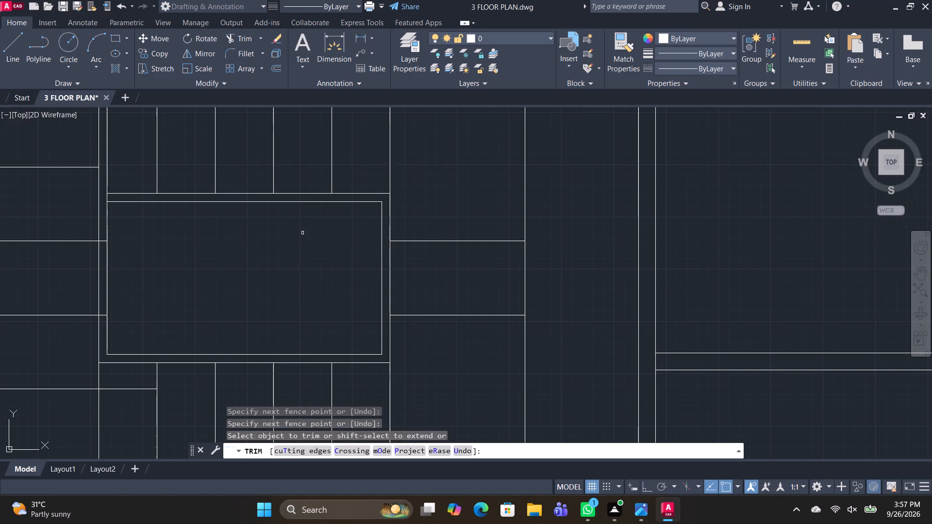
pyautogui.moveTo(230, 251); pyautogui.dragTo(435, 275, button='middle')
pyautogui.scroll(2, 309, 268)
pyautogui.moveTo(301, 248); pyautogui.dragTo(309, 316)
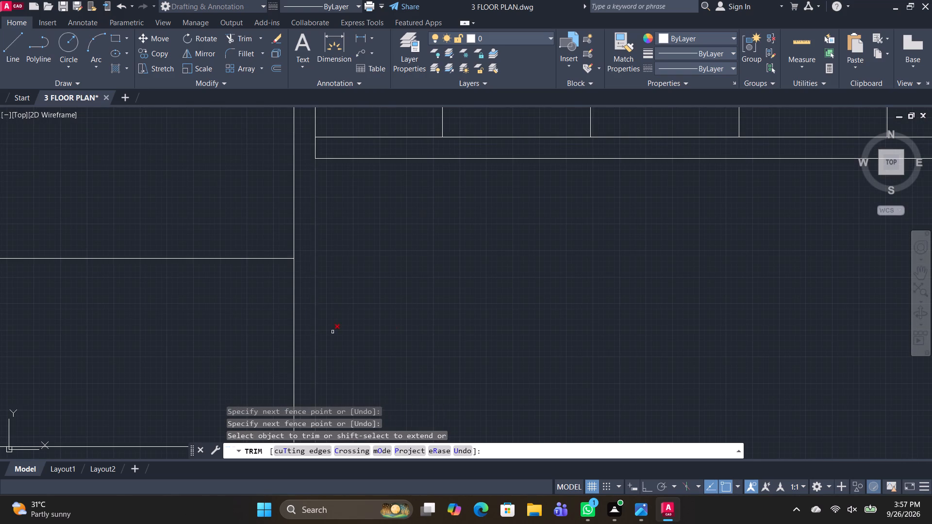
pyautogui.moveTo(399, 328); pyautogui.dragTo(417, 228, button='middle')
pyautogui.click(327, 348)
pyautogui.scroll(-4, 462, 321)
pyautogui.moveTo(528, 336); pyautogui.dragTo(491, 329, button='middle')
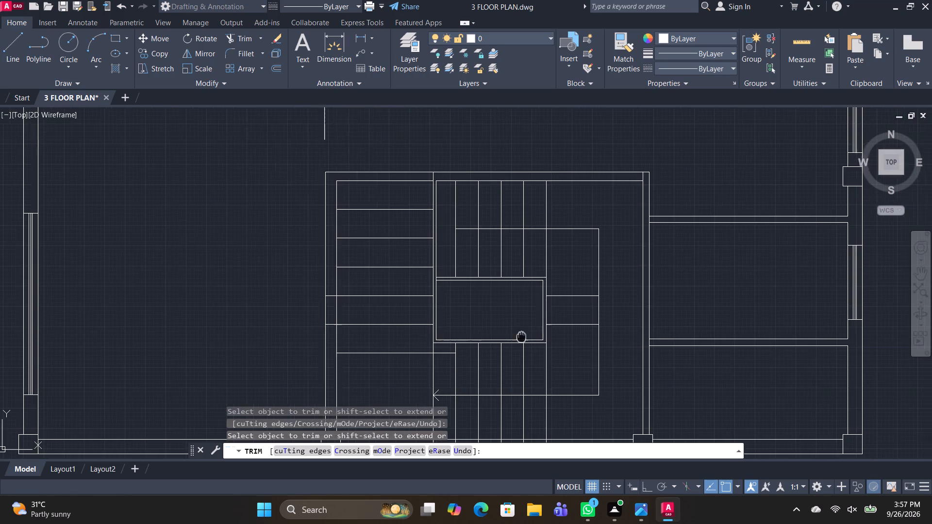
pyautogui.moveTo(491, 329); pyautogui.dragTo(425, 301, button='middle')
pyautogui.press('Escape')
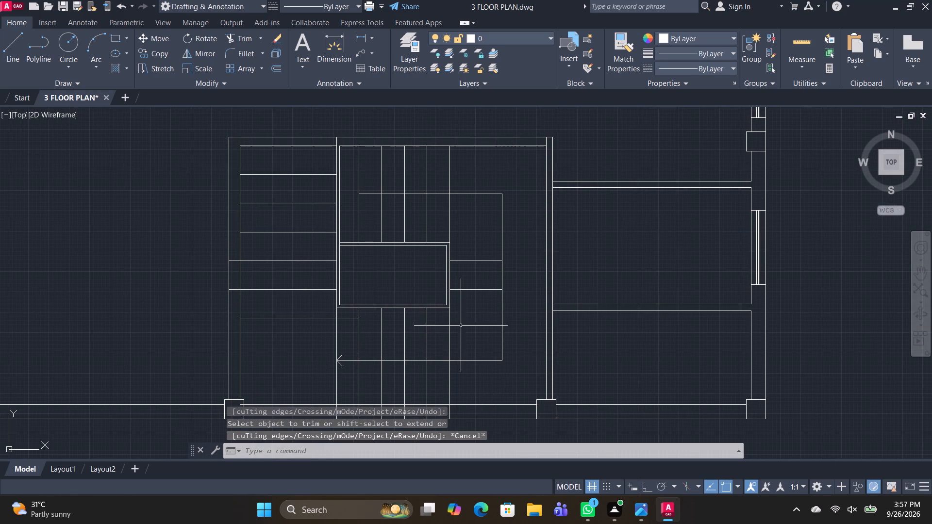
# Extend the two short treads east of the rectangle to the inner face of the stair room's eastern wall.
pyautogui.write('TR')
pyautogui.press('space')
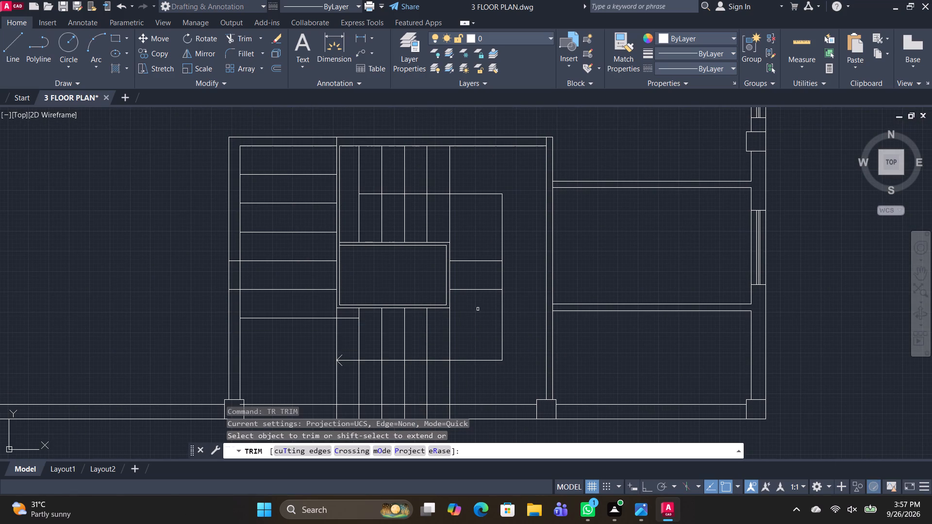
pyautogui.keyDown('shift'); pyautogui.moveTo(485, 292); pyautogui.dragTo(487, 219); pyautogui.keyUp('shift')
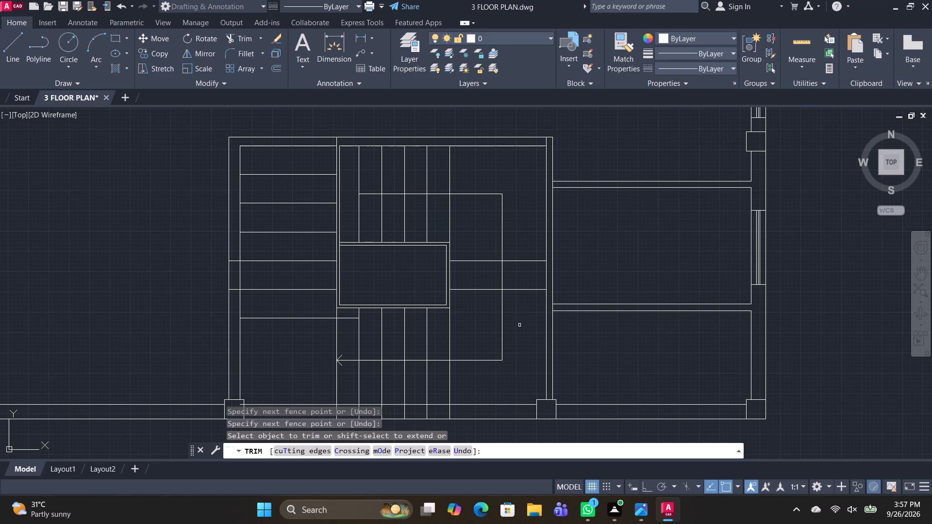
pyautogui.press('space')
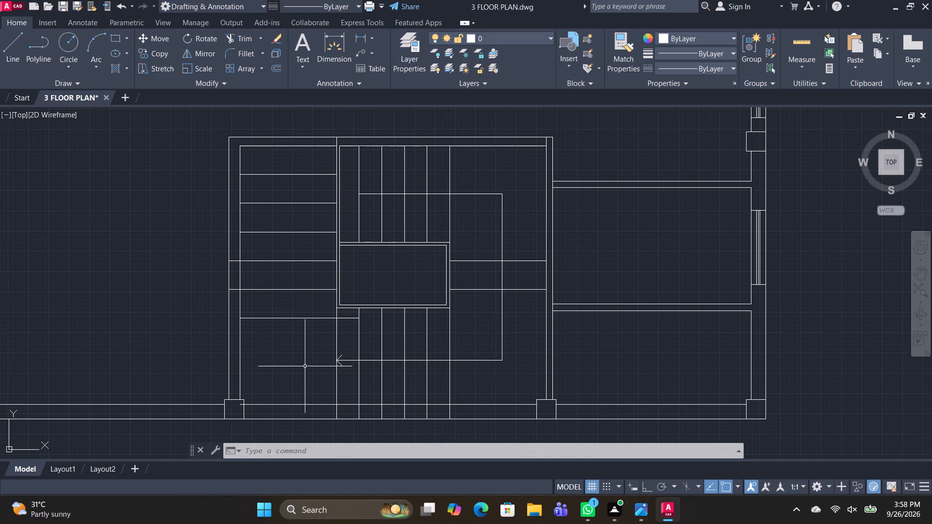
# With Ortho on, draw a stepped outline in the second plan's northwestern room: east along the base, north about 3'-5", west, and north again.
pyautogui.moveTo(352, 356); pyautogui.dragTo(460, 229, button='middle')
pyautogui.scroll(-1, 390, 358)
pyautogui.moveTo(343, 266); pyautogui.dragTo(347, 268, button='middle')
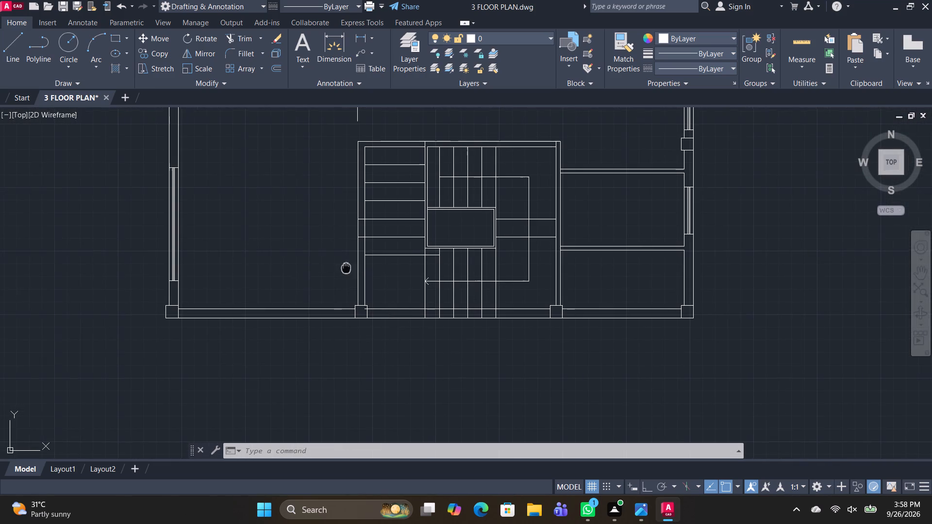
pyautogui.moveTo(347, 268); pyautogui.dragTo(383, 336, button='middle')
pyautogui.scroll(-2, 332, 306)
pyautogui.moveTo(329, 306); pyautogui.dragTo(389, 319, button='middle')
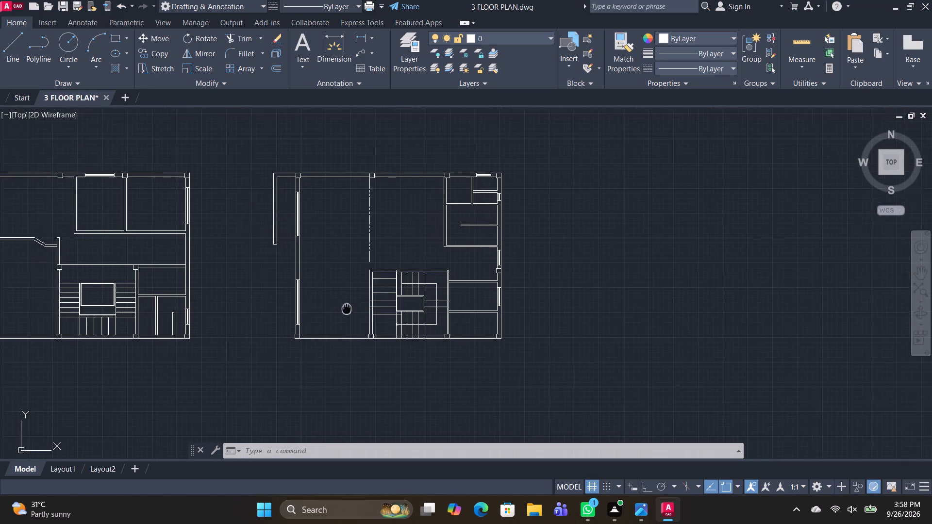
pyautogui.moveTo(389, 319); pyautogui.dragTo(455, 322, button='middle')
pyautogui.moveTo(230, 306); pyautogui.dragTo(382, 349, button='middle')
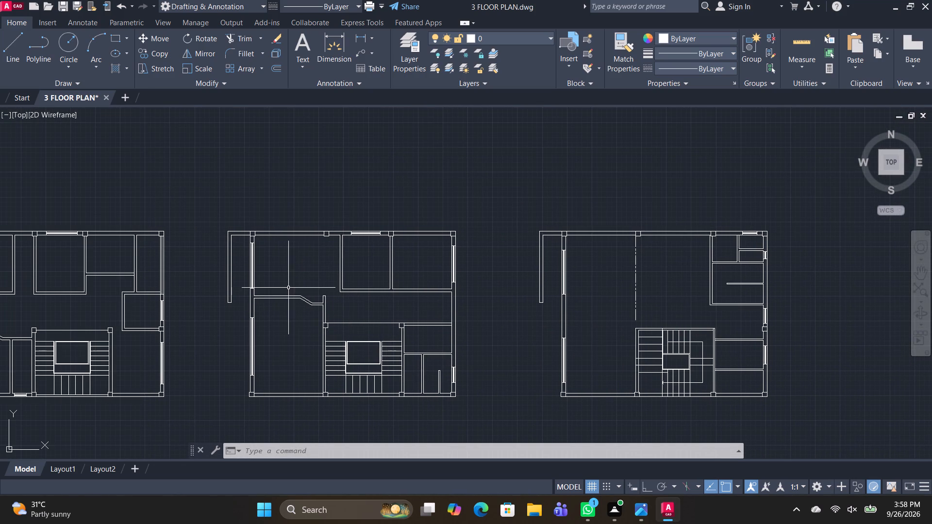
pyautogui.scroll(1, 285, 286)
pyautogui.write('L')
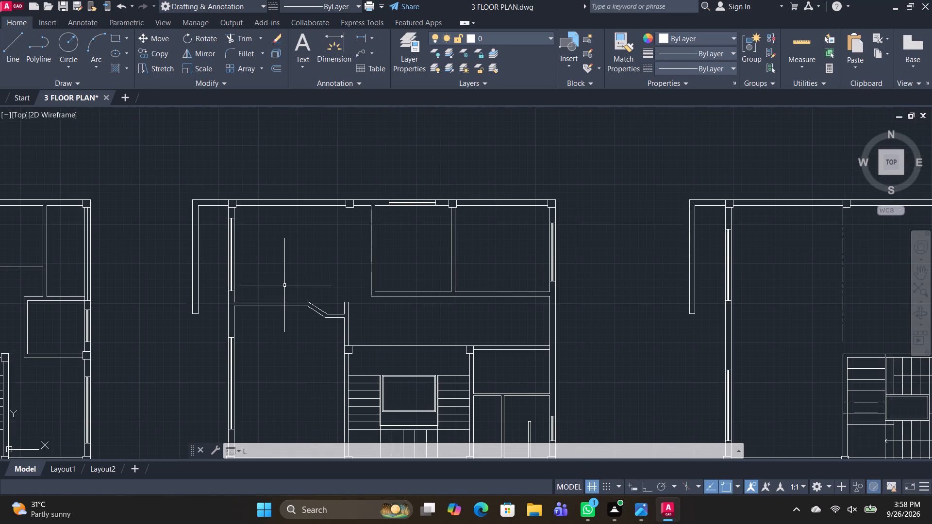
pyautogui.press('space')
pyautogui.scroll(3, 252, 290)
pyautogui.scroll(-3, 262, 268)
pyautogui.moveTo(283, 289); pyautogui.dragTo(289, 301, button='middle')
pyautogui.scroll(1, 275, 263)
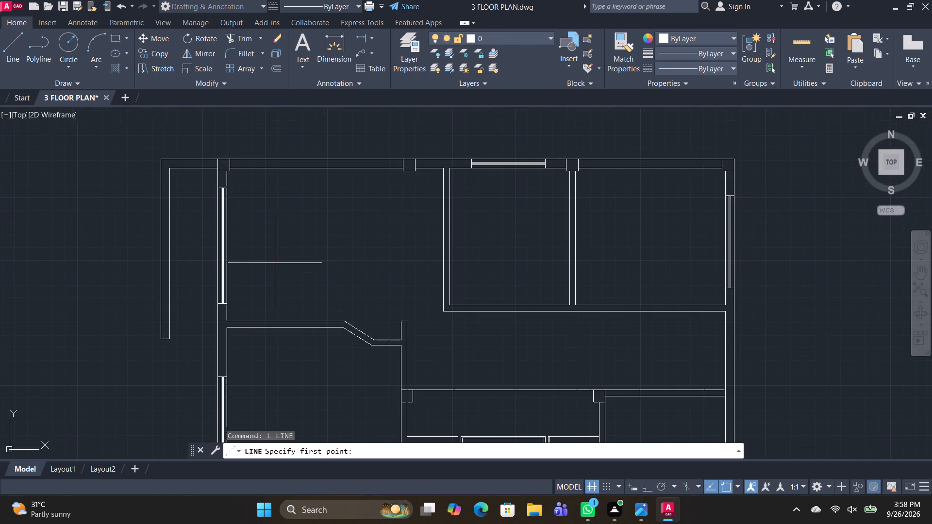
pyautogui.click(271, 262)
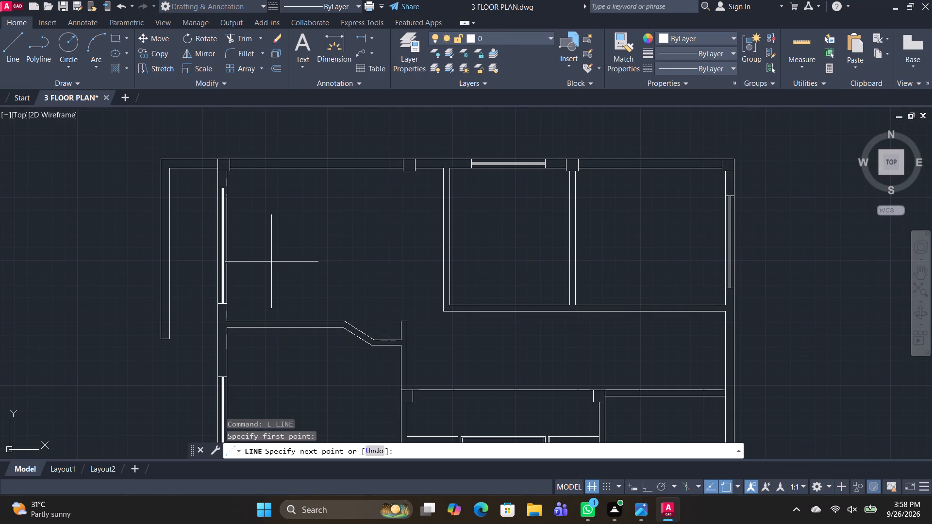
pyautogui.click(643, 483)
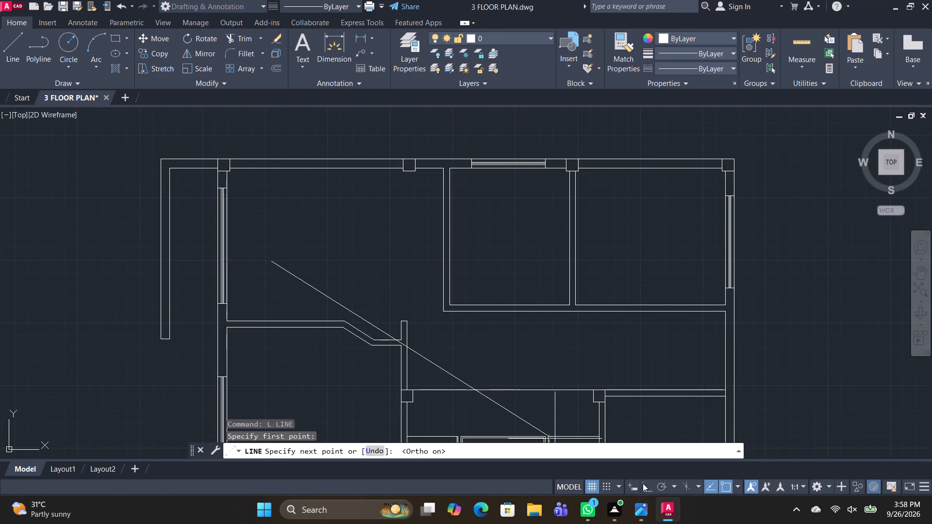
pyautogui.moveTo(401, 258); pyautogui.dragTo(401, 249)
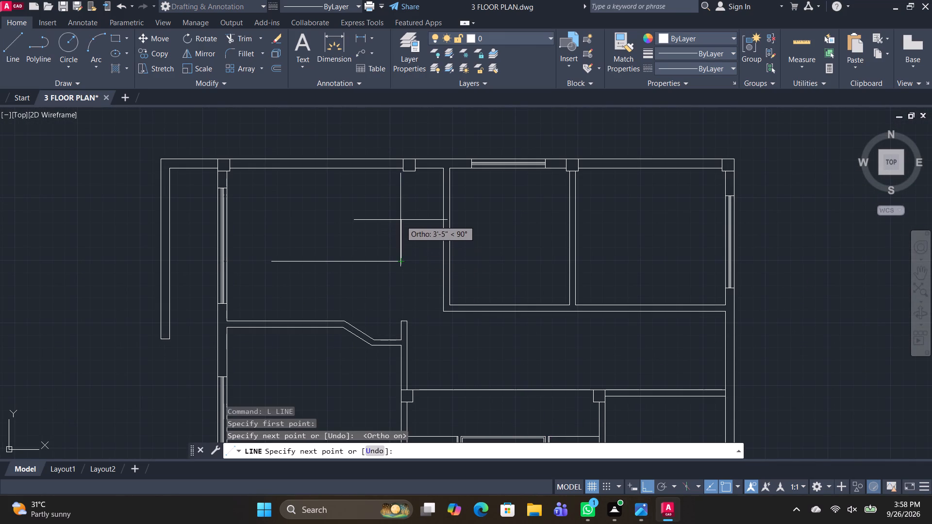
pyautogui.click(400, 220)
pyautogui.click(353, 222)
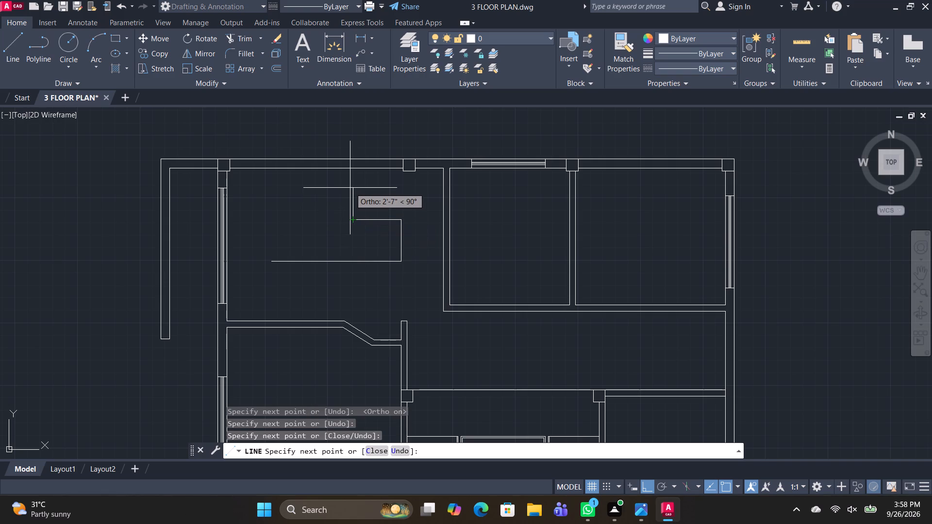
pyautogui.click(350, 183)
pyautogui.press('space')
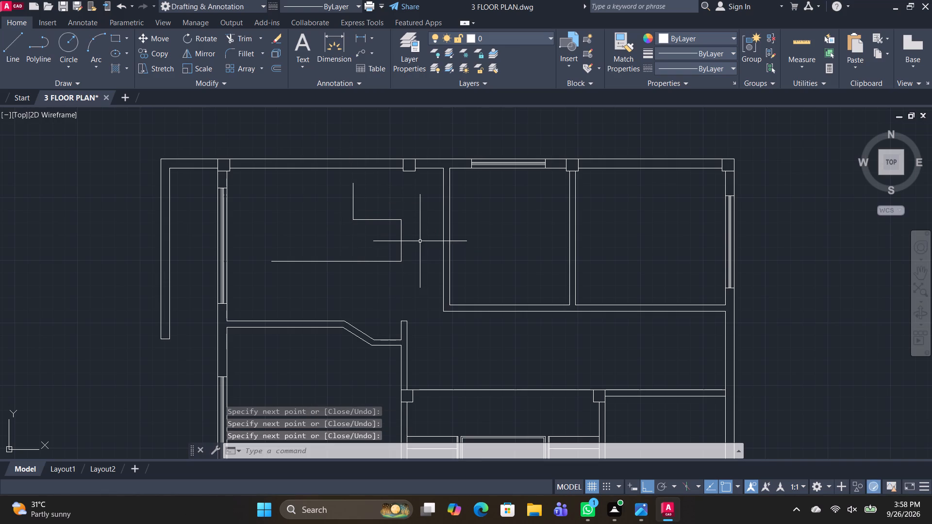
# Mirror the outline's three upper segments about a north-south axis through the base line's midpoint, keeping the originals.
pyautogui.moveTo(420, 241); pyautogui.dragTo(412, 238)
pyautogui.click(315, 193)
pyautogui.write('MI')
pyautogui.press('space')
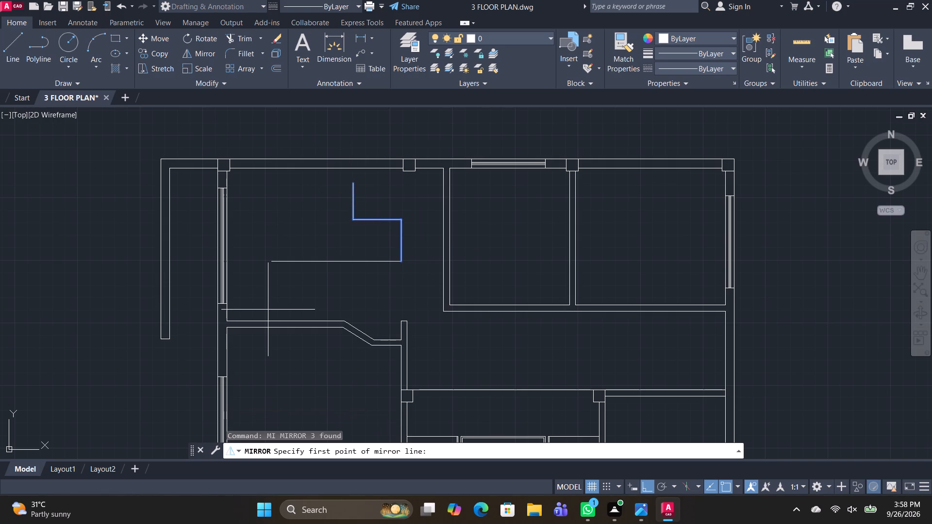
pyautogui.click(336, 263)
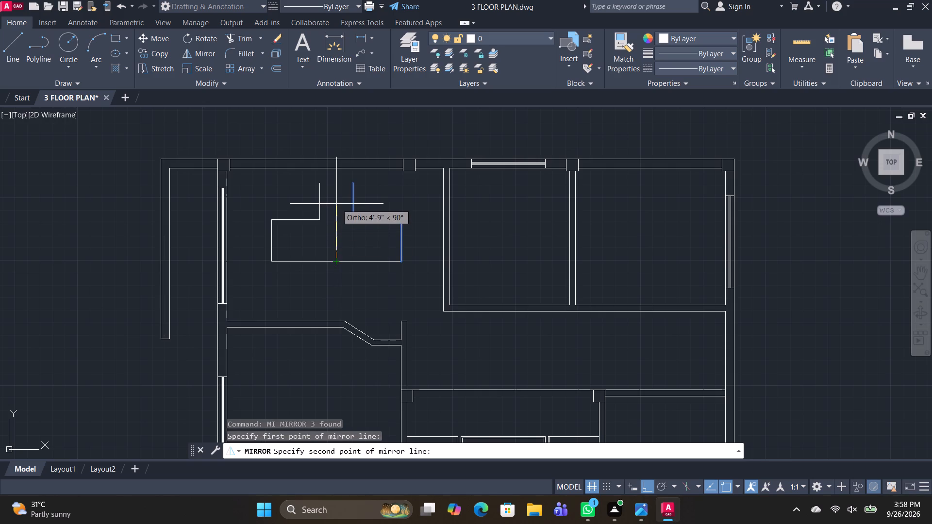
pyautogui.click(336, 204)
pyautogui.press('space')
# Draw a line joining the northern ends of the two short uprights to close the stepped outline.
pyautogui.write('L')
pyautogui.press('space')
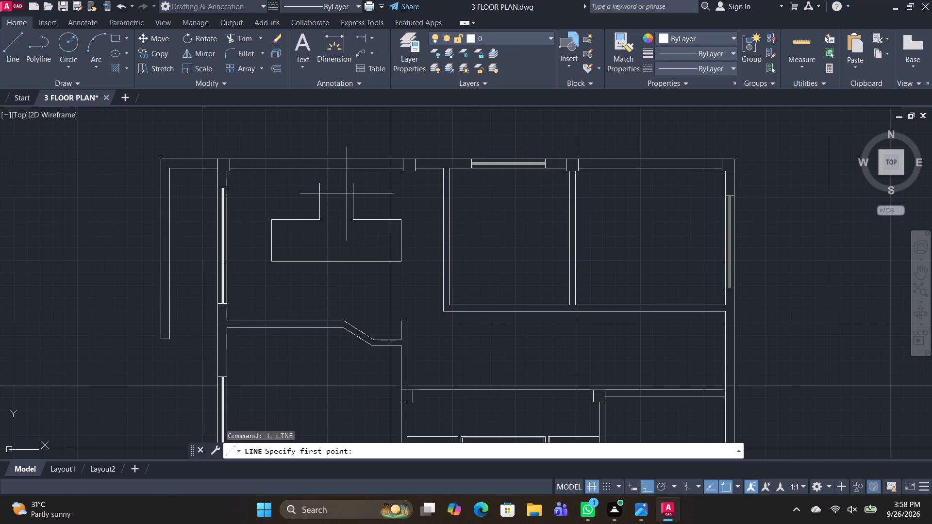
pyautogui.click(352, 184)
pyautogui.click(323, 184)
pyautogui.press('space')
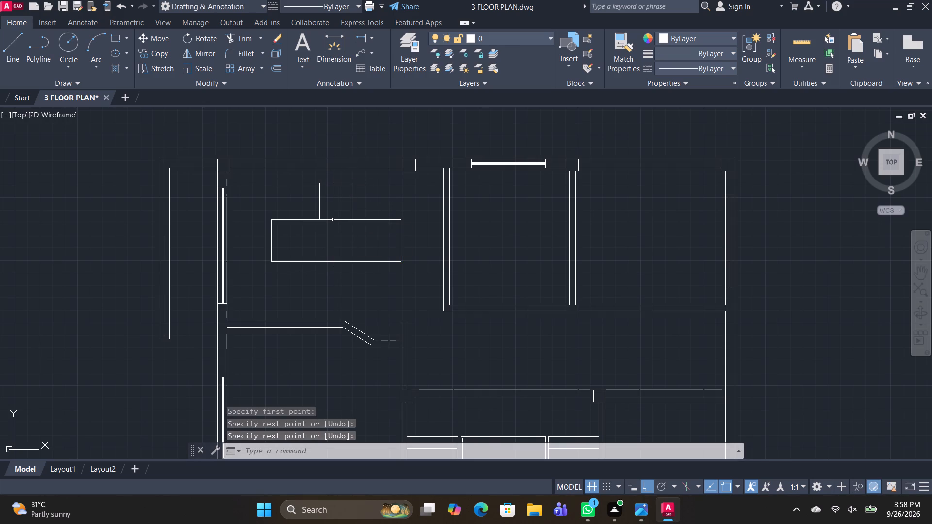
# Draw an east-west line across the base of the stepped outline, from its western edge's midpoint to its eastern edge.
pyautogui.write('L')
pyautogui.press('space')
pyautogui.moveTo(274, 239); pyautogui.dragTo(282, 239)
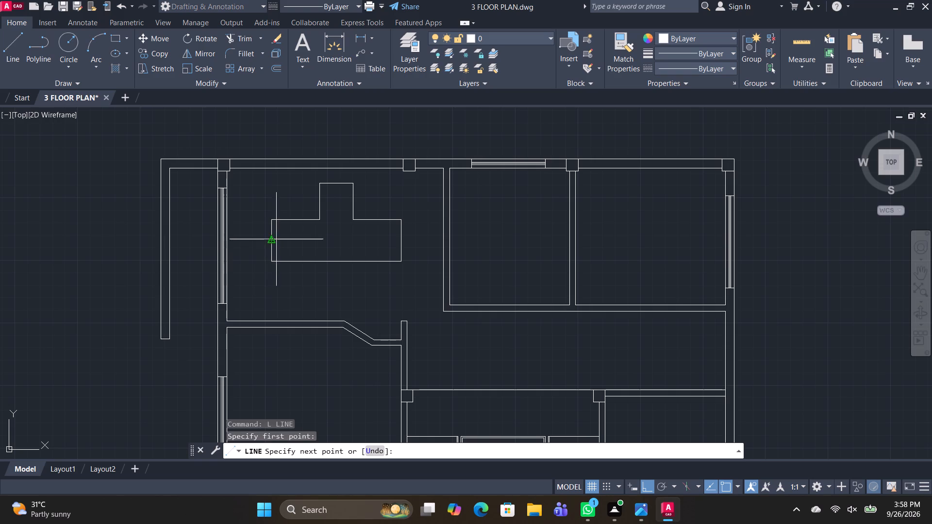
pyautogui.click(404, 244)
pyautogui.press('space')
# Draw a north-south centre line from the stepped outline's northern edge and stretch its southern end to the base line.
pyautogui.press('space')
pyautogui.moveTo(337, 183); pyautogui.dragTo(337, 195)
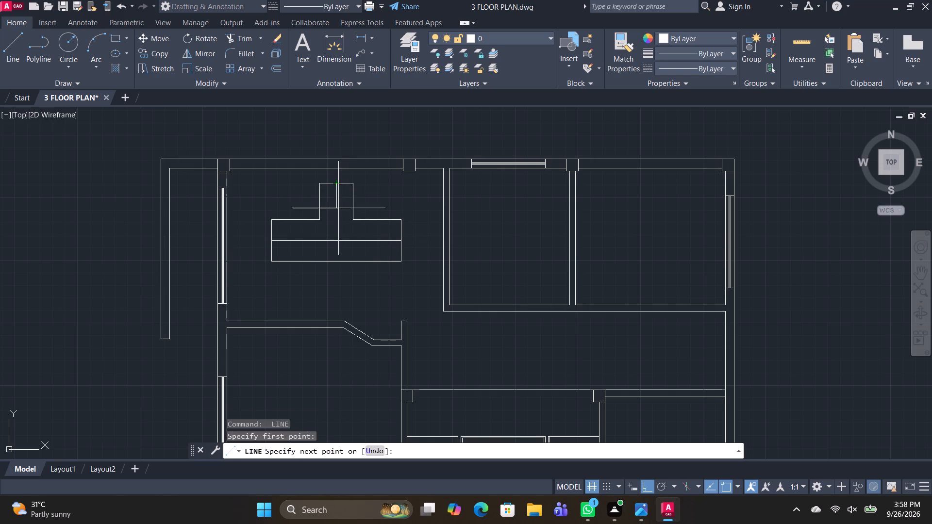
pyautogui.click(337, 255)
pyautogui.press('space')
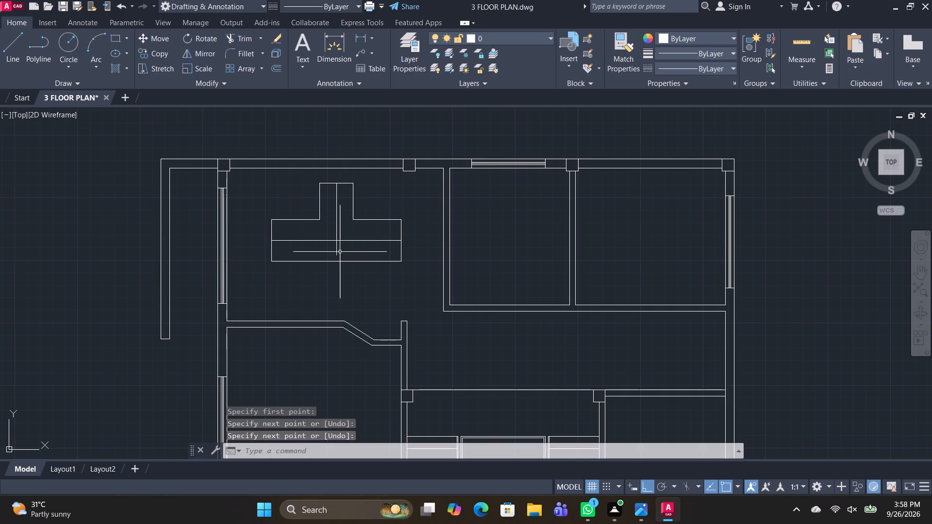
pyautogui.click(338, 251)
pyautogui.scroll(3, 333, 251)
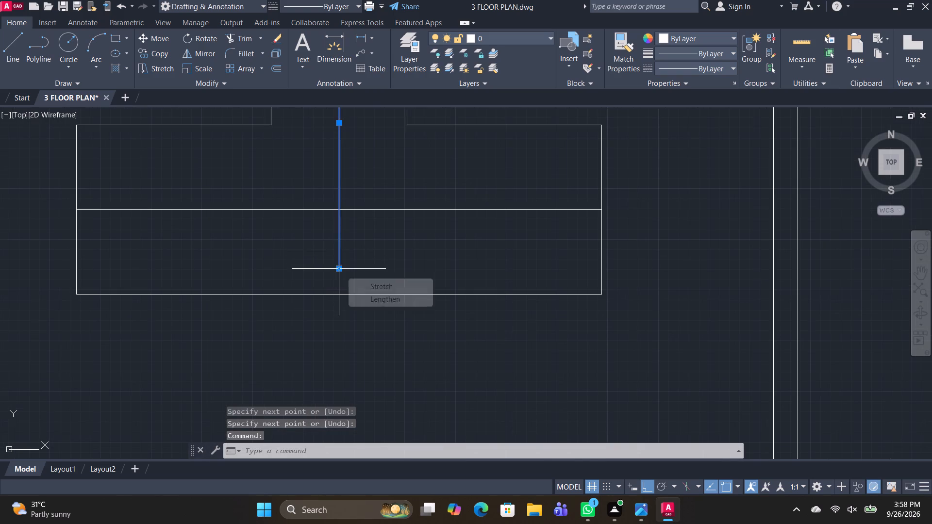
pyautogui.click(341, 268)
pyautogui.click(336, 295)
pyautogui.press('space')
pyautogui.scroll(-2, 393, 342)
pyautogui.moveTo(428, 364); pyautogui.dragTo(348, 343, button='middle')
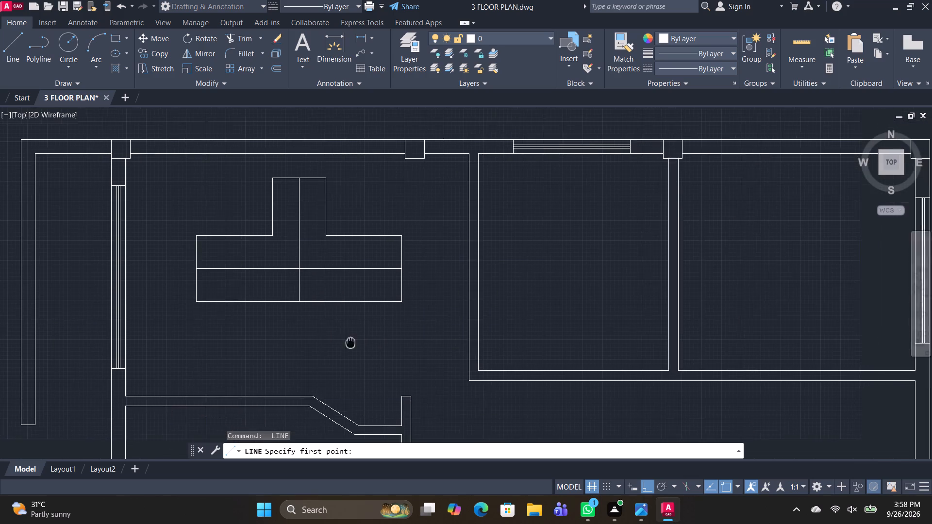
pyautogui.moveTo(348, 343); pyautogui.dragTo(346, 342, button='middle')
pyautogui.press('Escape')
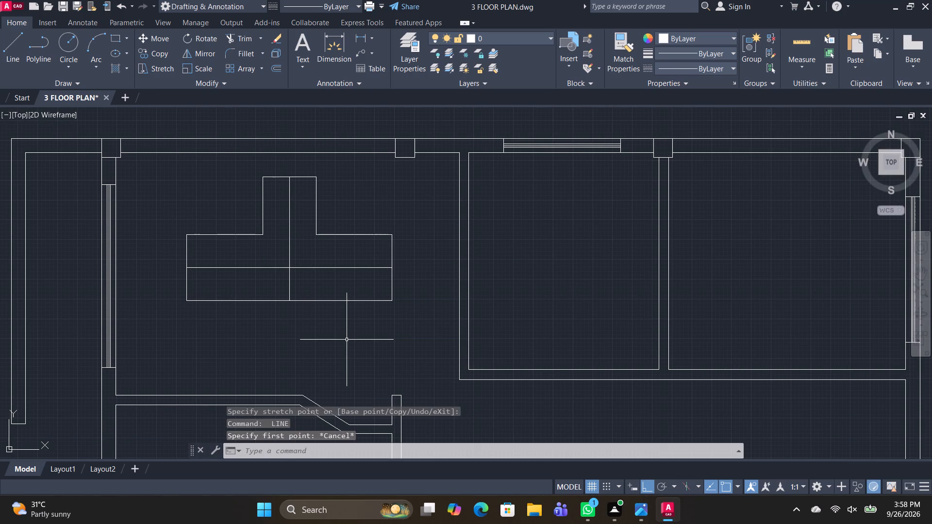
# Draw a tall, freestanding rectangle in the middle of the second plan's northern central room.
pyautogui.moveTo(533, 287); pyautogui.dragTo(528, 282, button='middle')
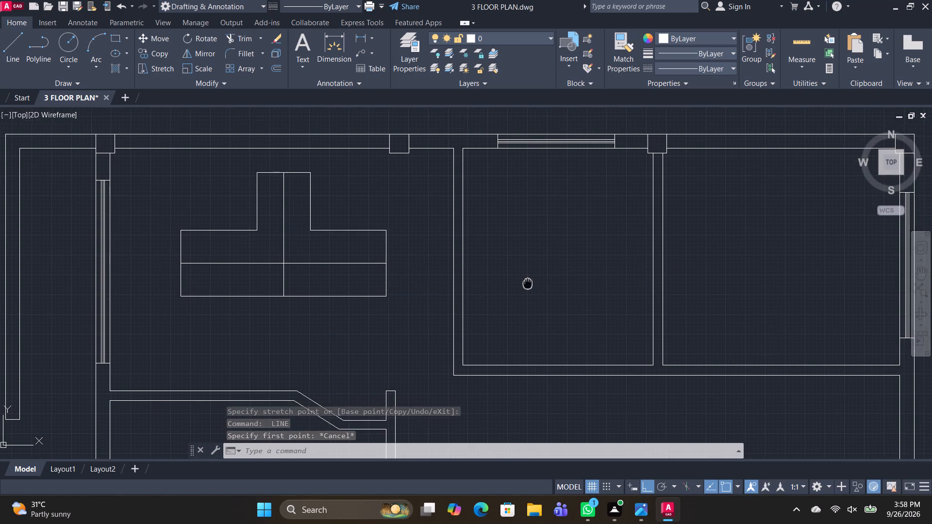
pyautogui.moveTo(528, 282); pyautogui.dragTo(483, 285, button='middle')
pyautogui.write('REC')
pyautogui.press('space')
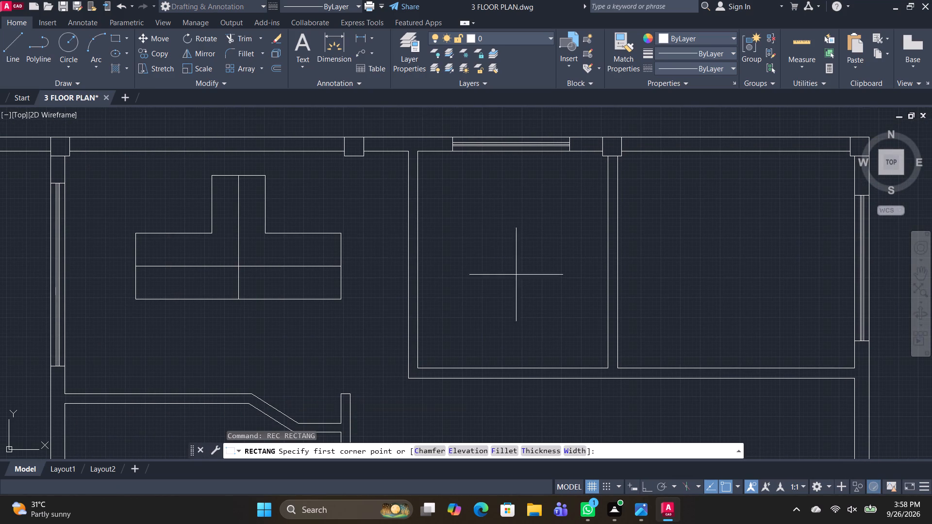
pyautogui.click(493, 210)
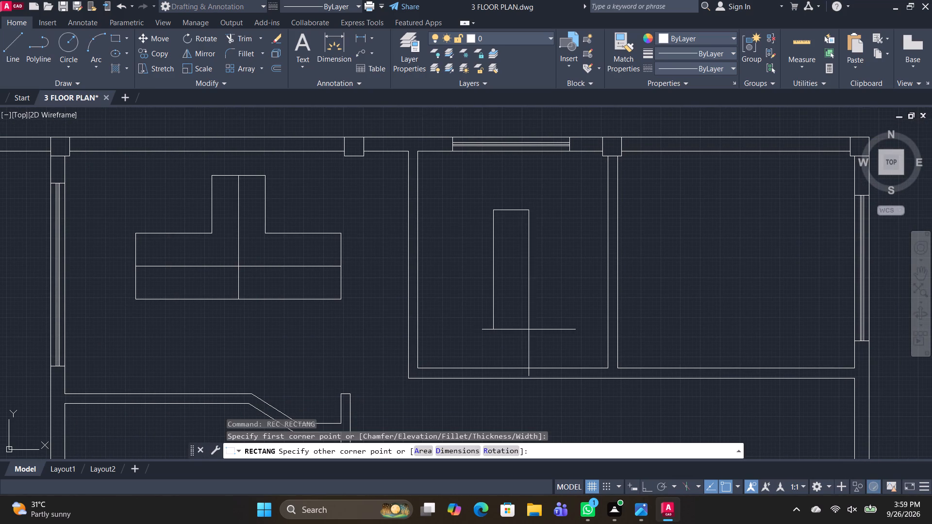
pyautogui.click(531, 315)
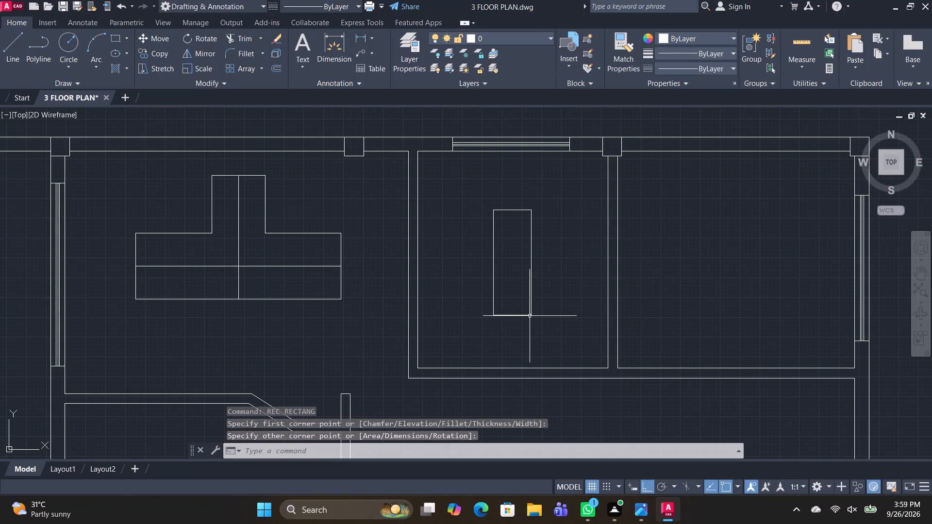
# Draw a narrow rectangle against the western wall of the second plan's northeastern room, with a thinner rectangle inside it.
pyautogui.moveTo(565, 335); pyautogui.dragTo(466, 331, button='middle')
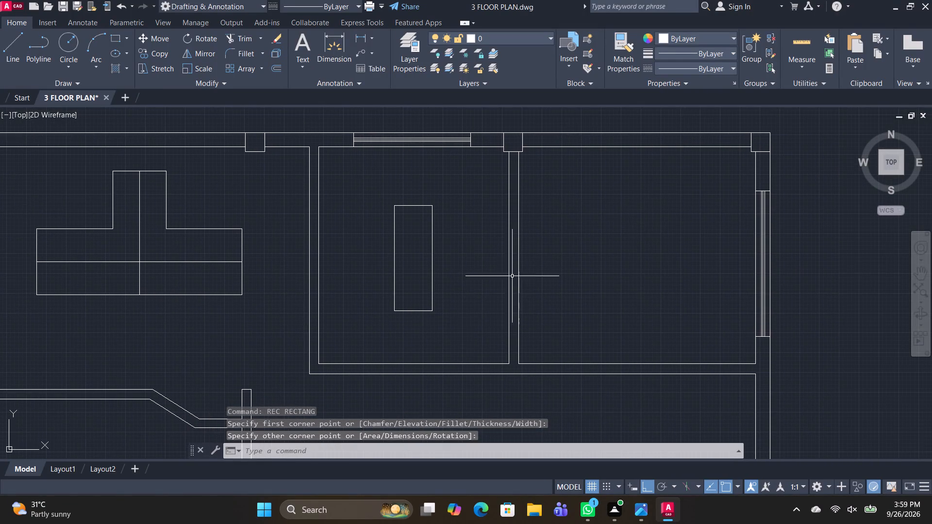
pyautogui.press('space')
pyautogui.click(516, 195)
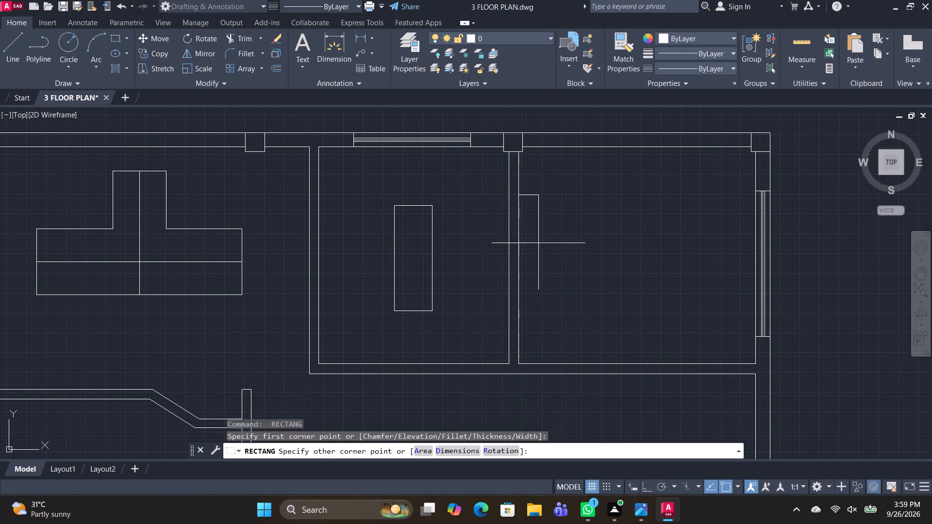
pyautogui.click(541, 305)
pyautogui.press('space')
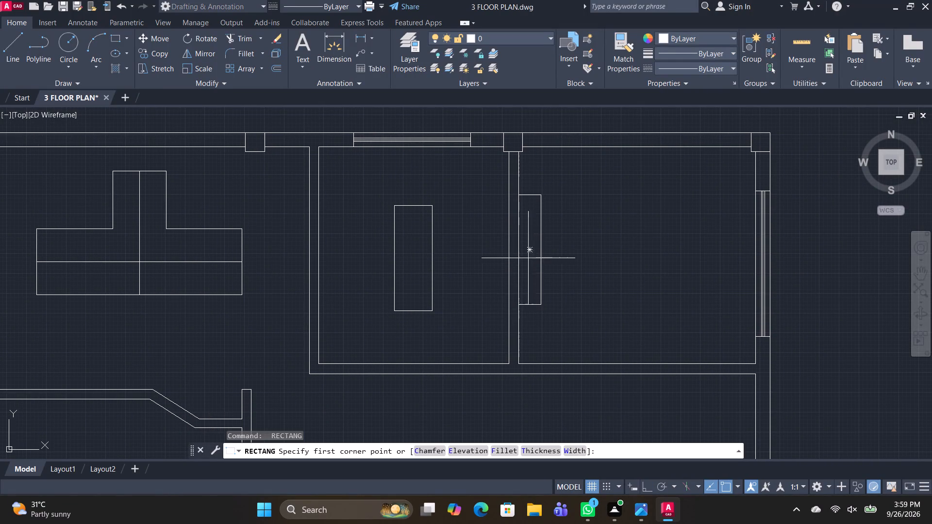
pyautogui.click(526, 215)
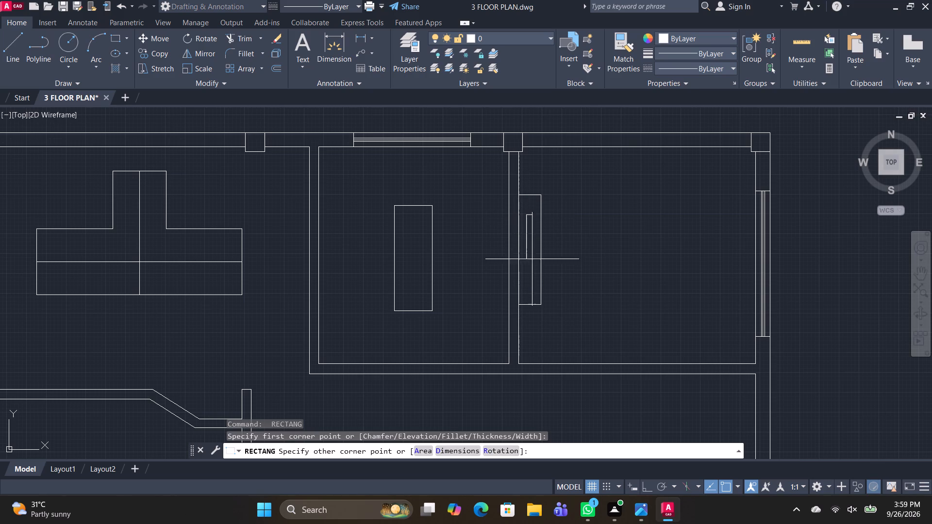
pyautogui.click(531, 286)
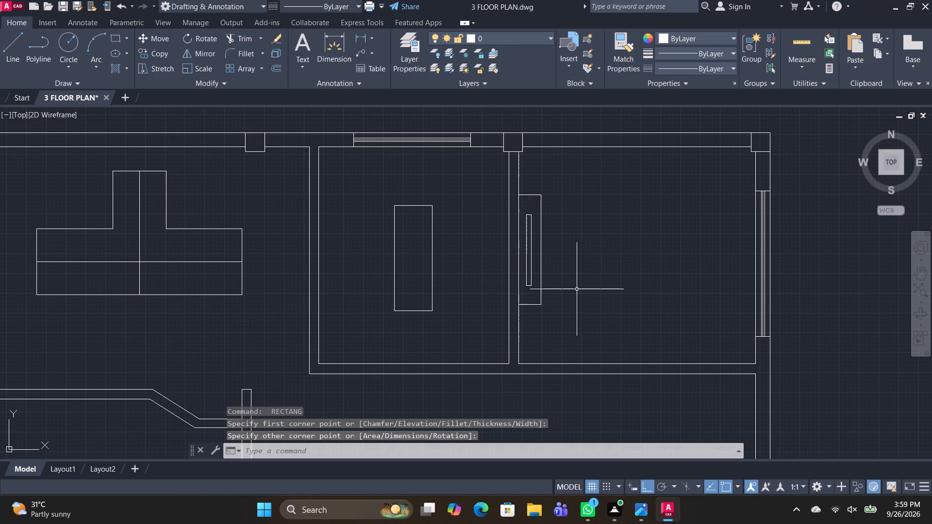
# Draw two rectangles in the second plan's southwestern room: a small, nearly square one near the southwestern corner and a tall one northeast of it.
pyautogui.scroll(-1, 578, 289)
pyautogui.moveTo(555, 378); pyautogui.dragTo(533, 262, button='middle')
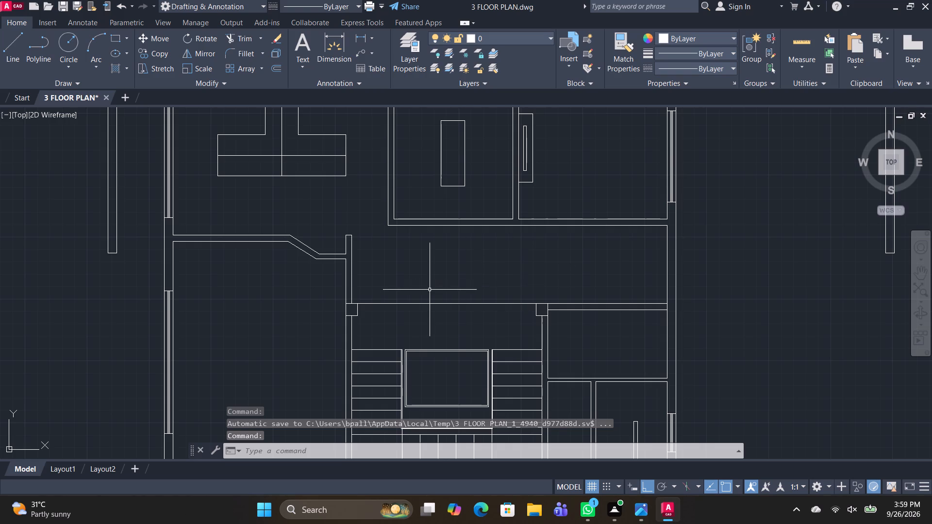
pyautogui.moveTo(428, 290); pyautogui.dragTo(474, 186, button='middle')
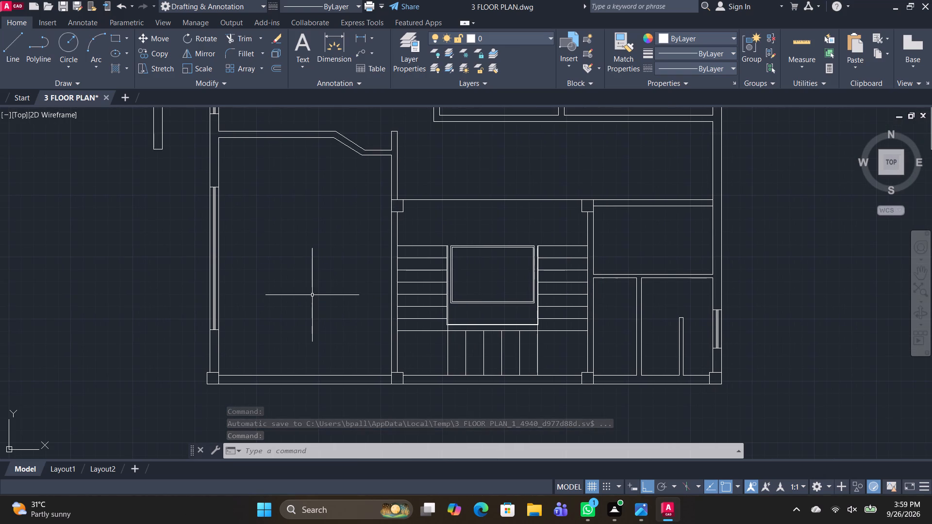
pyautogui.press('space')
pyautogui.click(238, 355)
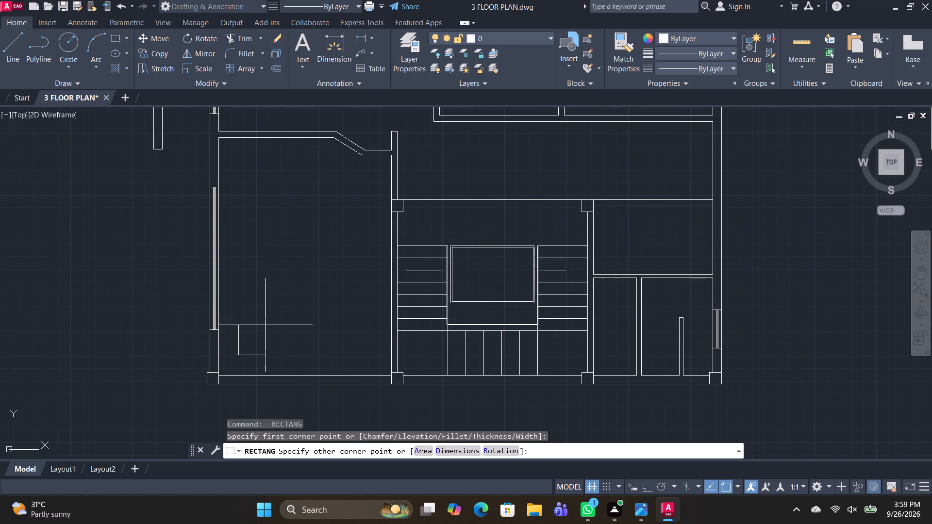
pyautogui.click(268, 322)
pyautogui.press('space')
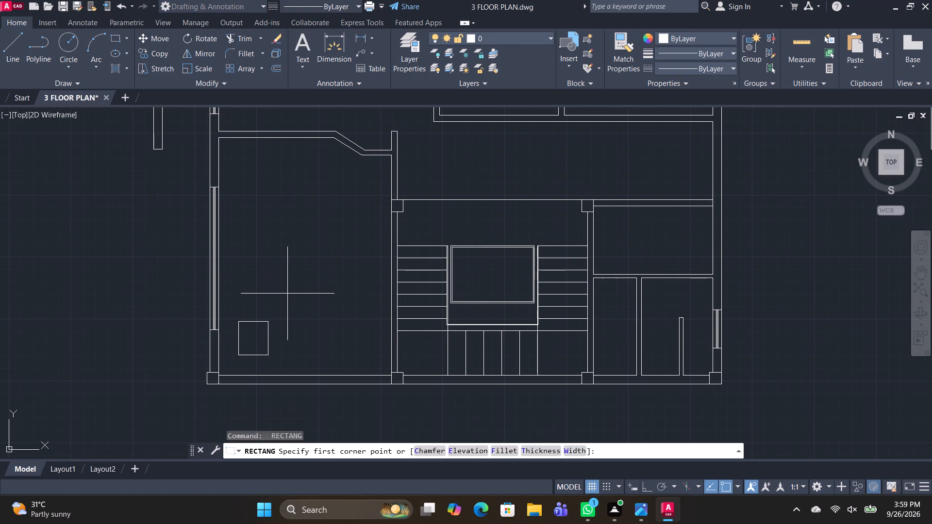
pyautogui.click(287, 294)
pyautogui.click(316, 216)
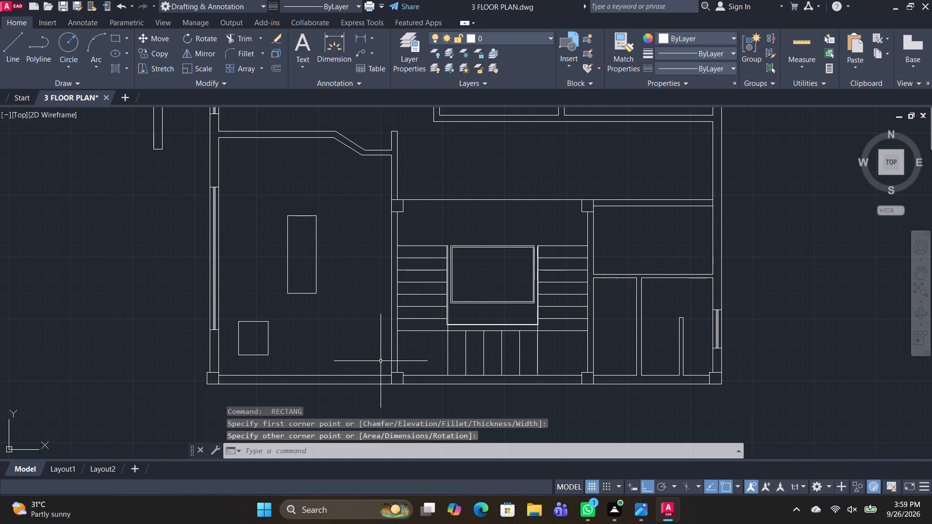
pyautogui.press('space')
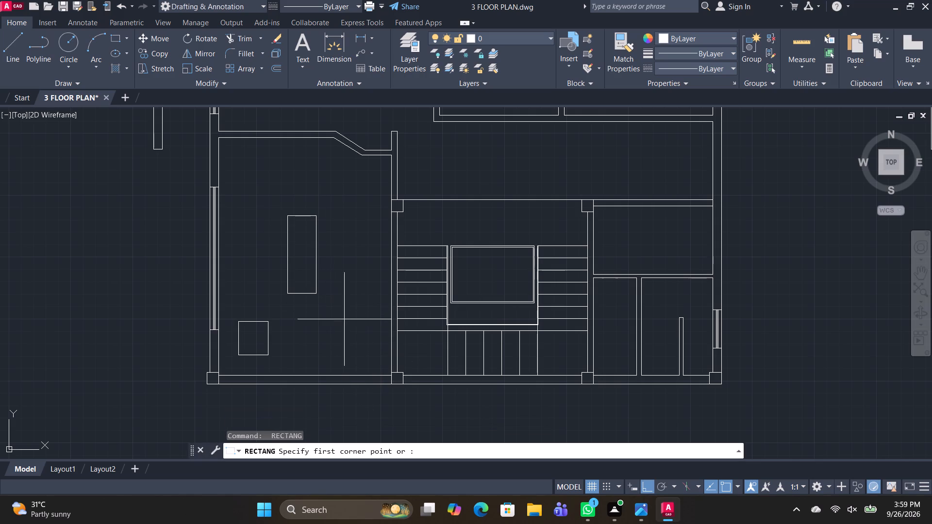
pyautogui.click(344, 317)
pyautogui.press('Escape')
# Draw a line from the northeastern corner of the second plan's southeastern stub wall to the inner face of the eastern wall.
pyautogui.scroll(-1, 426, 361)
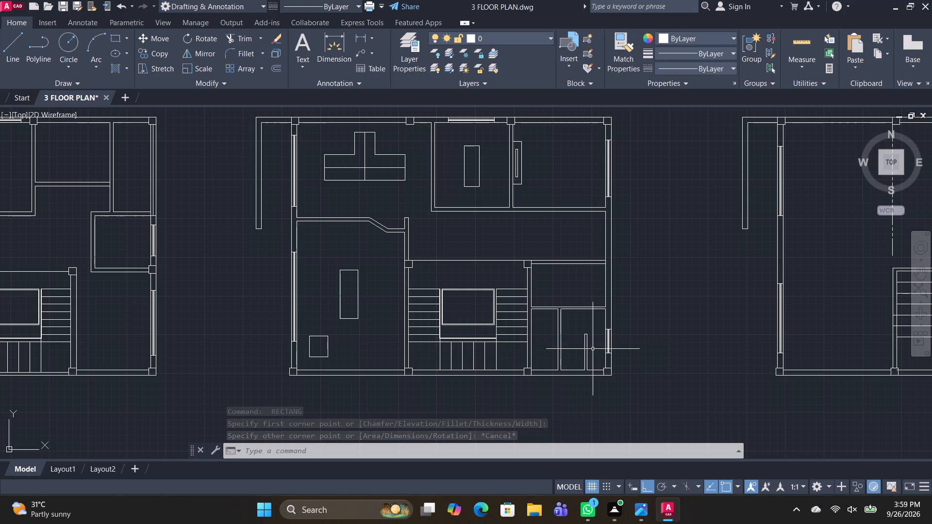
pyautogui.scroll(3, 595, 348)
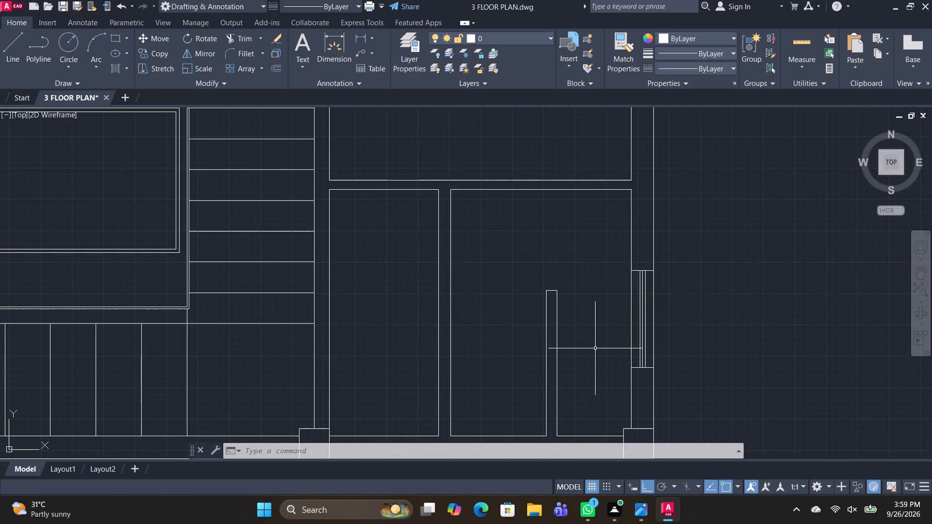
pyautogui.write('L')
pyautogui.press('space')
pyautogui.click(556, 291)
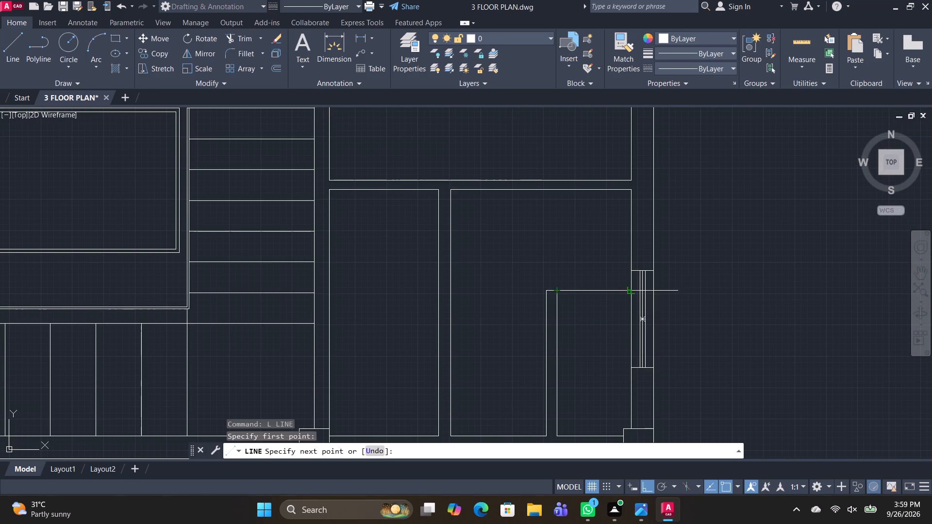
pyautogui.click(632, 290)
pyautogui.press('space')
# In the first plan's northern room west of the narrow northeastern room, draw a stepped line: about 1'-10" east, north, then east to the wall.
pyautogui.scroll(-1, 614, 393)
pyautogui.moveTo(613, 393); pyautogui.dragTo(556, 338, button='middle')
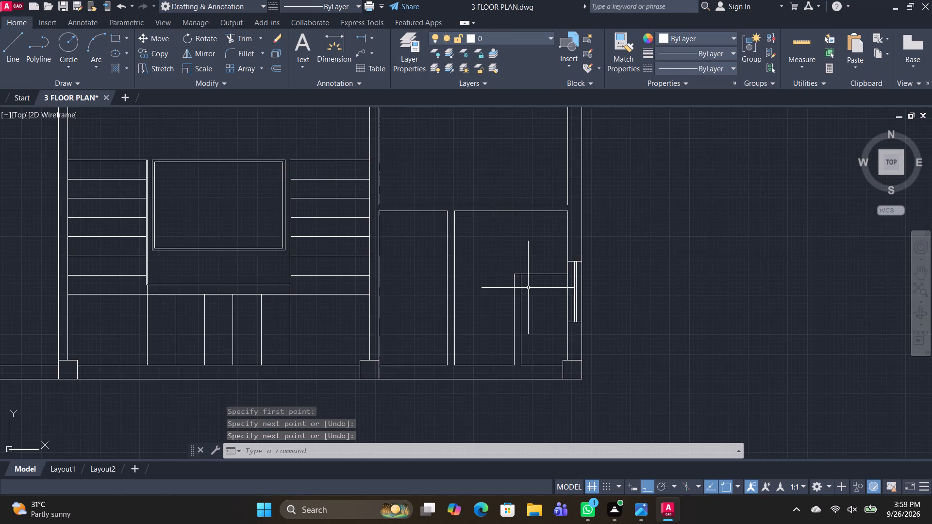
pyautogui.scroll(-3, 527, 291)
pyautogui.moveTo(471, 348); pyautogui.dragTo(493, 344, button='middle')
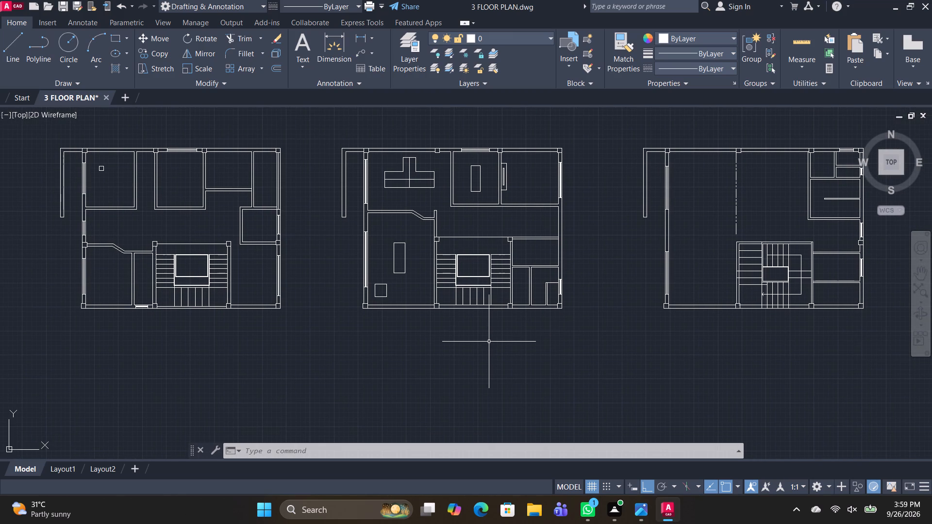
pyautogui.moveTo(532, 344); pyautogui.dragTo(602, 356, button='middle')
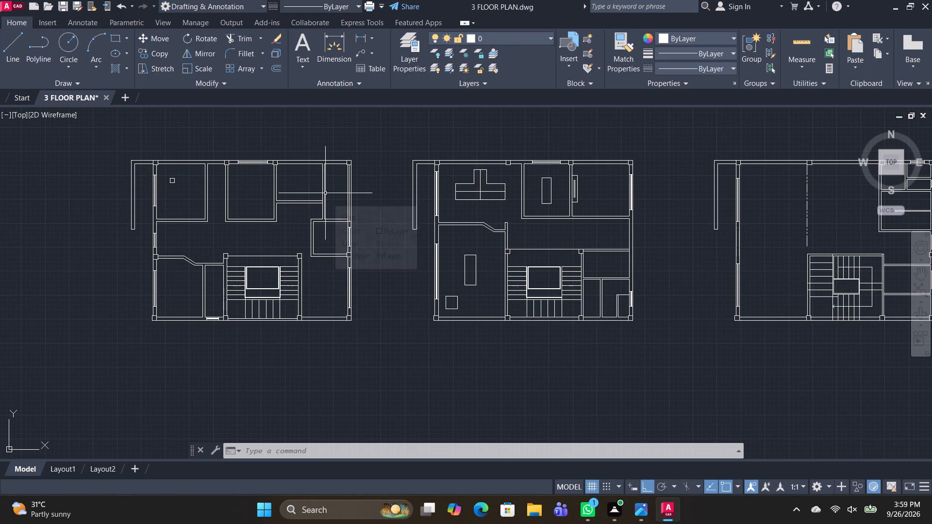
pyautogui.scroll(2, 333, 179)
pyautogui.write('L')
pyautogui.press('space')
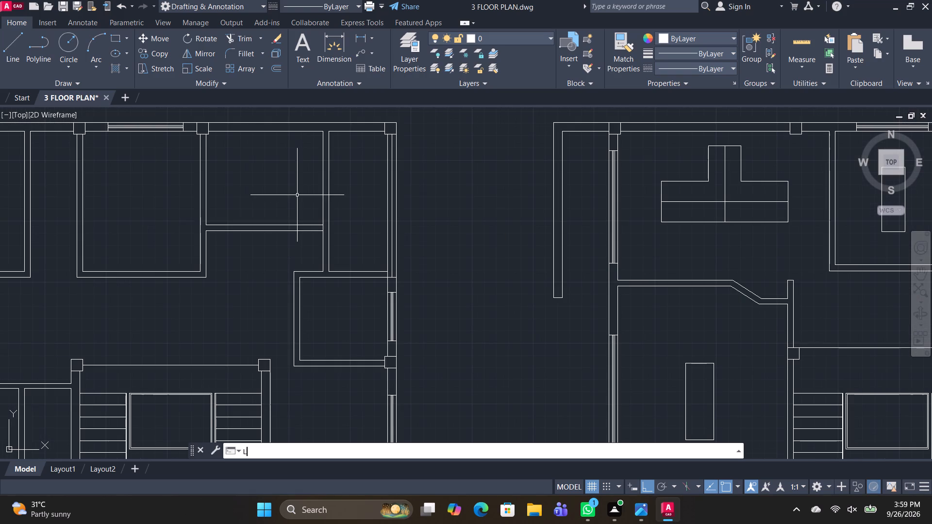
pyautogui.click(204, 180)
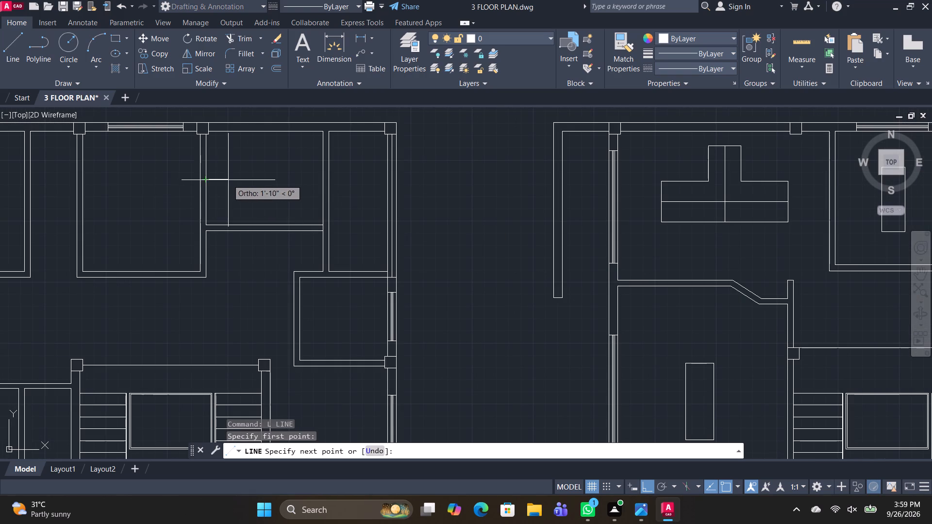
pyautogui.click(229, 180)
pyautogui.moveTo(228, 152); pyautogui.dragTo(236, 152)
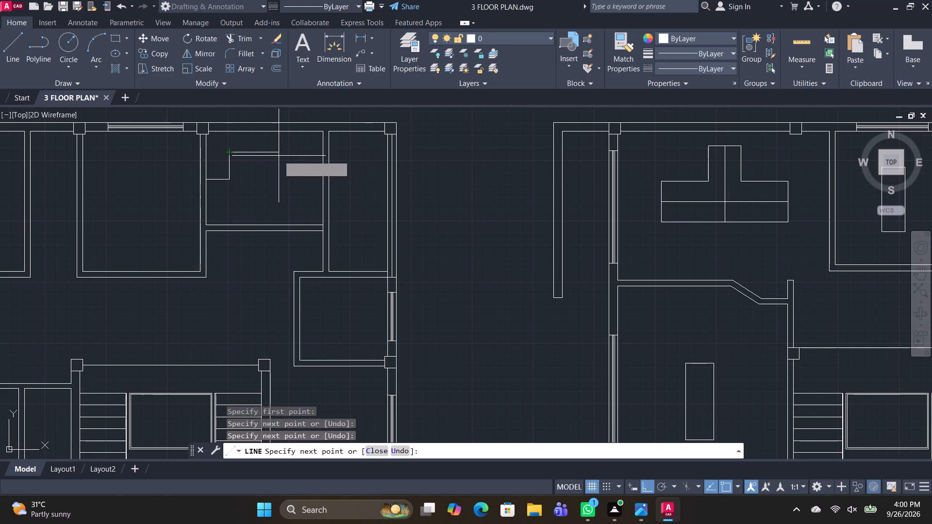
pyautogui.click(320, 150)
pyautogui.press('space')
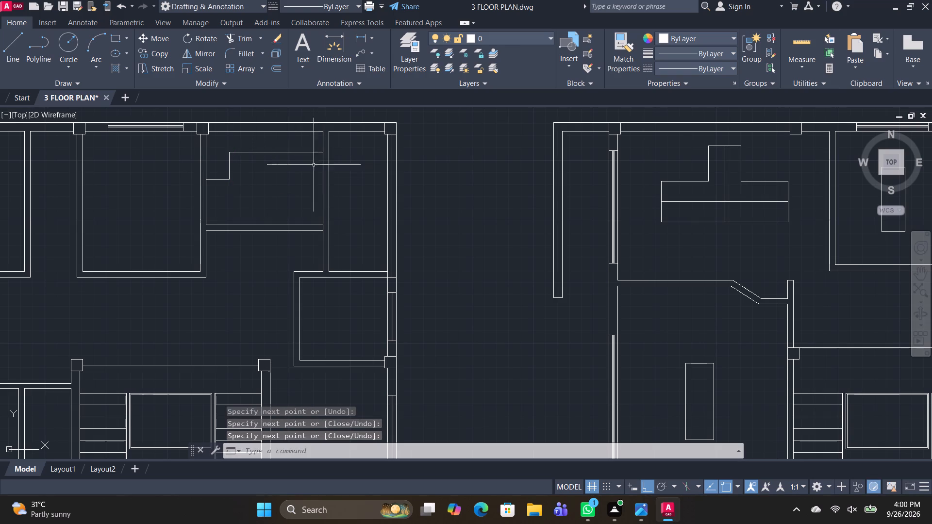
# Draw an L-shaped line in the same room's southeastern corner: about 1'-10" north from the southern wall, then east to the eastern wall.
pyautogui.press('space')
pyautogui.click(260, 222)
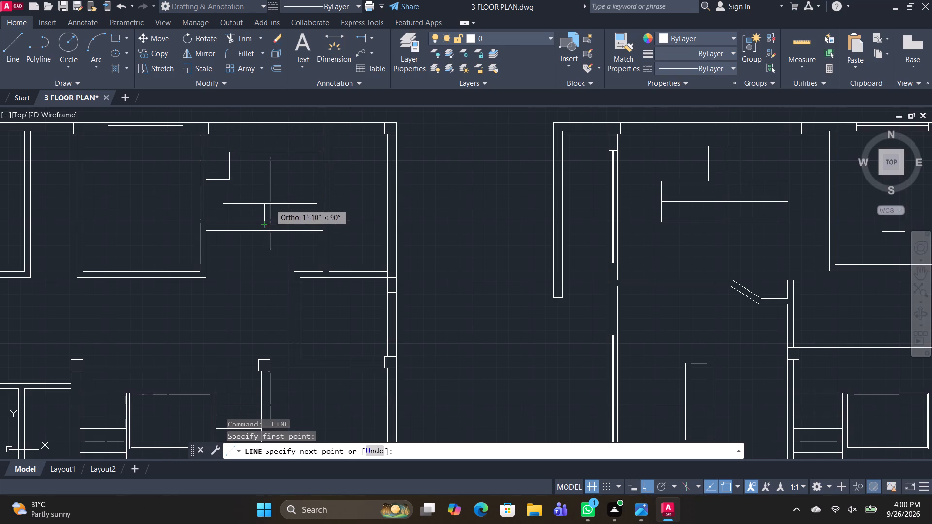
pyautogui.click(275, 204)
pyautogui.click(320, 206)
pyautogui.press('space')
# Divide the new corner outline with a north-south line from the southern wall to its northern edge.
pyautogui.press('space')
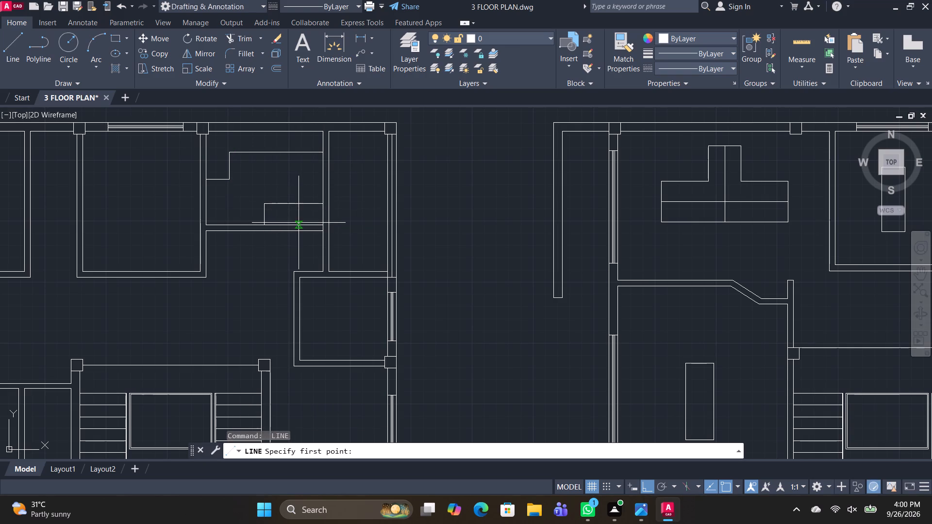
pyautogui.click(299, 223)
pyautogui.click(301, 203)
pyautogui.press('space')
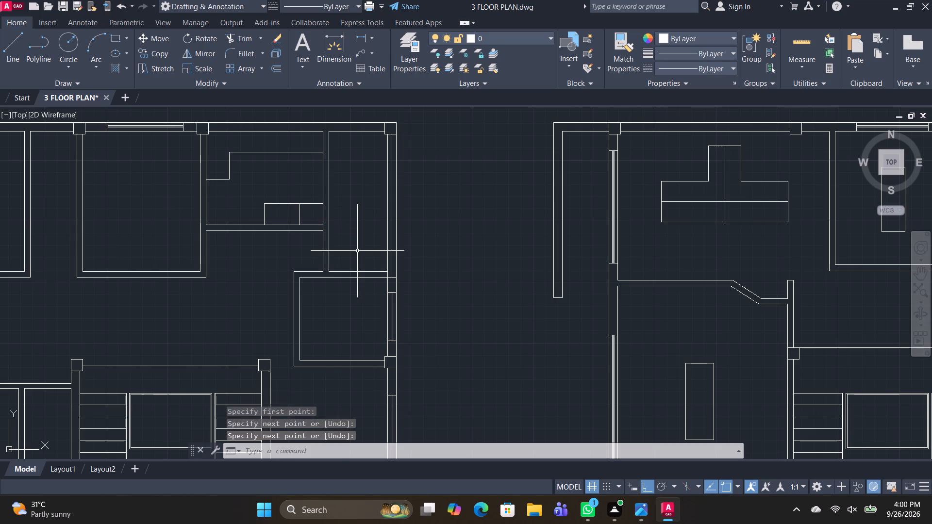
# Draw a nearly square outline, about 4'-0" by 3'-9", at the southern end of the first plan's narrow northeastern room.
pyautogui.press('space')
pyautogui.scroll(3, 345, 255)
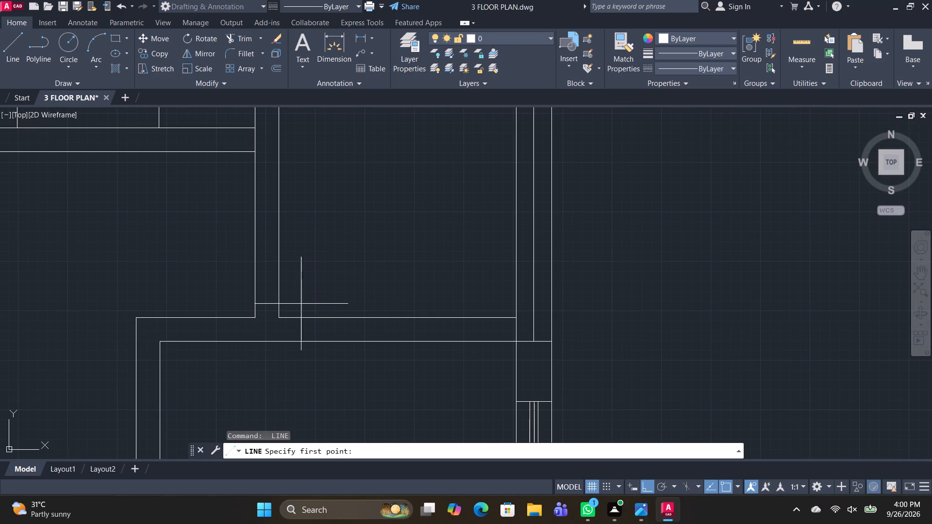
pyautogui.click(299, 303)
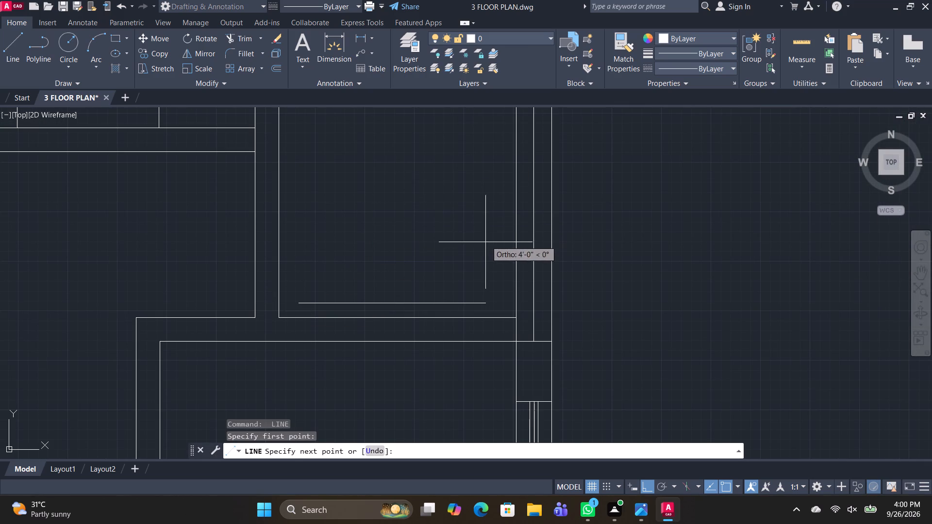
pyautogui.click(495, 259)
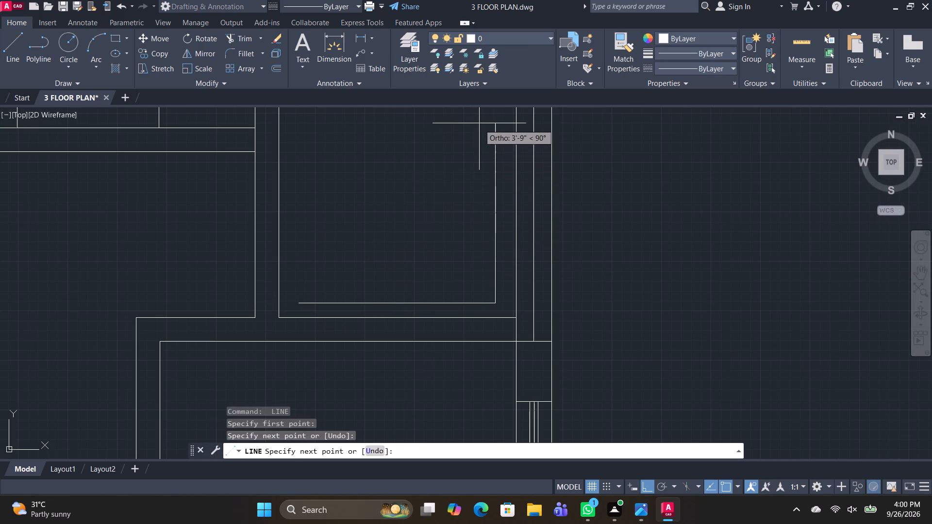
pyautogui.click(479, 123)
pyautogui.click(306, 126)
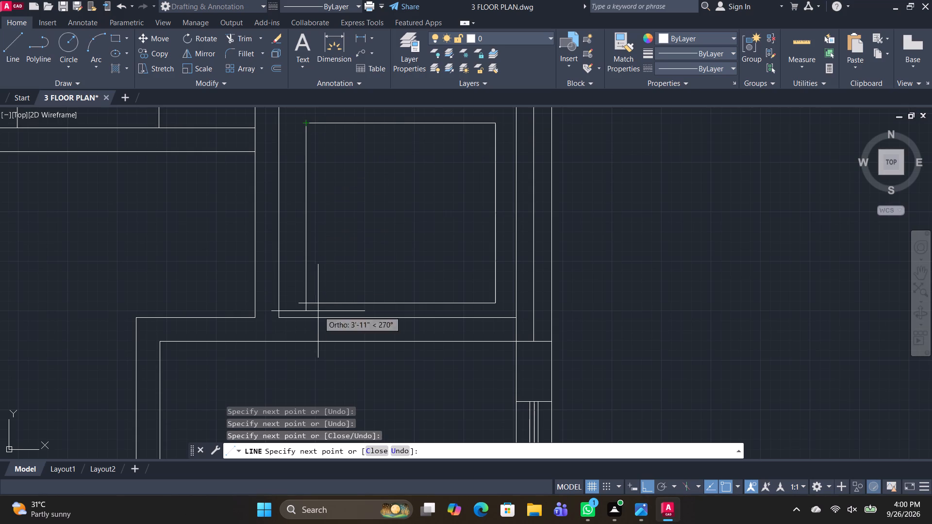
pyautogui.click(306, 303)
pyautogui.press('space')
# Trim the line overshoot at the new outline's southwestern corner.
pyautogui.write('TR')
pyautogui.press('space')
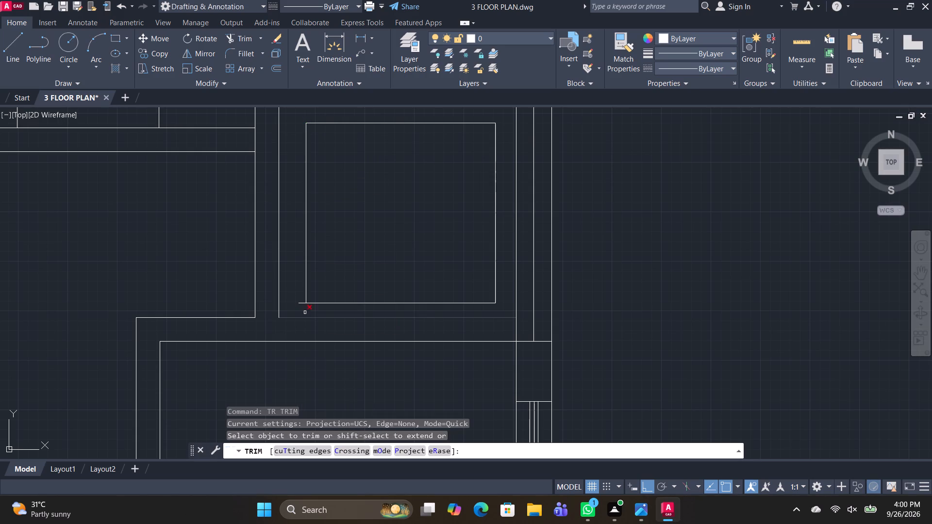
pyautogui.click(300, 304)
pyautogui.scroll(-4, 354, 265)
pyautogui.press('space')
# In the first plan, draw an east-west line across the narrow space between the two northwestern rooms, near the northern wall.
pyautogui.moveTo(333, 352); pyautogui.dragTo(333, 344, button='middle')
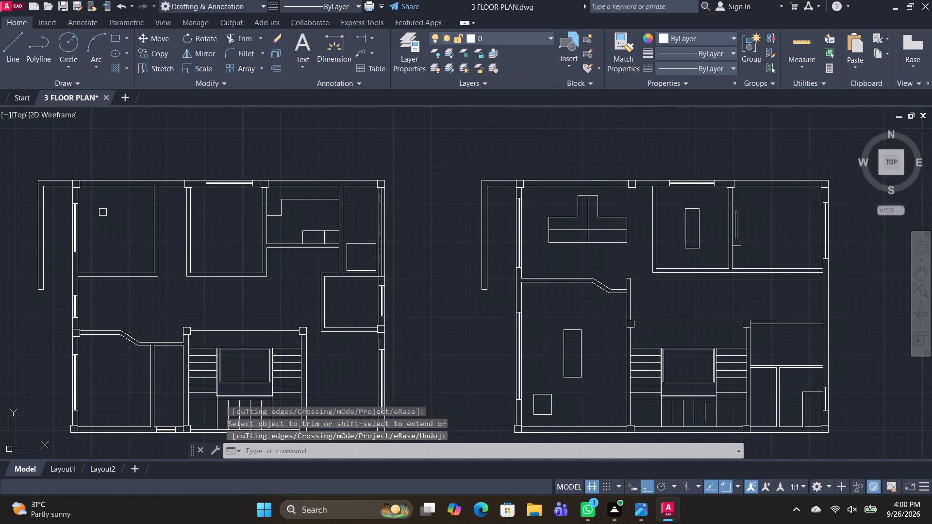
pyautogui.moveTo(333, 344); pyautogui.dragTo(375, 224, button='middle')
pyautogui.write('L')
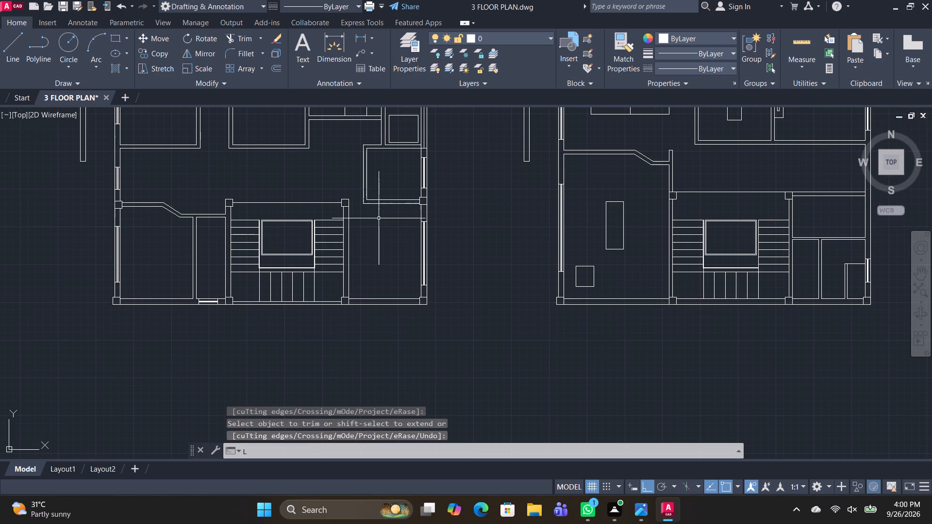
pyautogui.press('space')
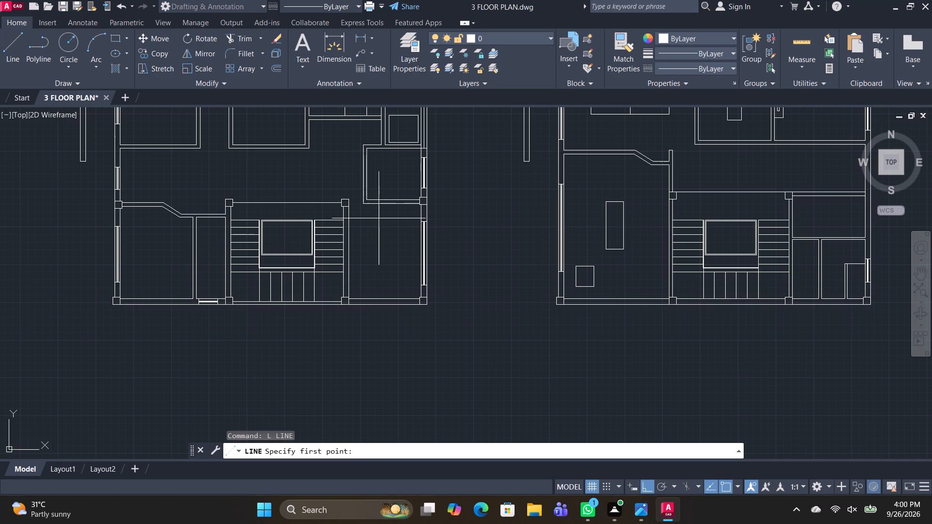
pyautogui.moveTo(299, 207); pyautogui.dragTo(361, 360, button='middle')
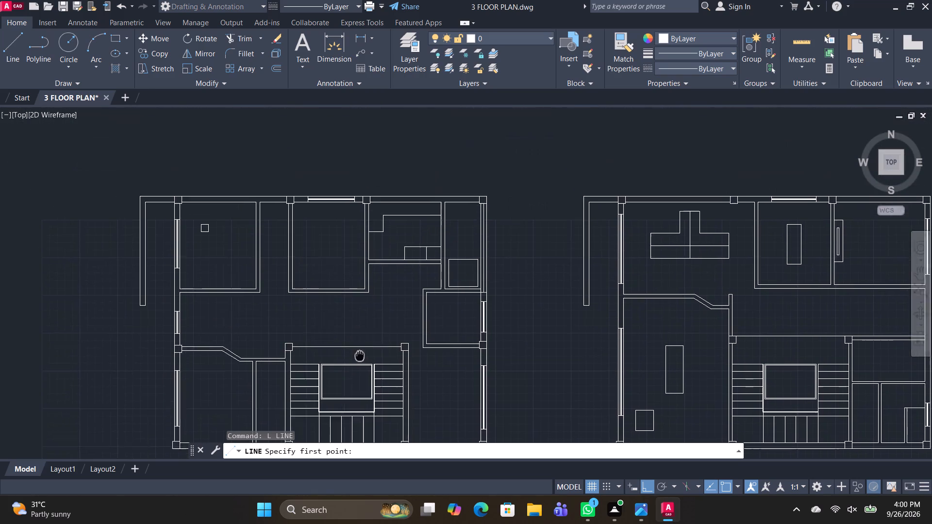
pyautogui.moveTo(361, 360); pyautogui.dragTo(361, 364, button='middle')
pyautogui.scroll(2, 308, 267)
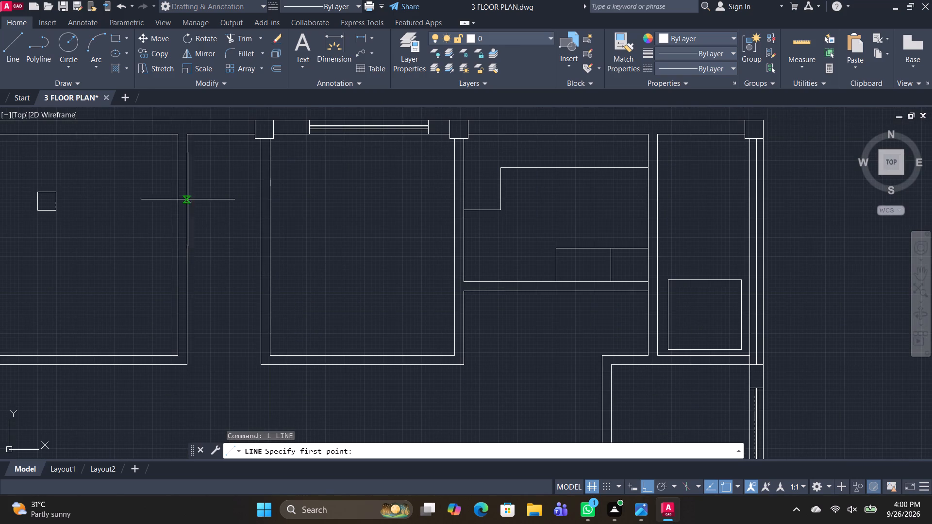
pyautogui.click(187, 183)
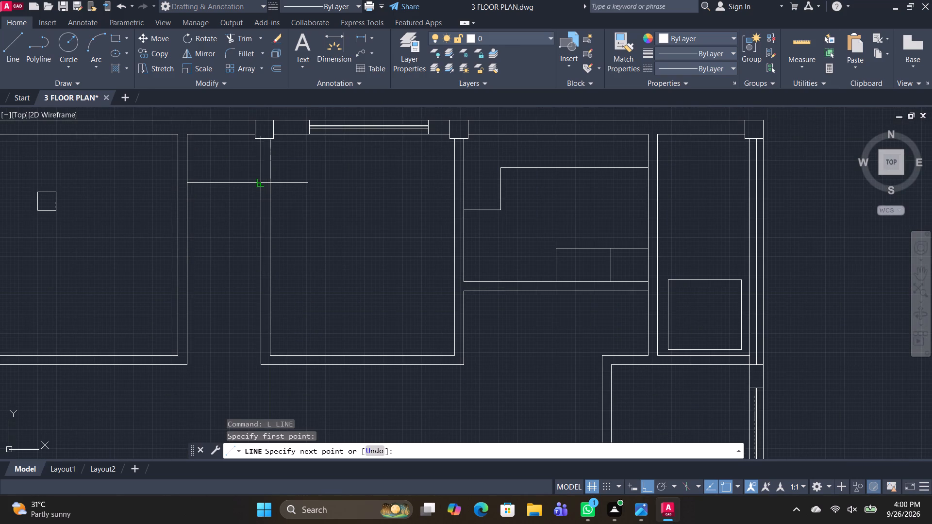
pyautogui.click(261, 181)
pyautogui.press('space')
# Close the southern end of that narrow space with an east-west line and its copy offset 6" to the south.
pyautogui.press('space')
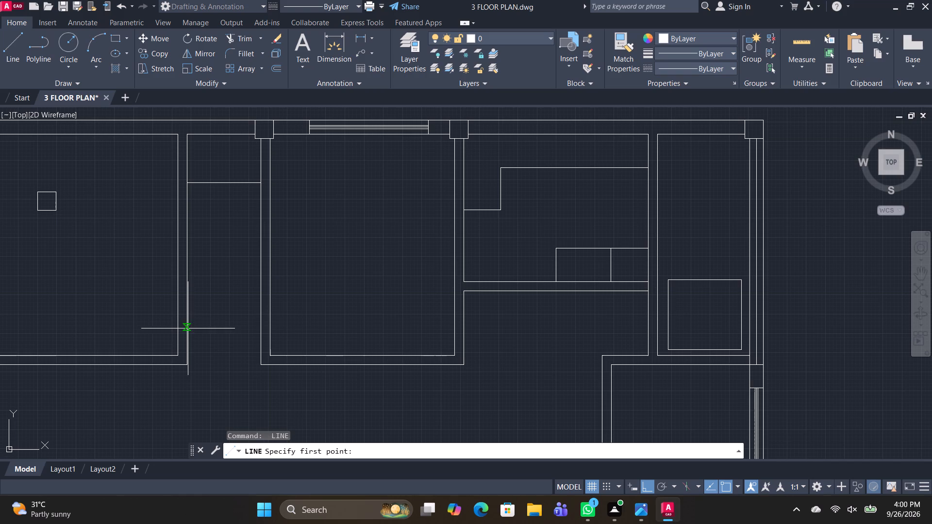
pyautogui.click(188, 331)
pyautogui.click(263, 335)
pyautogui.press('space')
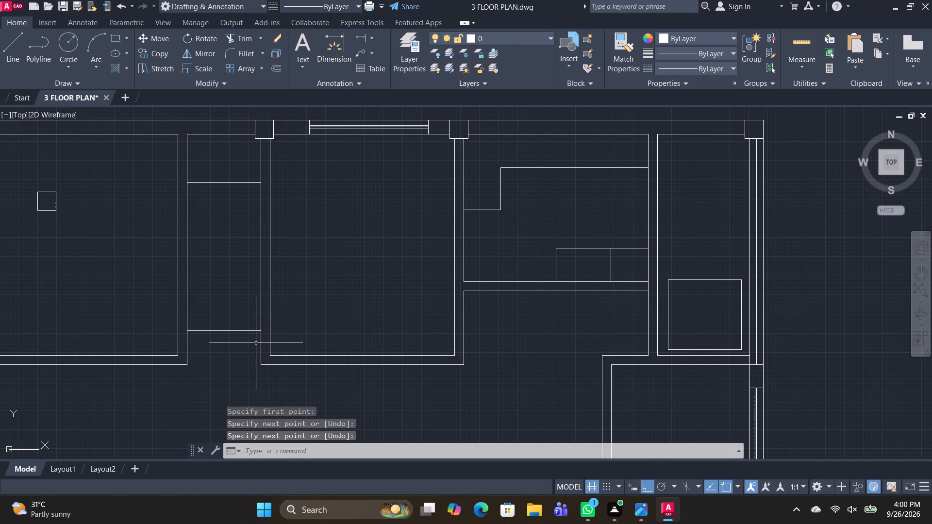
pyautogui.write('O 6"')
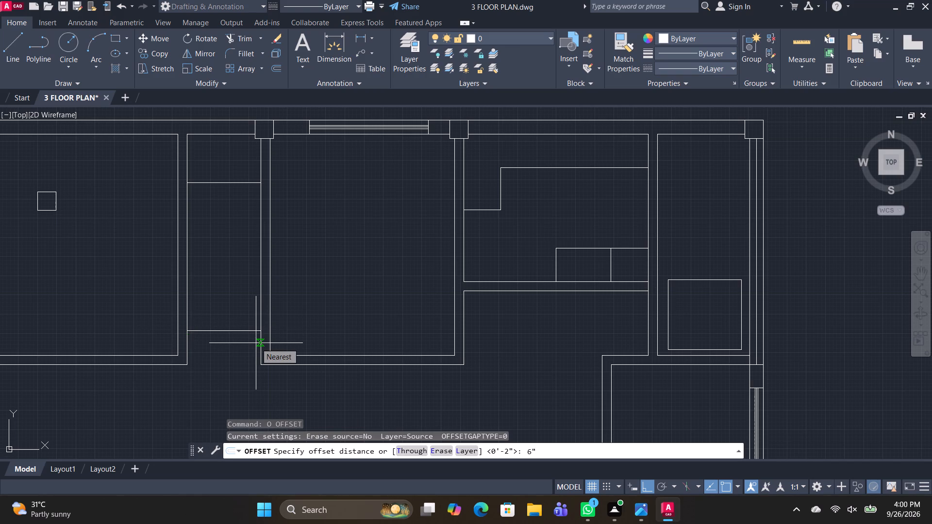
pyautogui.press('space')
pyautogui.click(231, 331)
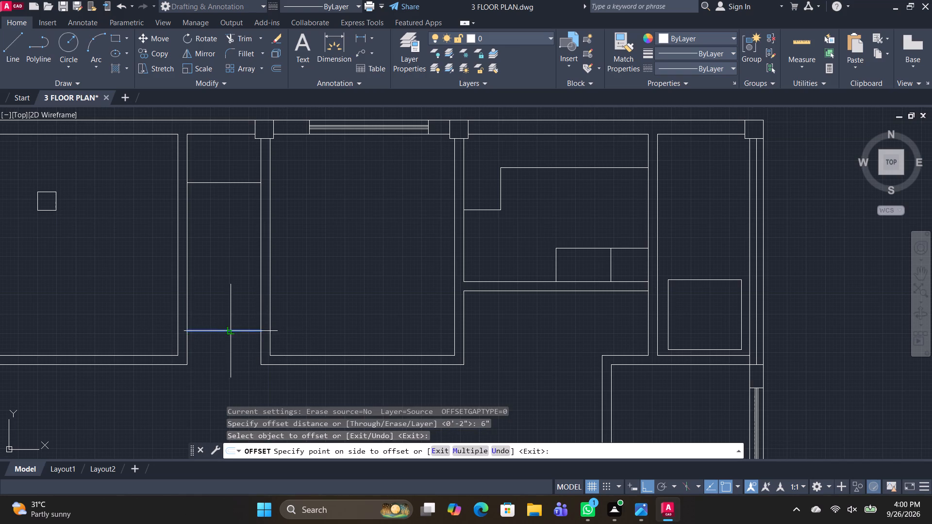
pyautogui.click(224, 358)
# Trim the adjoining western and eastern wall lines between the two offset lines to join the new wall.
pyautogui.scroll(2, 219, 345)
pyautogui.write('TR')
pyautogui.press('space')
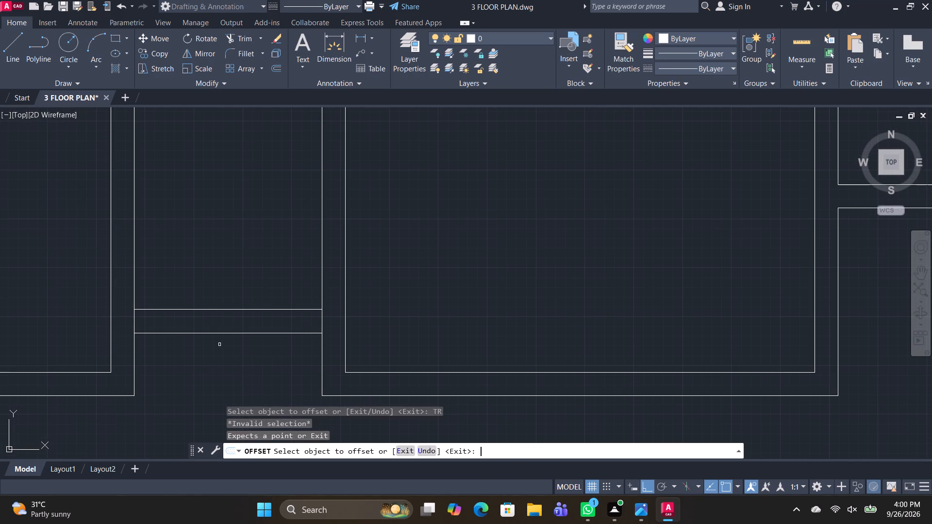
pyautogui.press('Escape')
pyautogui.write('TR')
pyautogui.press('space')
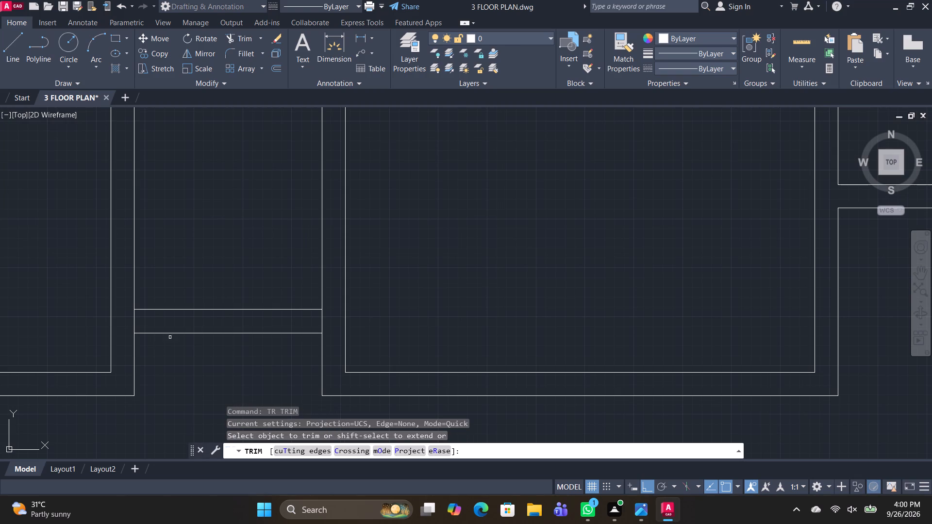
pyautogui.keyDown('shift'); pyautogui.click(133, 324); pyautogui.keyUp('shift')
pyautogui.click(134, 323)
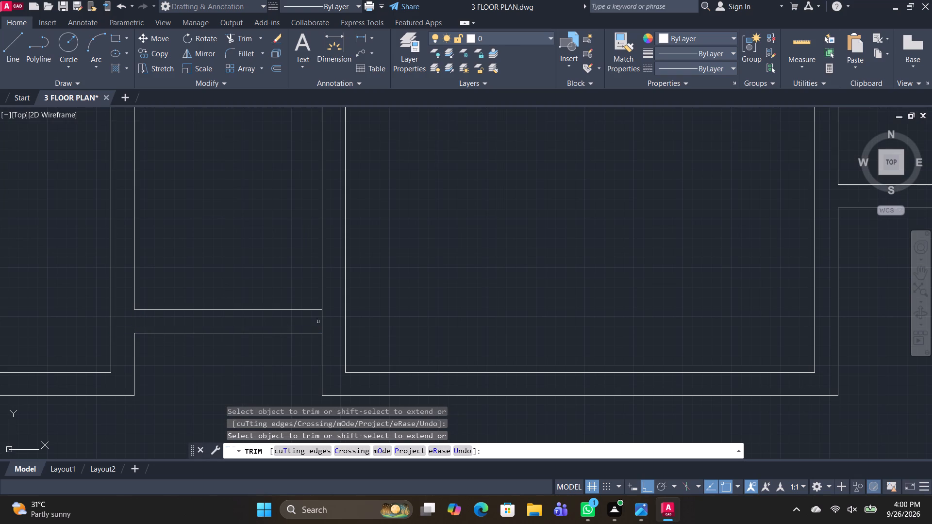
pyautogui.click(323, 320)
pyautogui.scroll(-4, 322, 320)
pyautogui.press('space')
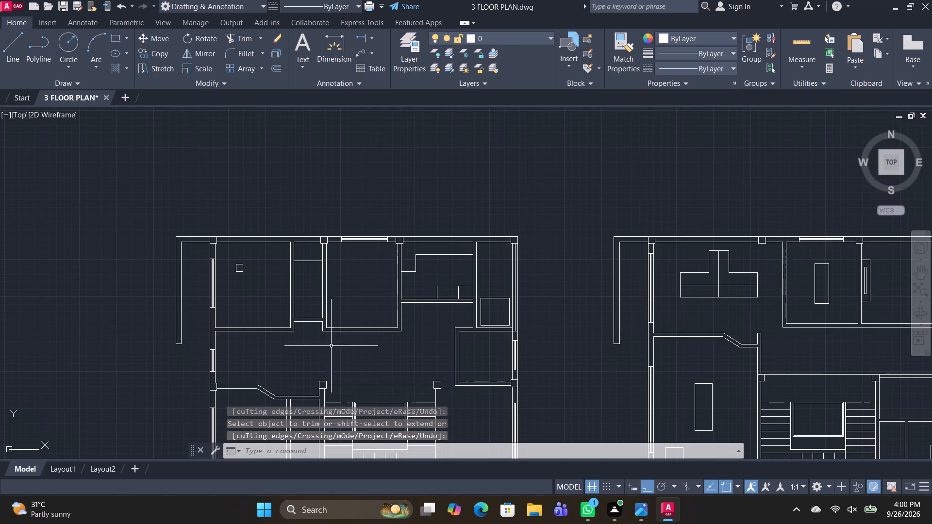
# Delete the small square in the first plan's northwestern room.
pyautogui.scroll(2, 300, 328)
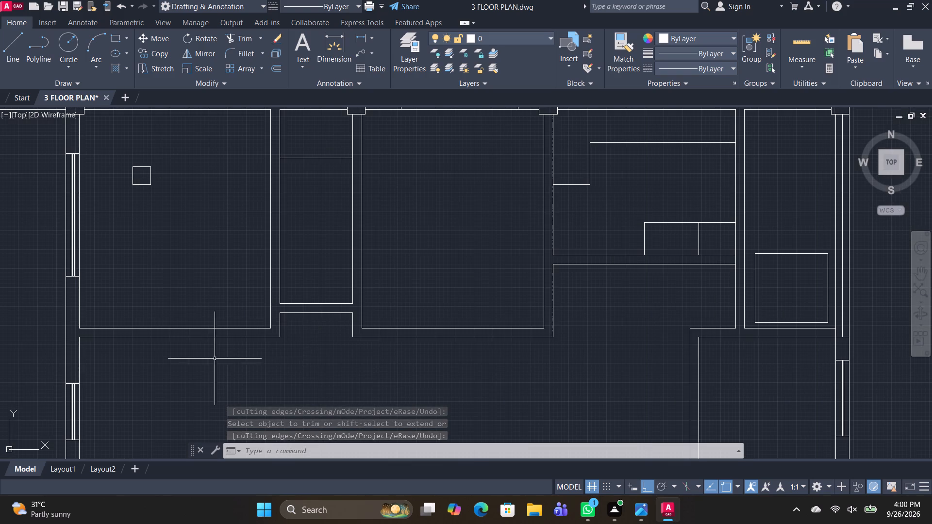
pyautogui.moveTo(207, 358); pyautogui.dragTo(313, 358, button='middle')
pyautogui.moveTo(293, 237); pyautogui.dragTo(277, 220)
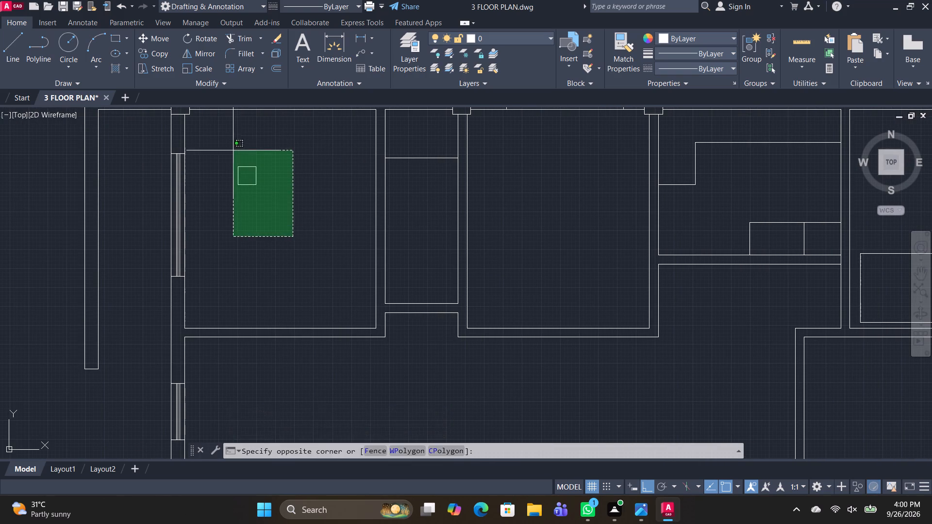
pyautogui.click(229, 142)
pyautogui.press('Delete')
# Save the drawing.
pyautogui.scroll(-2, 241, 206)
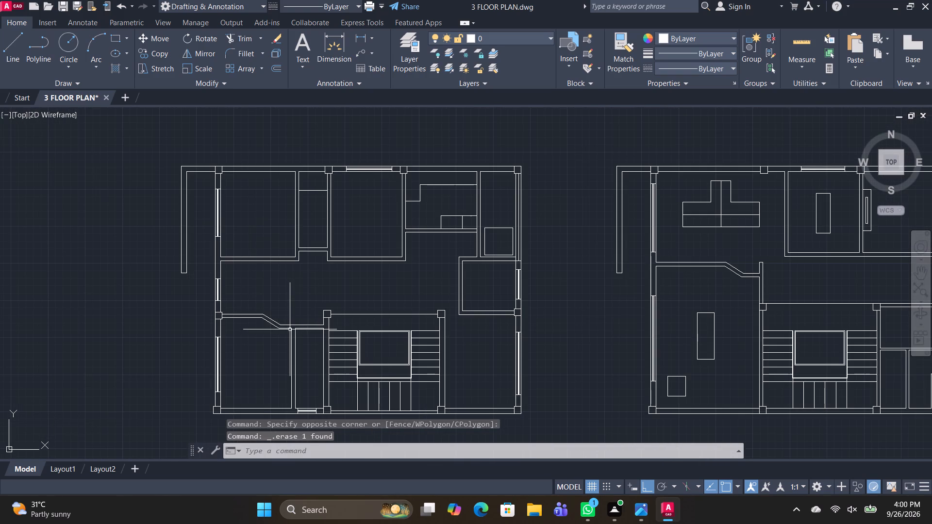
pyautogui.hotkey('ctrl', 's')
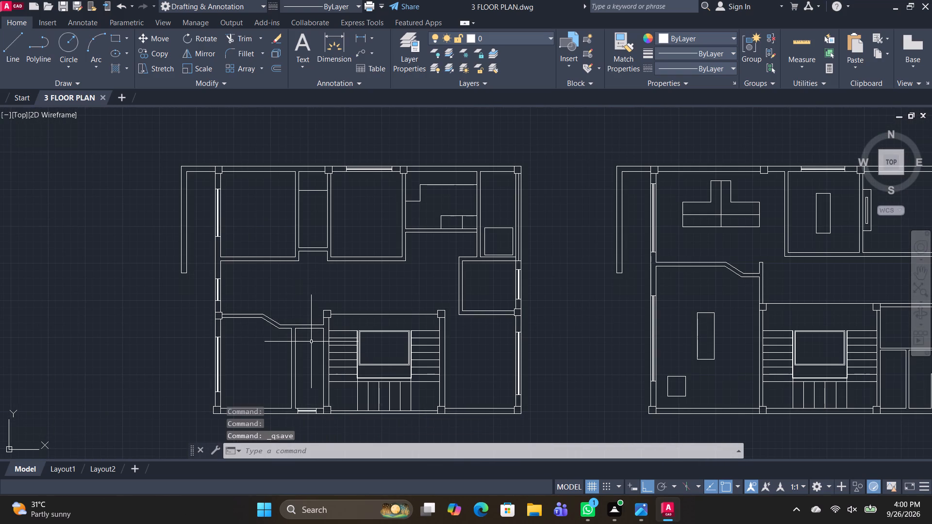
# Draw a narrow north-south rectangle from the northeastern corner of the first plan's northwestern room, along its eastern wall.
pyautogui.press('l')
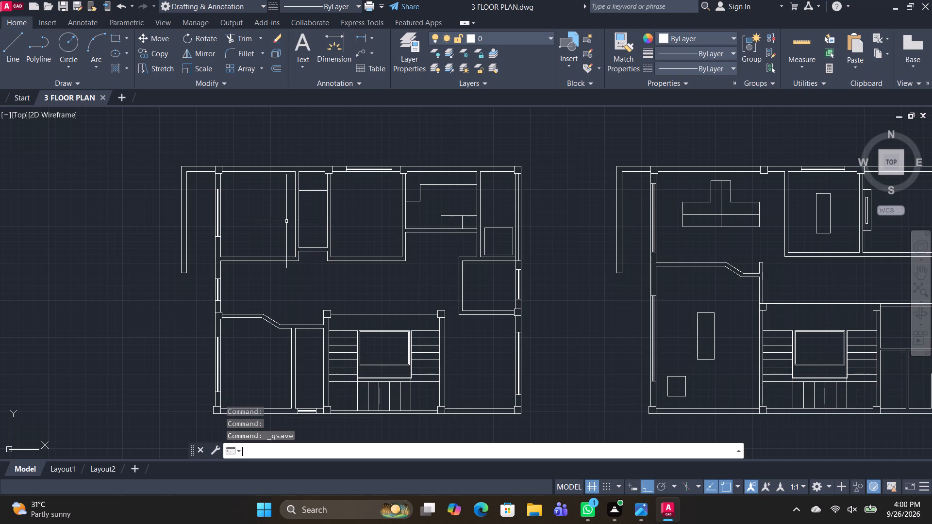
pyautogui.press('Escape')
pyautogui.write('REC')
pyautogui.press('space')
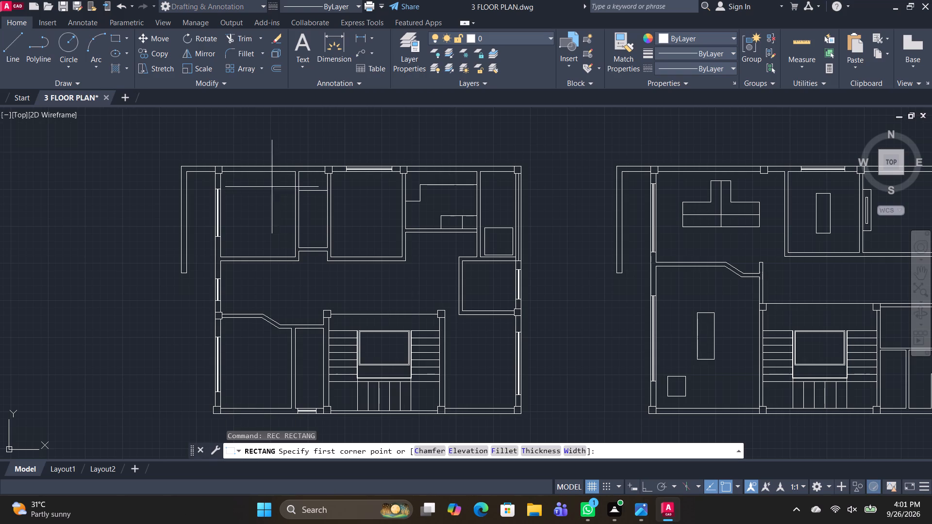
pyautogui.scroll(1, 272, 183)
pyautogui.click(305, 165)
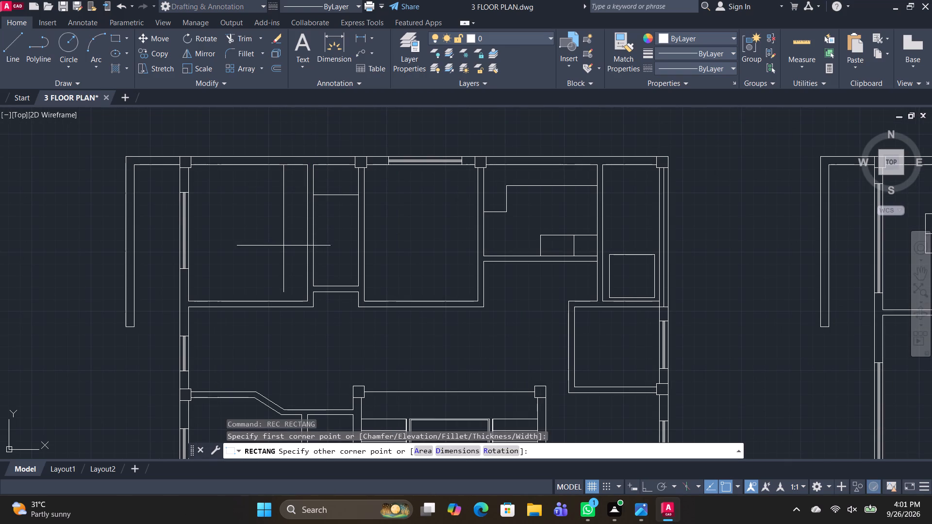
pyautogui.click(287, 262)
# Draw a narrow north-south rectangle from the southeastern corner of the first plan's southwestern room, along its eastern wall.
pyautogui.moveTo(369, 356); pyautogui.dragTo(373, 277, button='middle')
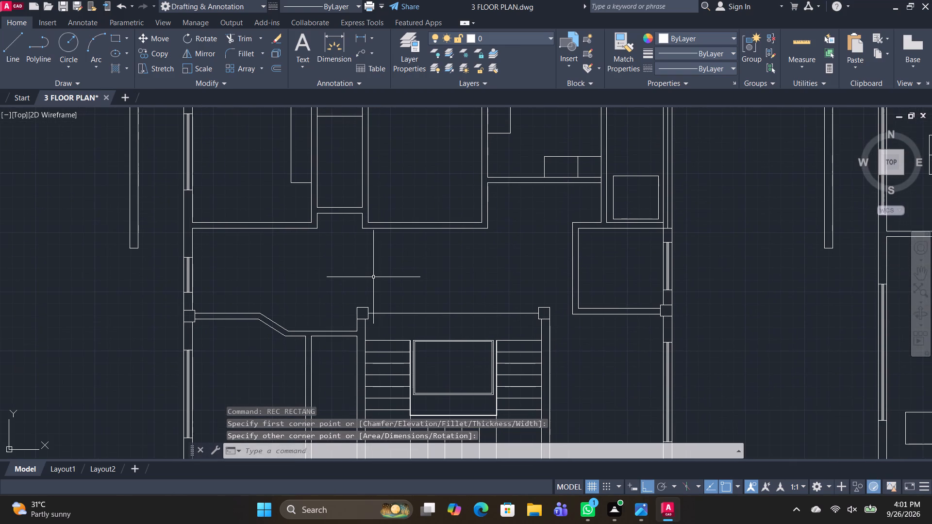
pyautogui.moveTo(323, 377); pyautogui.dragTo(360, 157, button='middle')
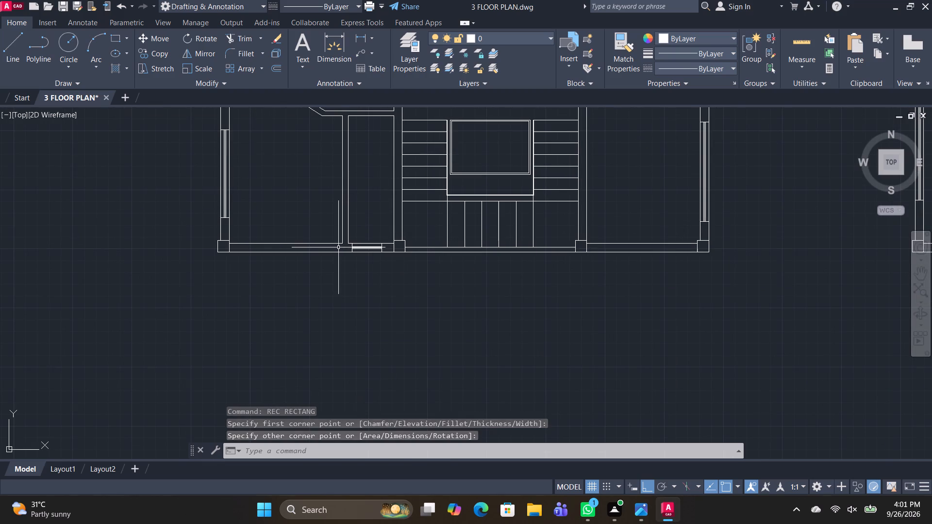
pyautogui.press('space')
pyautogui.moveTo(341, 244); pyautogui.dragTo(326, 221)
pyautogui.click(320, 148)
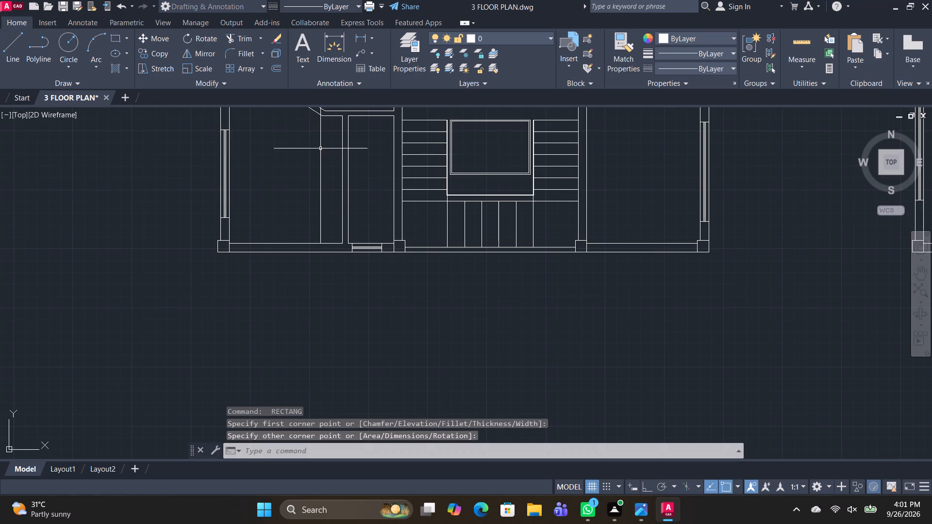
# Draw a centre line in the new rectangle from its southern edge's midpoint north, stopping just short of the northern edge.
pyautogui.write('L')
pyautogui.press('space')
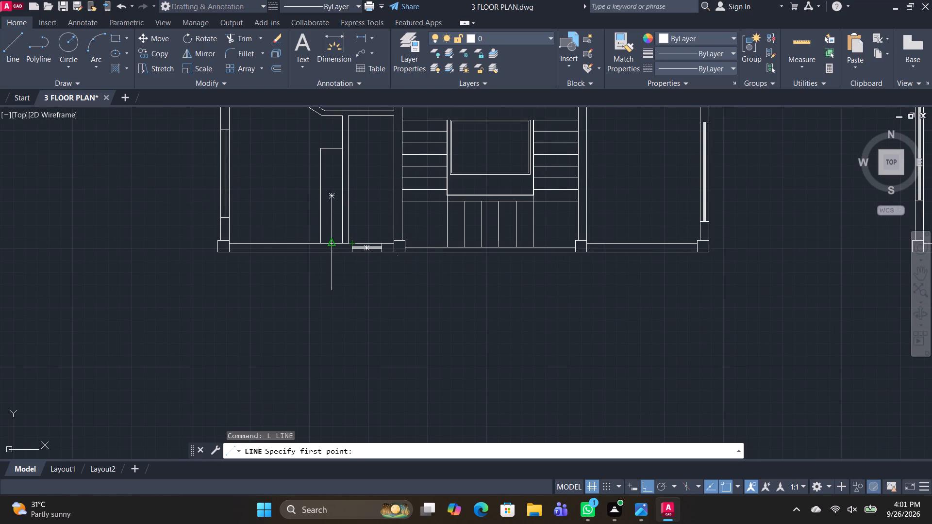
pyautogui.moveTo(333, 242); pyautogui.dragTo(333, 237)
pyautogui.click(329, 157)
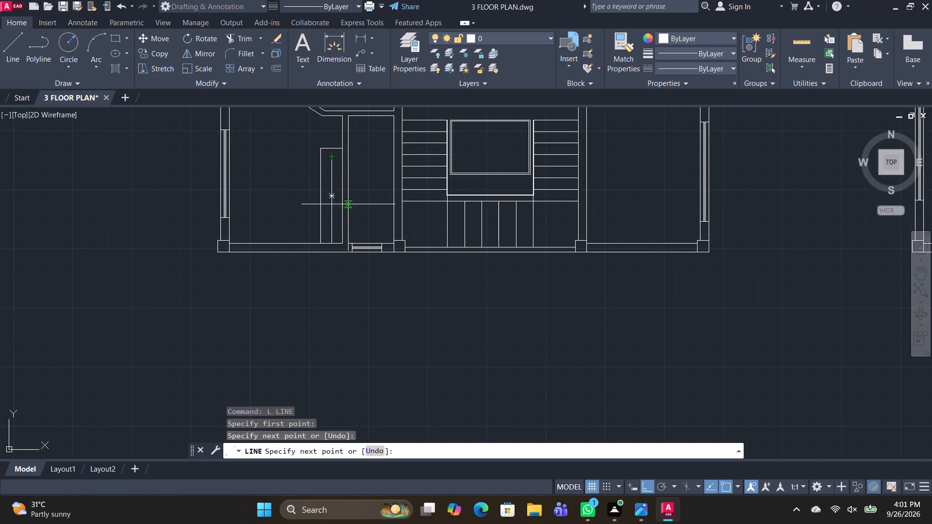
pyautogui.press('space')
pyautogui.scroll(2, 340, 199)
pyautogui.press('Escape')
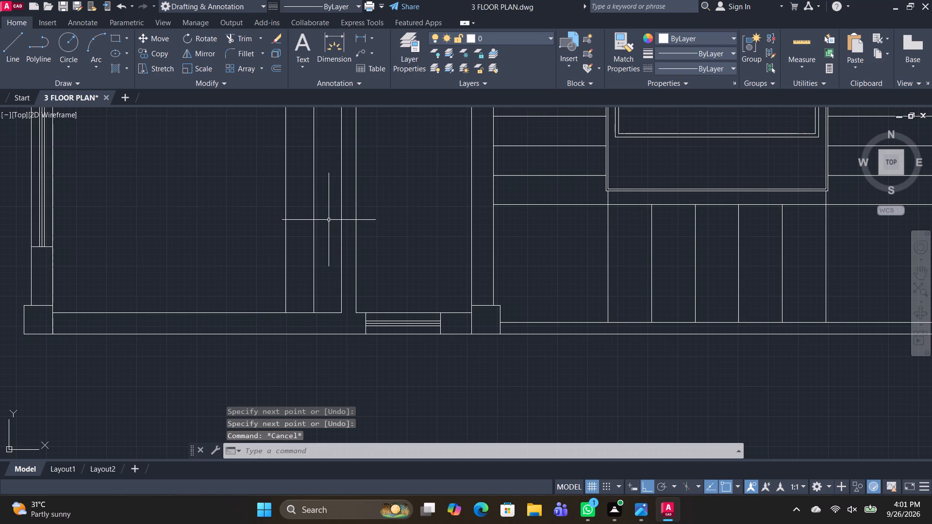
# Draw a short east-west line crossing the centre line near the rectangle's southern end.
pyautogui.write('L')
pyautogui.press('space')
pyautogui.scroll(1, 288, 260)
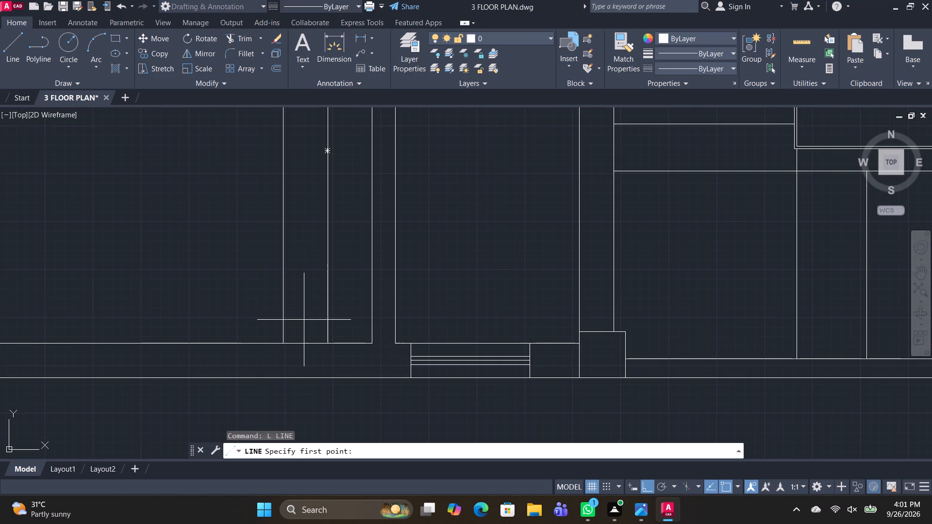
pyautogui.click(304, 320)
pyautogui.click(344, 318)
pyautogui.press('space')
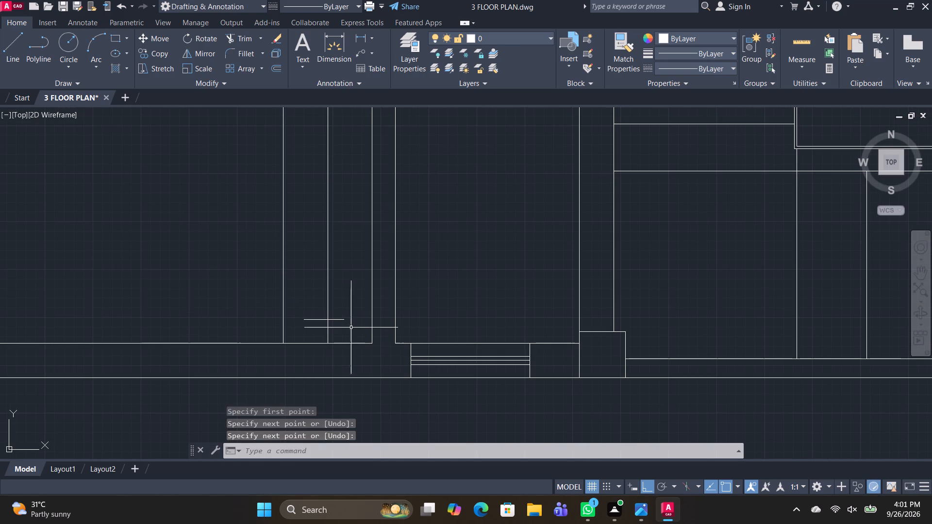
# Copy the short east-west line northward along the centre line as a fitted 20-item array, ending about halfway up the rectangle.
pyautogui.click(351, 327)
pyautogui.click(339, 307)
pyautogui.write('CO')
pyautogui.press('space')
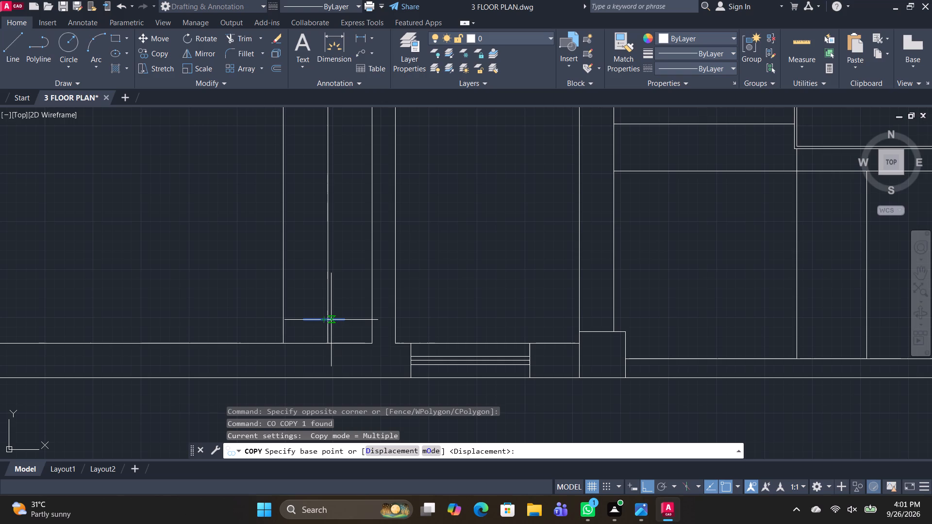
pyautogui.scroll(3, 328, 321)
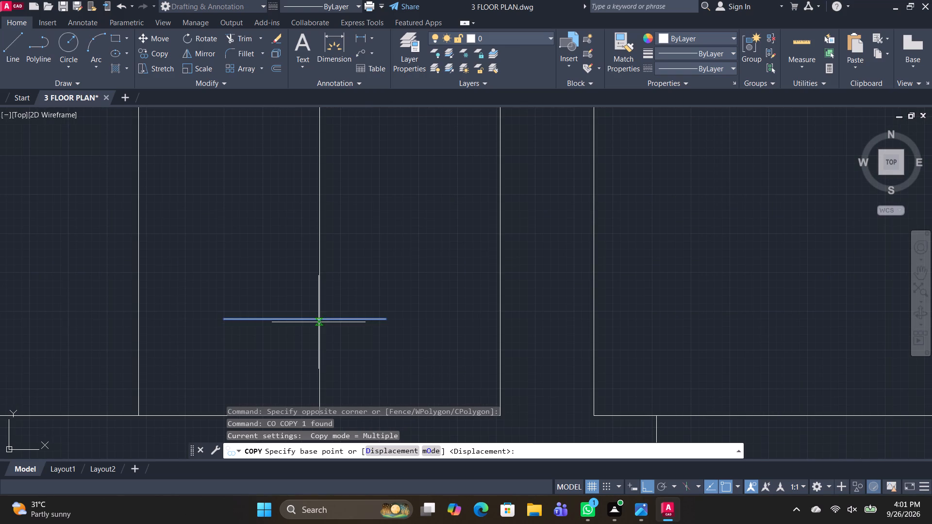
pyautogui.click(385, 322)
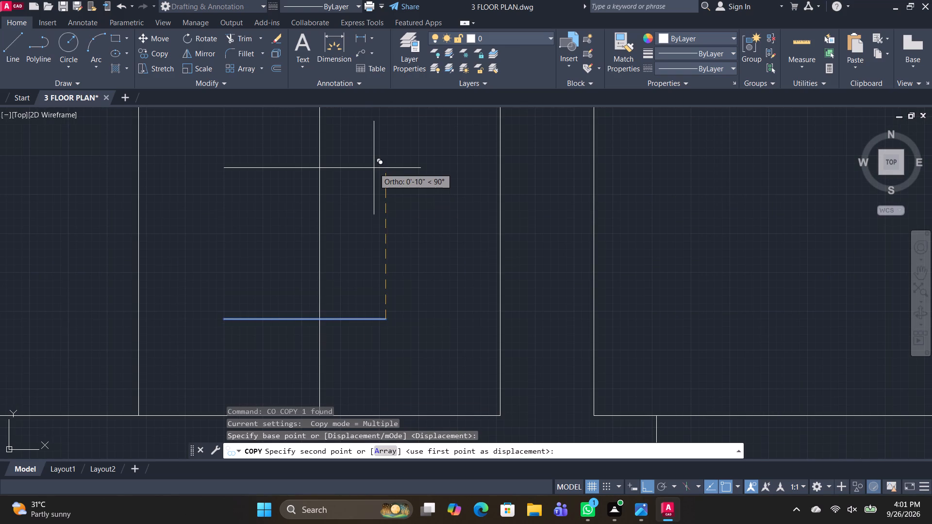
pyautogui.write('A')
pyautogui.press('space')
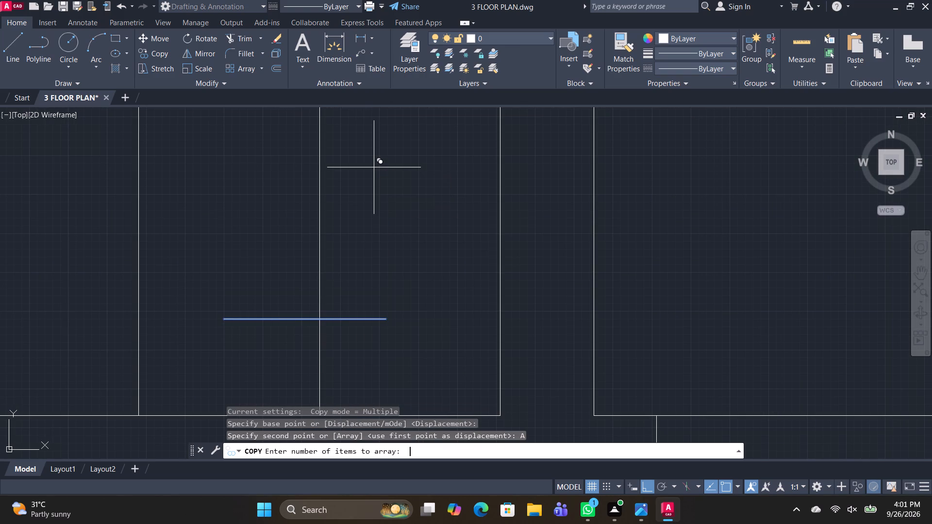
pyautogui.write('20')
pyautogui.press('Return')
pyautogui.write('F')
pyautogui.press('space')
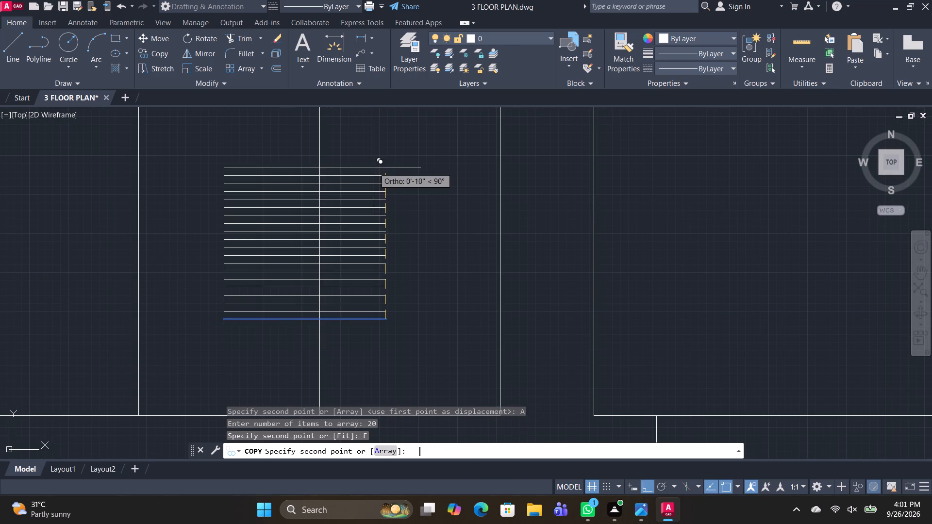
pyautogui.scroll(-2, 368, 150)
pyautogui.moveTo(371, 153); pyautogui.dragTo(395, 329, button='middle')
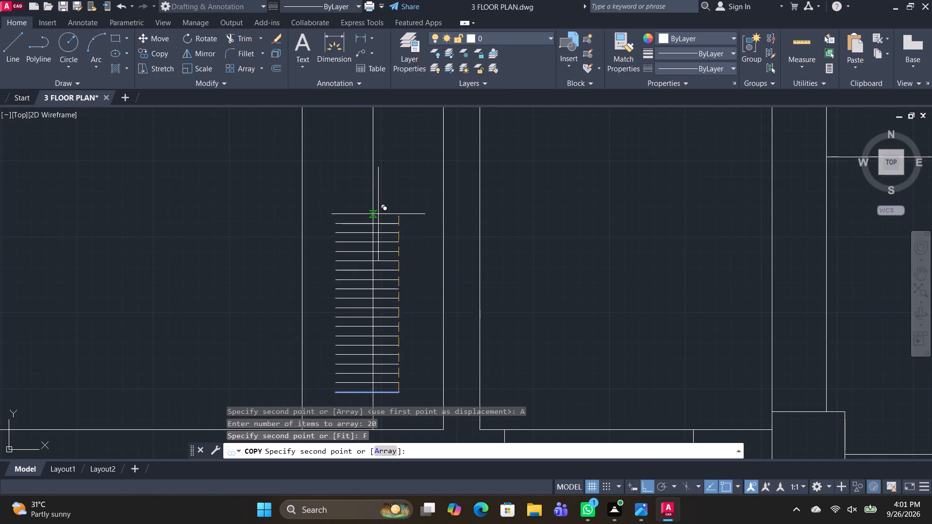
pyautogui.scroll(-3, 378, 206)
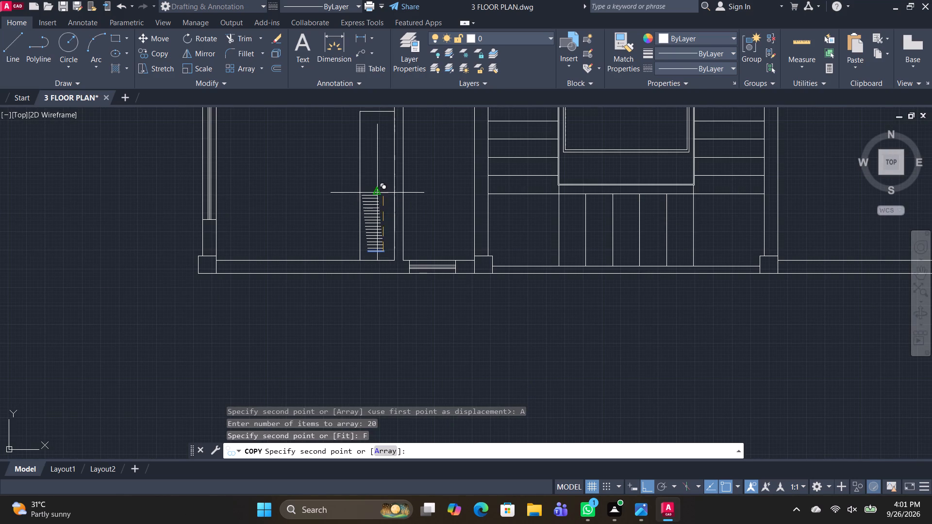
pyautogui.click(381, 190)
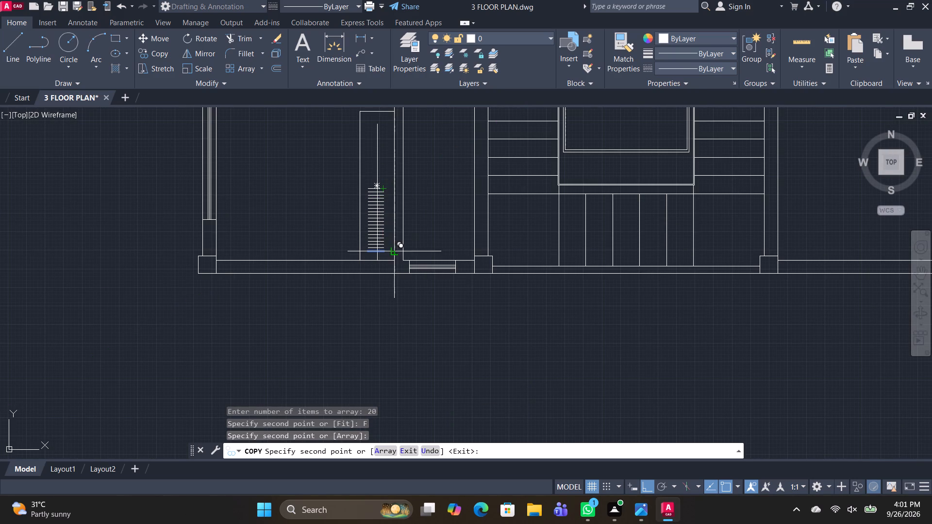
pyautogui.scroll(2, 377, 167)
pyautogui.press('space')
# Copy the array's northernmost line as another fitted 20-item array northward, ending just short of the centre line's northern end.
pyautogui.press('space')
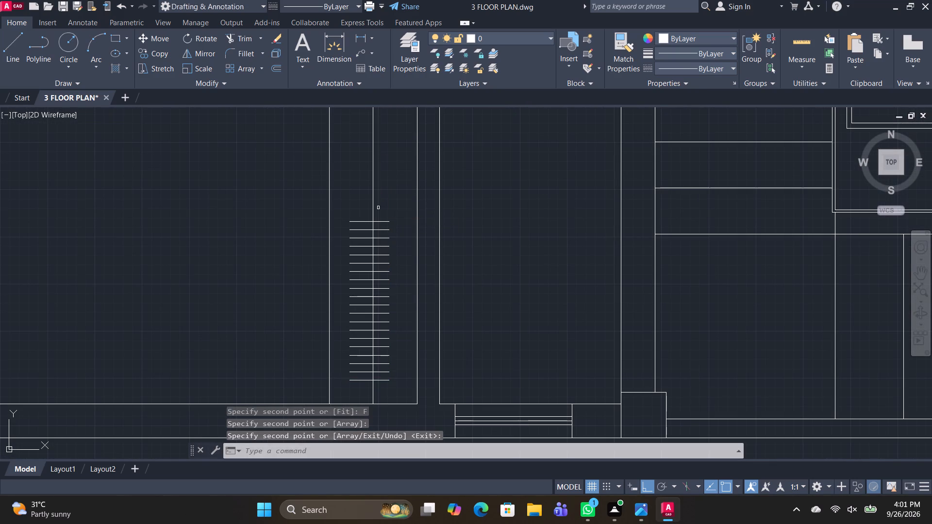
pyautogui.click(382, 220)
pyautogui.press('space')
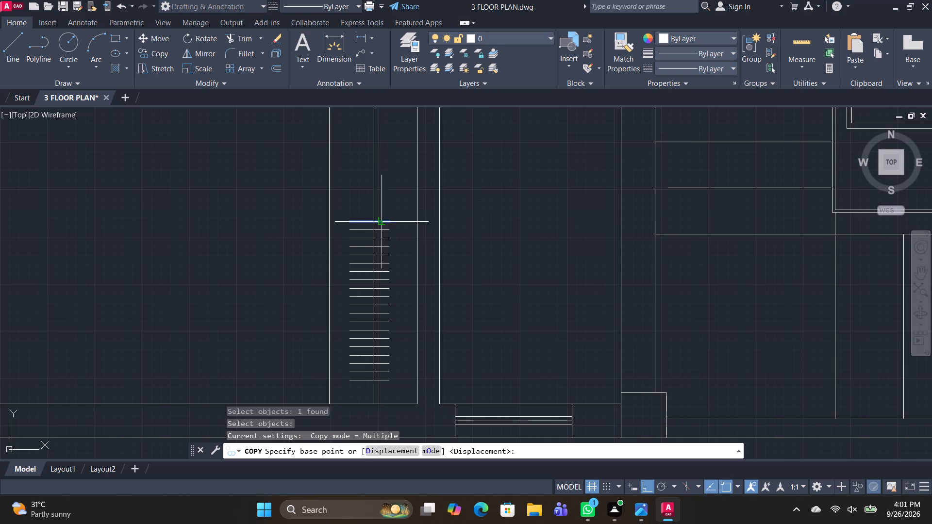
pyautogui.scroll(1, 361, 228)
pyautogui.click(379, 231)
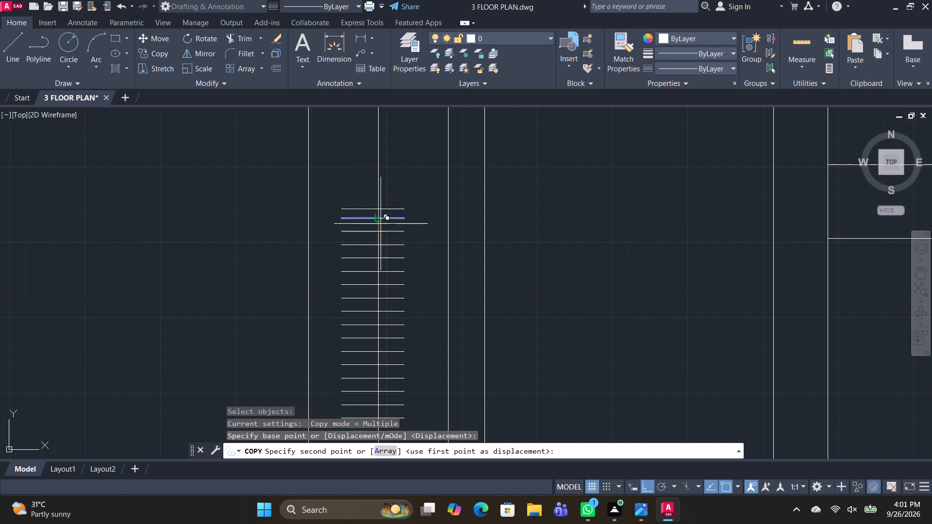
pyautogui.write('A 20')
pyautogui.press('Return')
pyautogui.write('F')
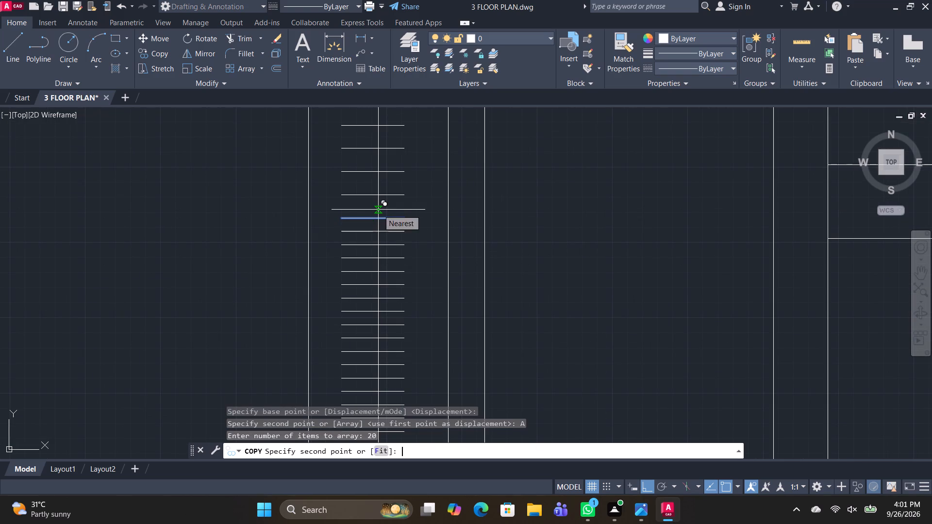
pyautogui.press('space')
pyautogui.moveTo(376, 114); pyautogui.dragTo(376, 120, button='middle')
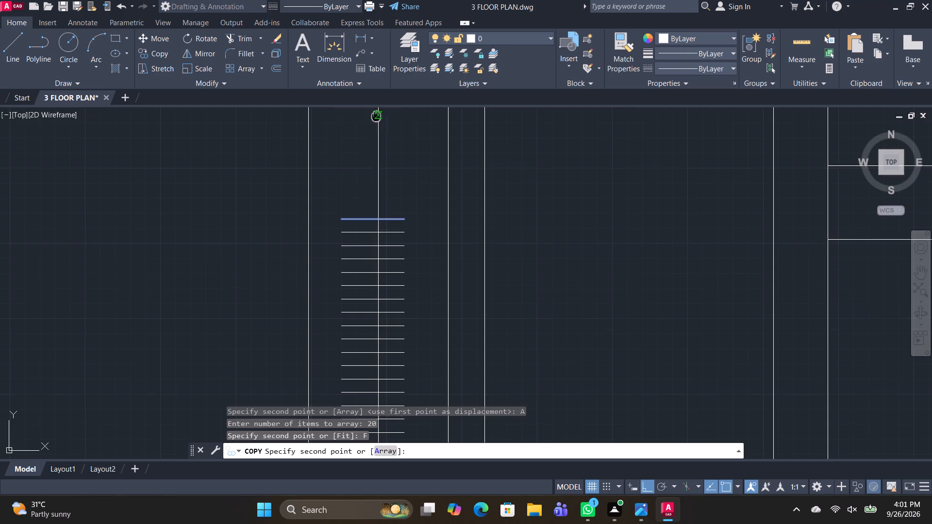
pyautogui.moveTo(376, 120); pyautogui.dragTo(383, 220, button='middle')
pyautogui.moveTo(387, 152); pyautogui.dragTo(400, 266, button='middle')
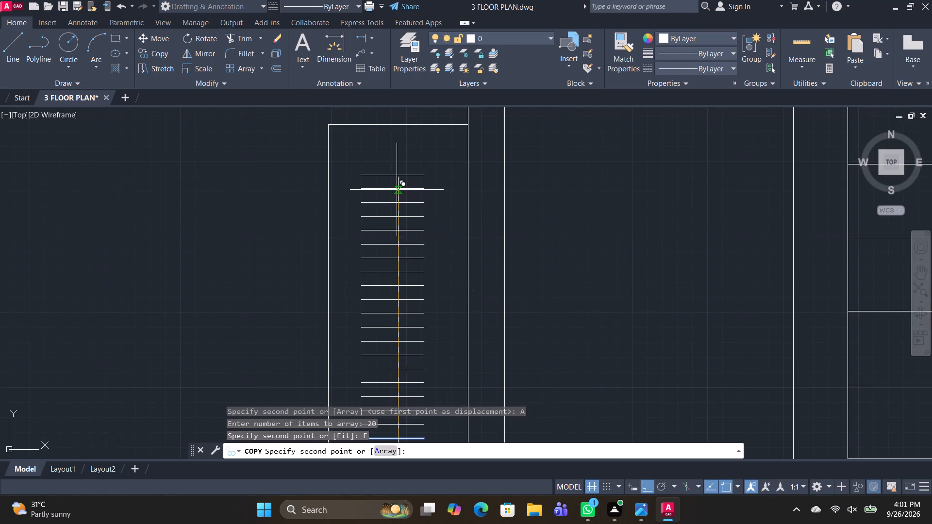
pyautogui.click(399, 203)
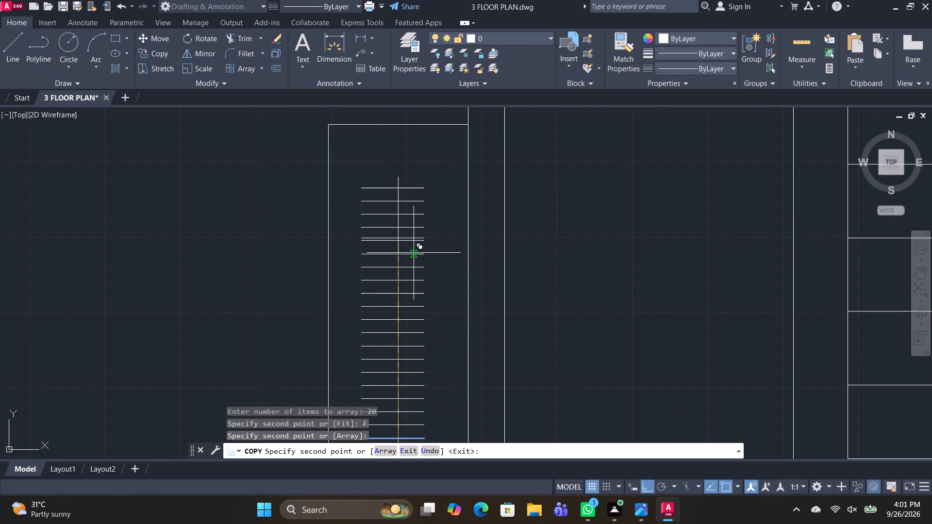
pyautogui.scroll(-3, 414, 253)
pyautogui.moveTo(423, 272); pyautogui.dragTo(411, 202, button='middle')
pyautogui.press('space')
pyautogui.press('space')
# Copy the centre line and its cross lines into the northwestern room's rectangle, aligning them at the southern edge's midpoint.
pyautogui.scroll(1, 405, 280)
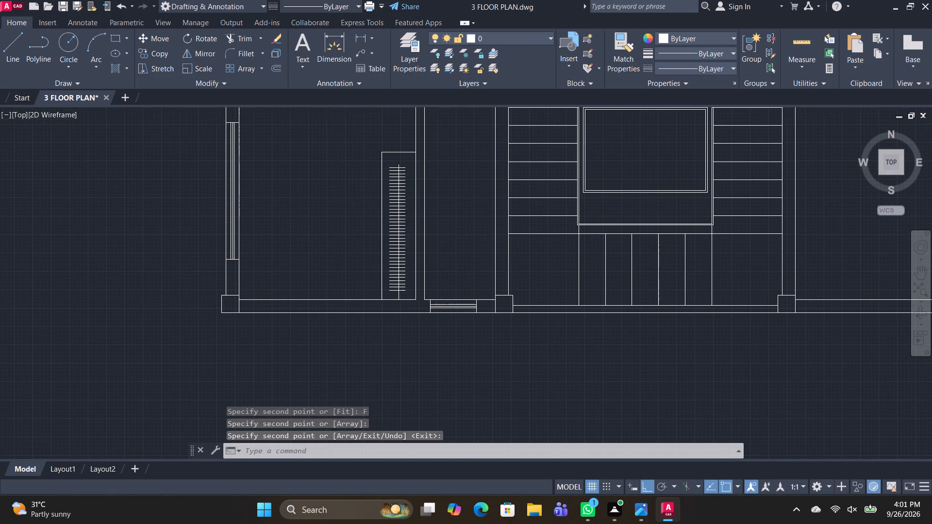
pyautogui.scroll(1, 405, 280)
pyautogui.moveTo(406, 309); pyautogui.dragTo(398, 287)
pyautogui.moveTo(366, 114); pyautogui.dragTo(382, 248, button='middle')
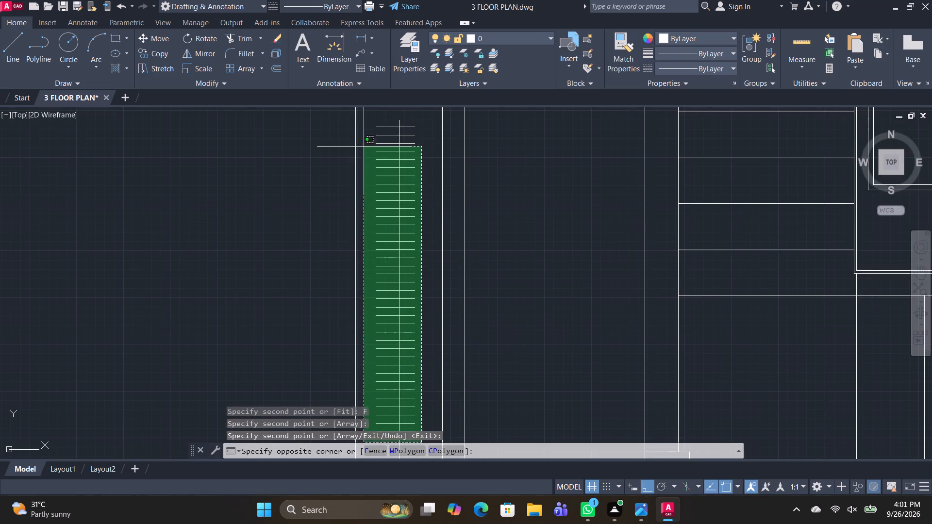
pyautogui.click(370, 112)
pyautogui.write('CO')
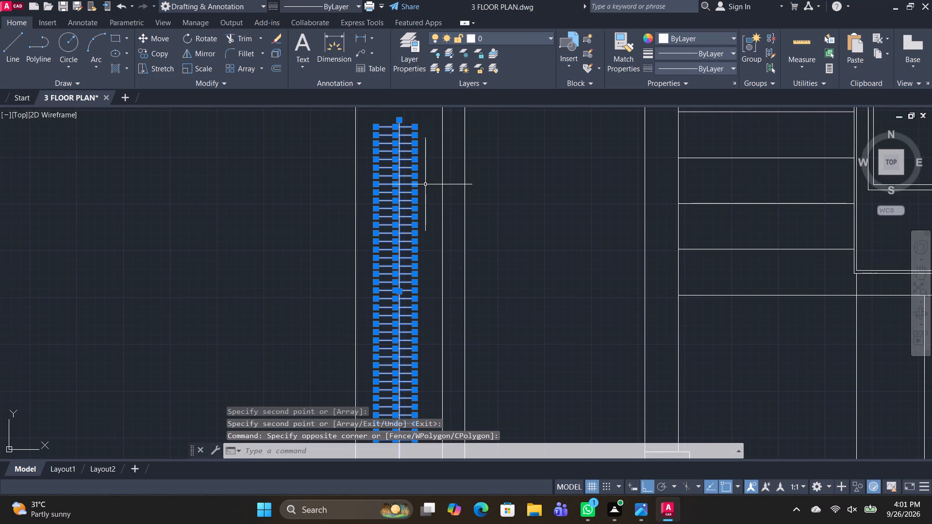
pyautogui.press('space')
pyautogui.moveTo(409, 291); pyautogui.dragTo(416, 21, button='middle')
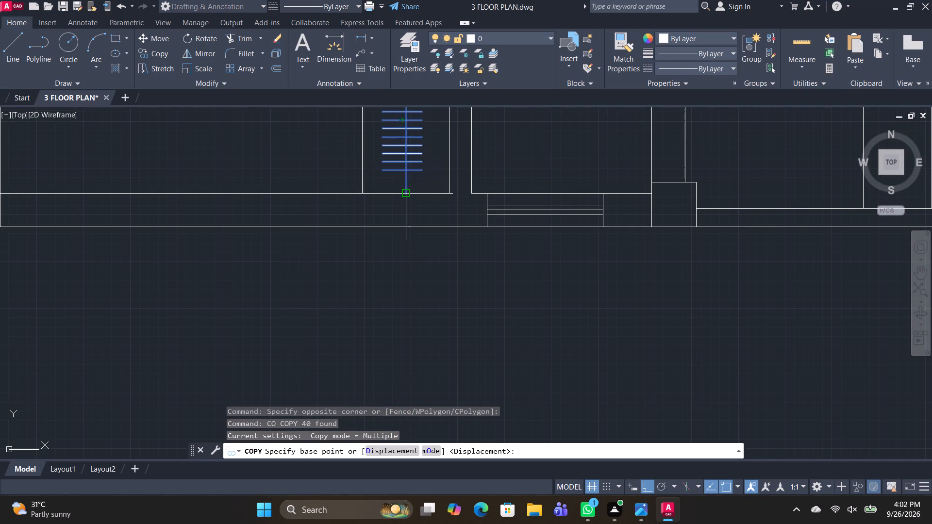
pyautogui.click(406, 192)
pyautogui.scroll(-3, 445, 160)
pyautogui.moveTo(450, 152); pyautogui.dragTo(421, 355, button='middle')
pyautogui.moveTo(396, 152); pyautogui.dragTo(374, 439, button='middle')
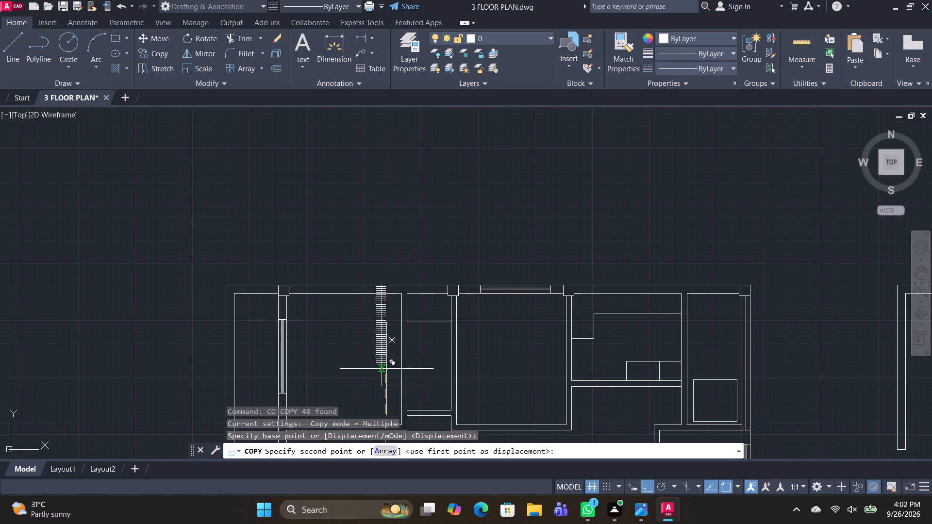
pyautogui.scroll(2, 381, 362)
pyautogui.moveTo(418, 400); pyautogui.dragTo(388, 254, button='middle')
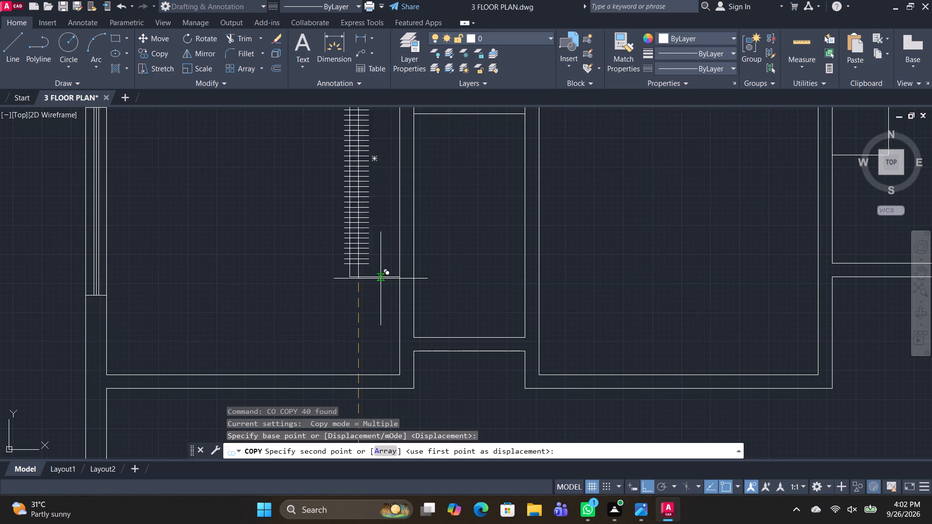
pyautogui.click(373, 278)
pyautogui.press('space')
# Save the drawing.
pyautogui.scroll(-4, 425, 319)
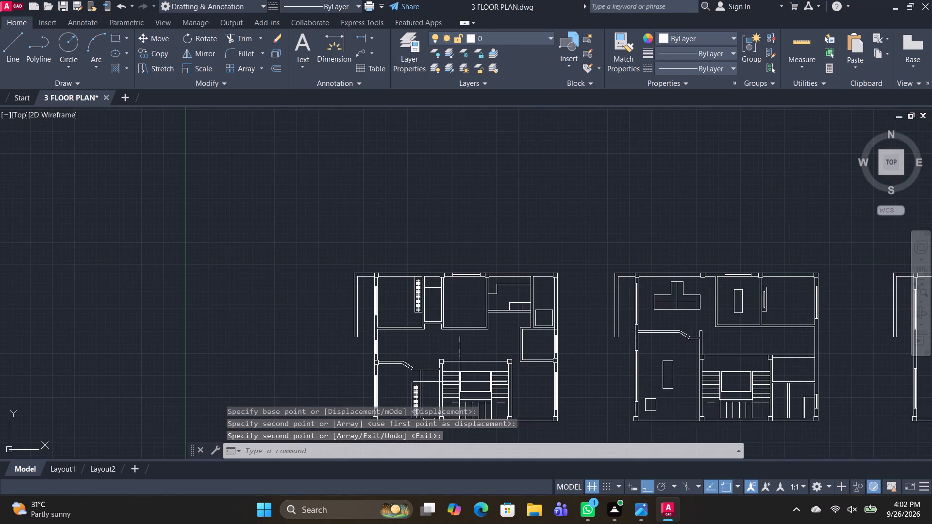
pyautogui.moveTo(460, 383); pyautogui.dragTo(361, 220, button='middle')
pyautogui.hotkey('ctrl', 's')
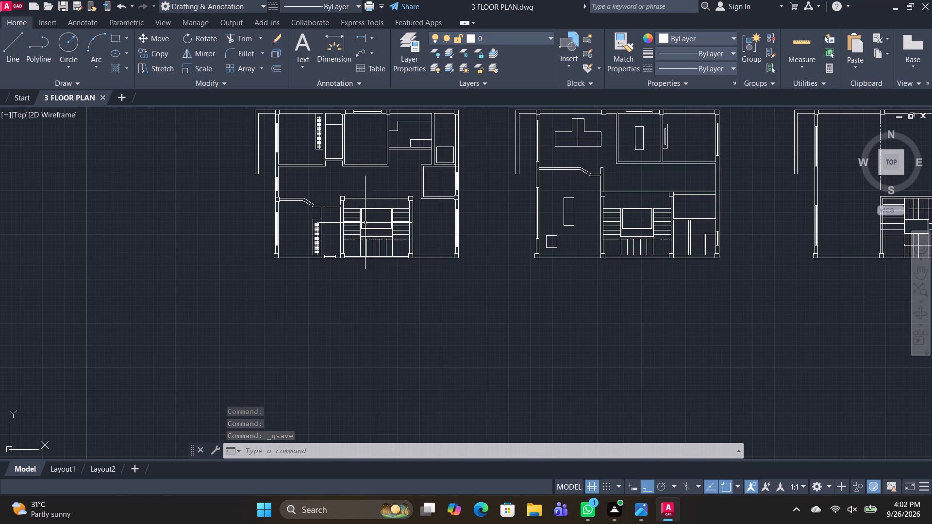
# Copy the southwestern room's complete wardrobe, outline and all lines, due east into the gap between the first and second plans.
pyautogui.scroll(2, 328, 235)
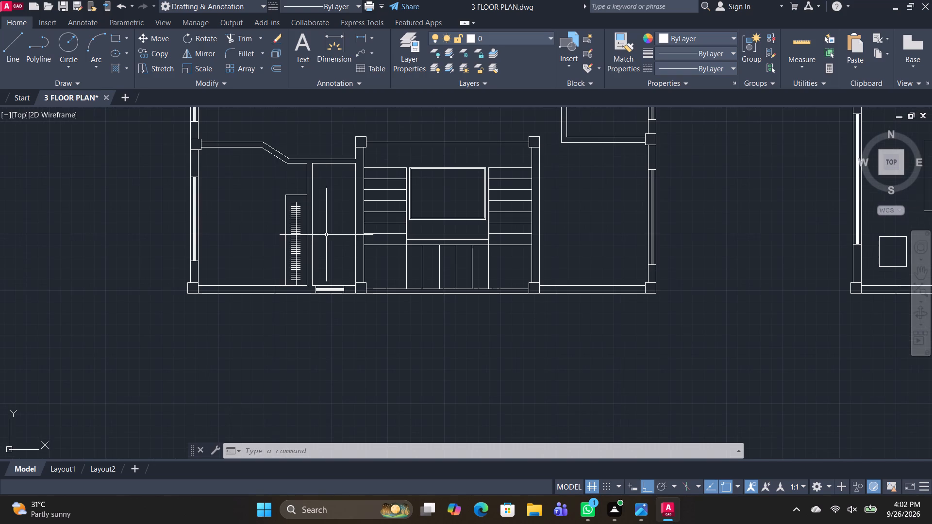
pyautogui.click(299, 258)
pyautogui.moveTo(269, 181); pyautogui.dragTo(286, 210)
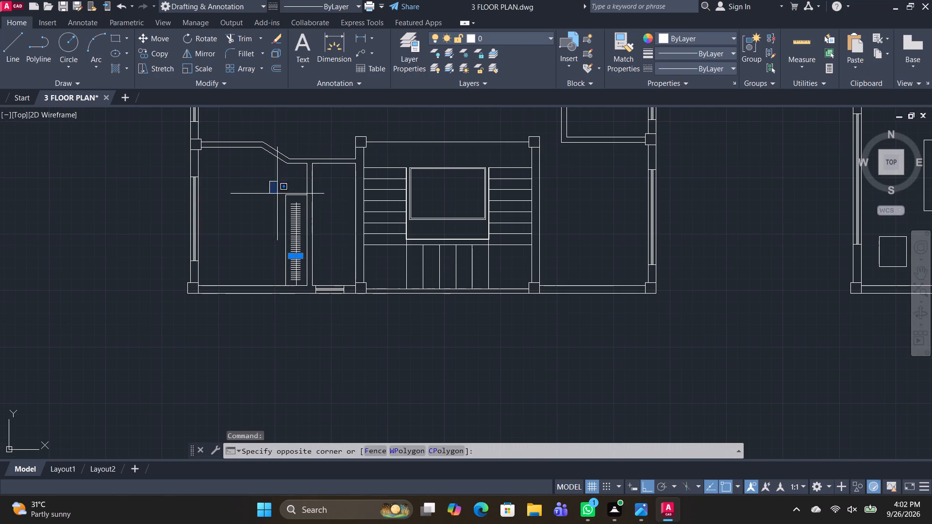
pyautogui.moveTo(286, 210); pyautogui.dragTo(303, 276)
pyautogui.click(277, 177)
pyautogui.click(287, 247)
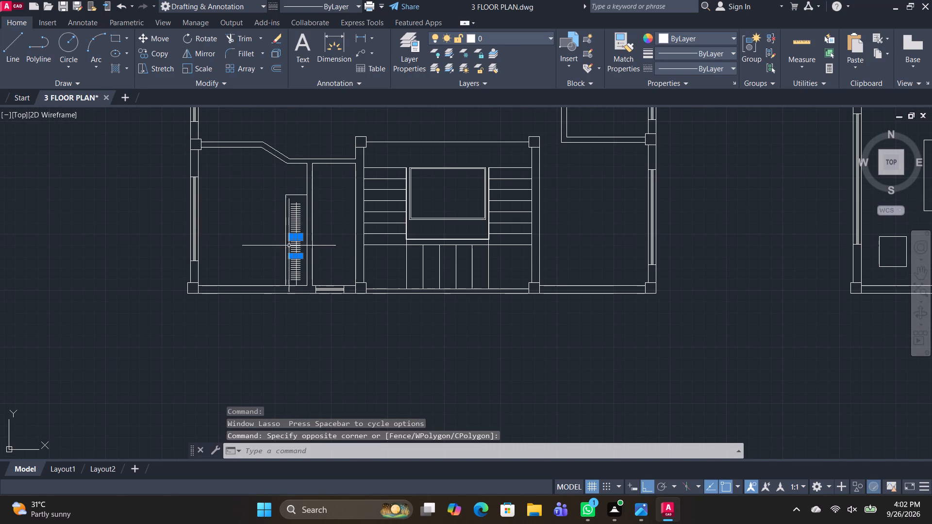
pyautogui.moveTo(298, 178); pyautogui.dragTo(298, 184)
pyautogui.click(269, 278)
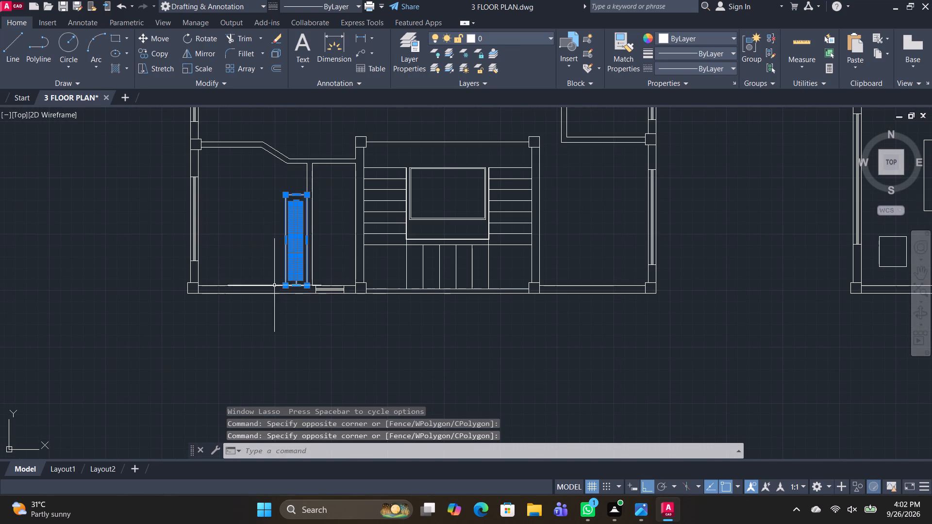
pyautogui.scroll(4, 288, 290)
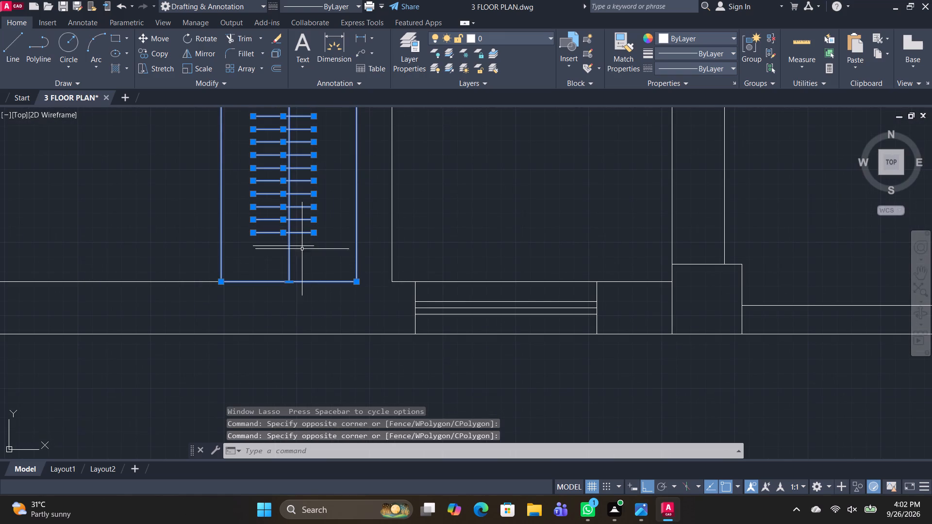
pyautogui.click(302, 246)
pyautogui.write('CO')
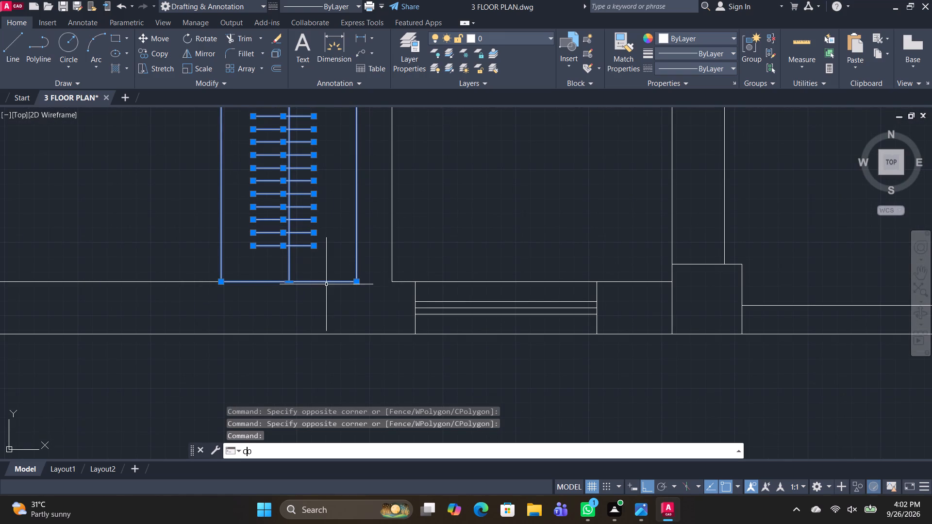
pyautogui.press('space')
pyautogui.click(291, 282)
pyautogui.scroll(-4, 293, 360)
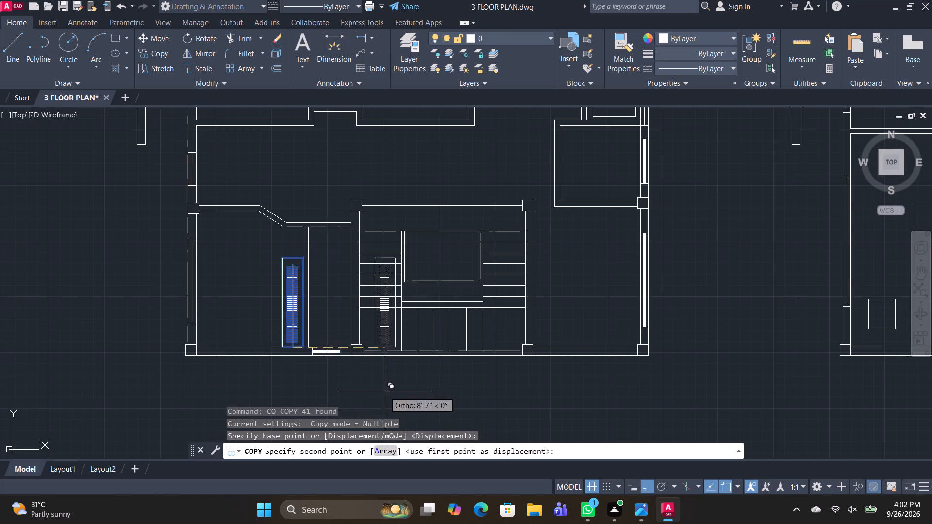
pyautogui.moveTo(349, 348); pyautogui.dragTo(184, 211, button='middle')
pyautogui.click(557, 402)
pyautogui.press('space')
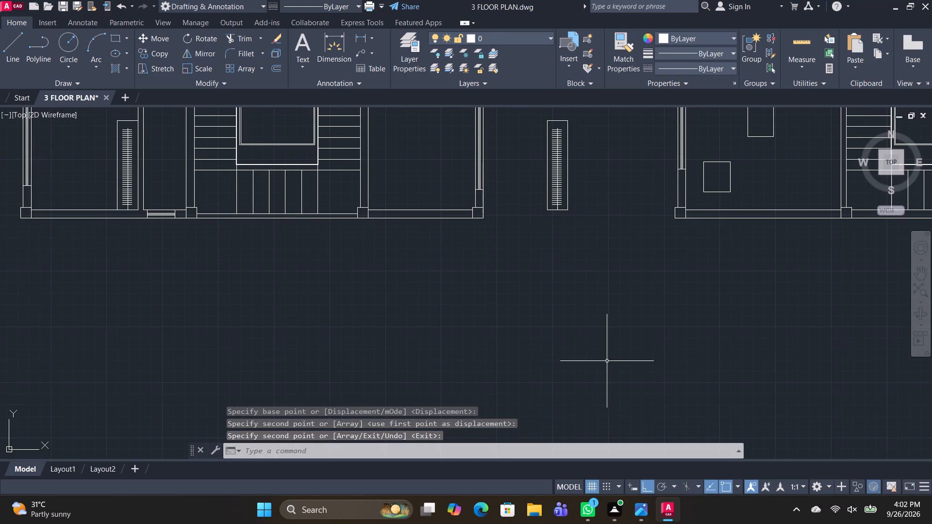
# Move the copied wardrobe due east from the gap into the second plan's southwestern room.
pyautogui.moveTo(593, 277); pyautogui.dragTo(567, 209)
pyautogui.click(533, 107)
pyautogui.moveTo(566, 178); pyautogui.dragTo(577, 321, button='middle')
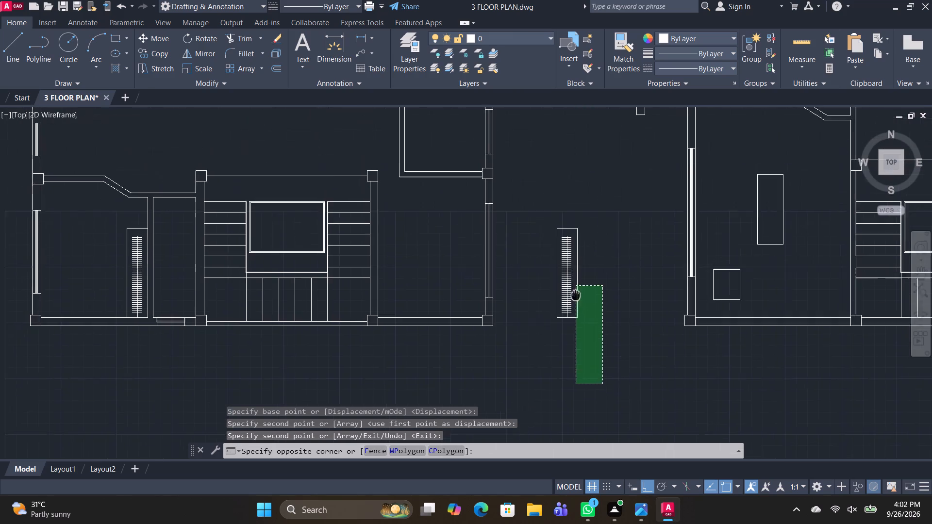
pyautogui.moveTo(577, 321); pyautogui.dragTo(577, 341, button='middle')
pyautogui.click(538, 242)
pyautogui.moveTo(605, 345); pyautogui.dragTo(490, 97, button='middle')
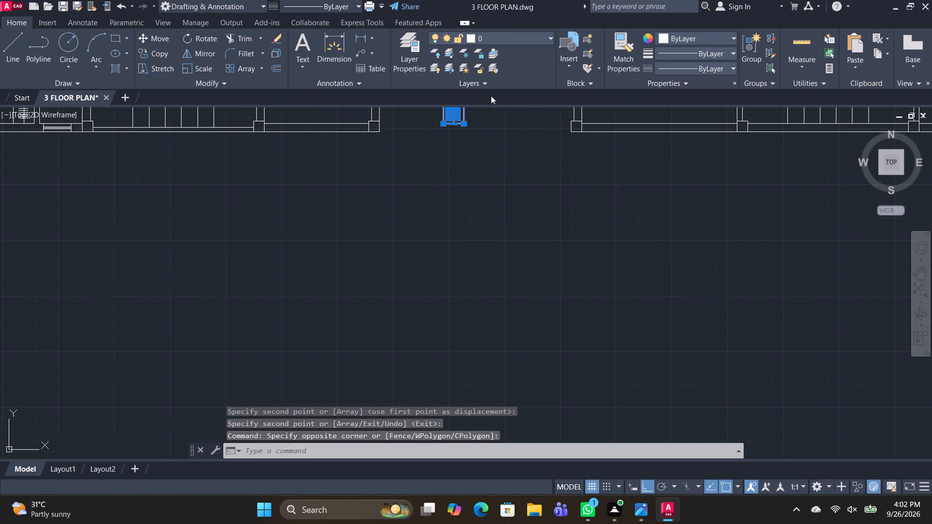
pyautogui.press('m')
pyautogui.press('space')
pyautogui.moveTo(448, 156); pyautogui.dragTo(451, 173)
pyautogui.click(649, 329)
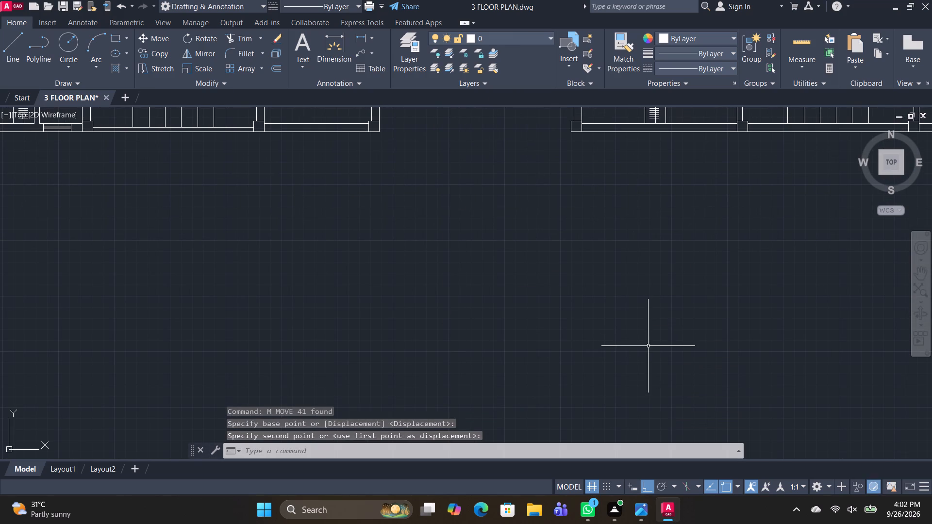
# Undo the move that placed the copied wardrobe in the second plan's southwestern room.
pyautogui.scroll(-3, 594, 323)
pyautogui.hotkey('ctrl', 'z')
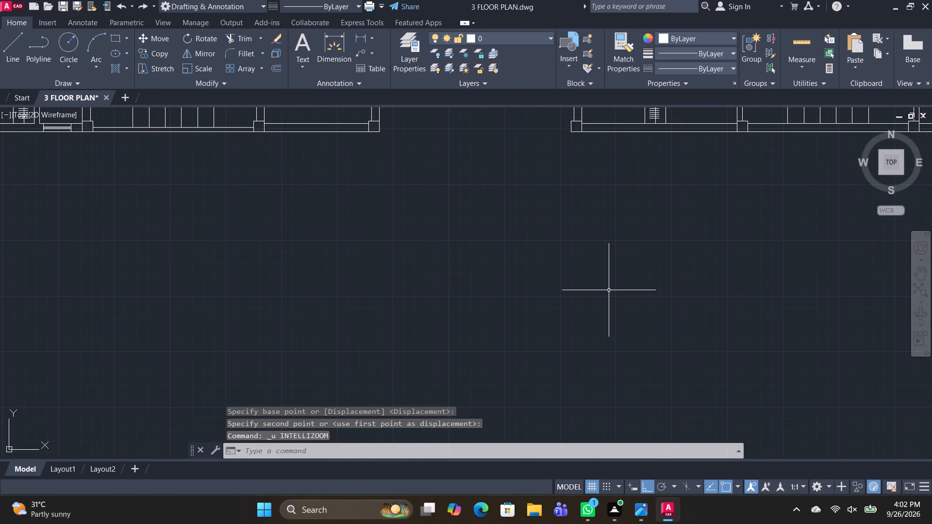
pyautogui.click(648, 491)
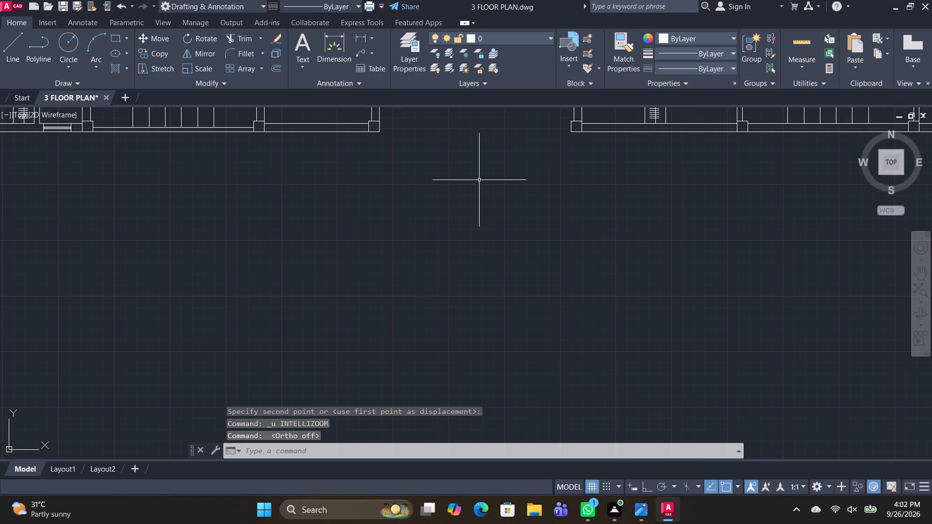
pyautogui.moveTo(479, 178); pyautogui.dragTo(498, 345, button='middle')
pyautogui.scroll(-1, 491, 333)
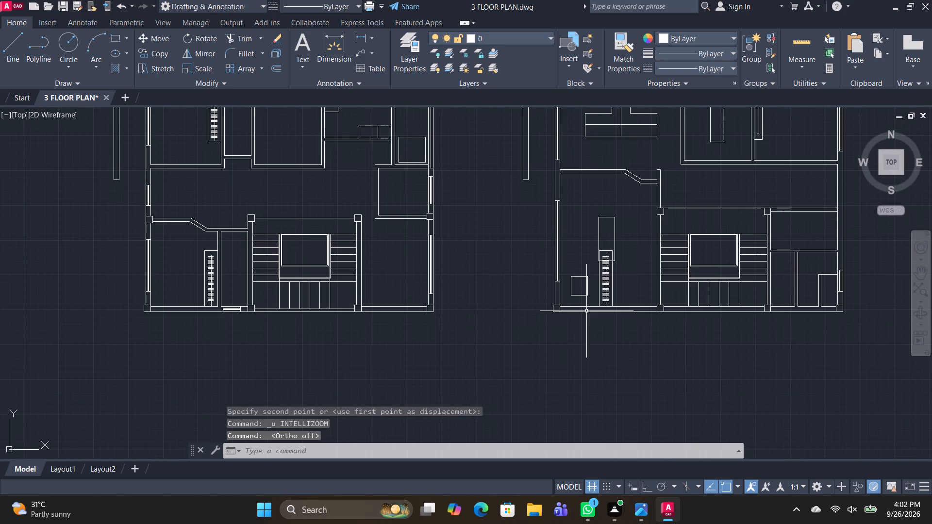
pyautogui.hotkey('ctrl', 'z')
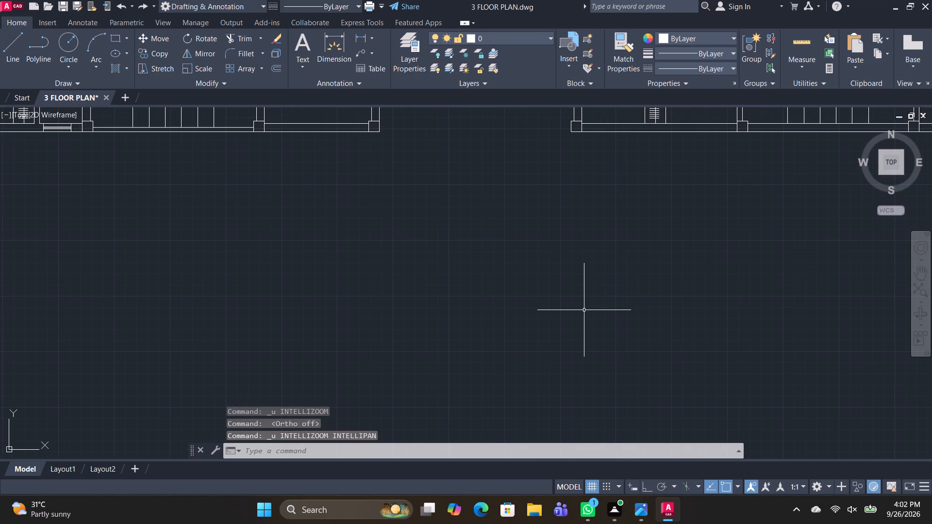
pyautogui.hotkey('ctrl', 'z')
# Move the copied wardrobe from the gap about 25'-5" southeast at 315° into the empty area south of the second plan.
pyautogui.moveTo(586, 305); pyautogui.dragTo(584, 380, button='middle')
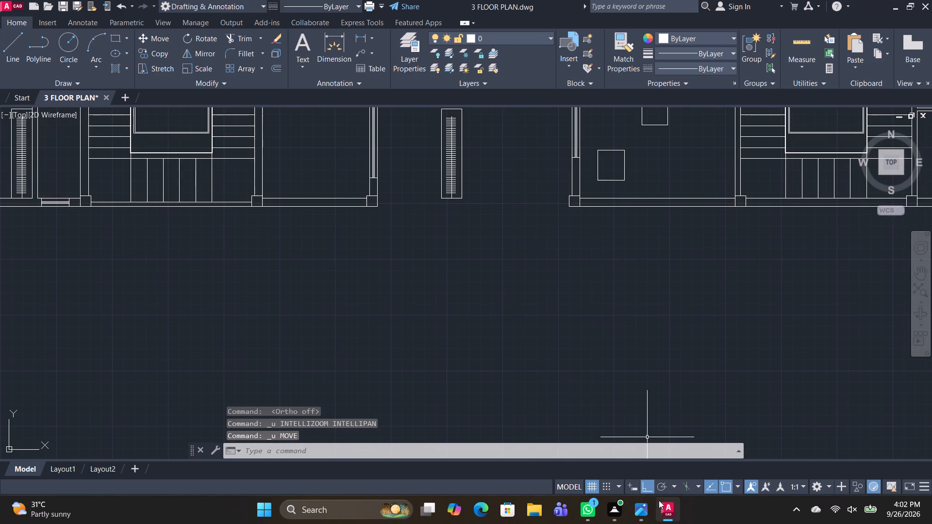
pyautogui.click(650, 487)
pyautogui.moveTo(487, 264); pyautogui.dragTo(499, 315, button='middle')
pyautogui.moveTo(502, 321); pyautogui.dragTo(480, 249)
pyautogui.click(440, 133)
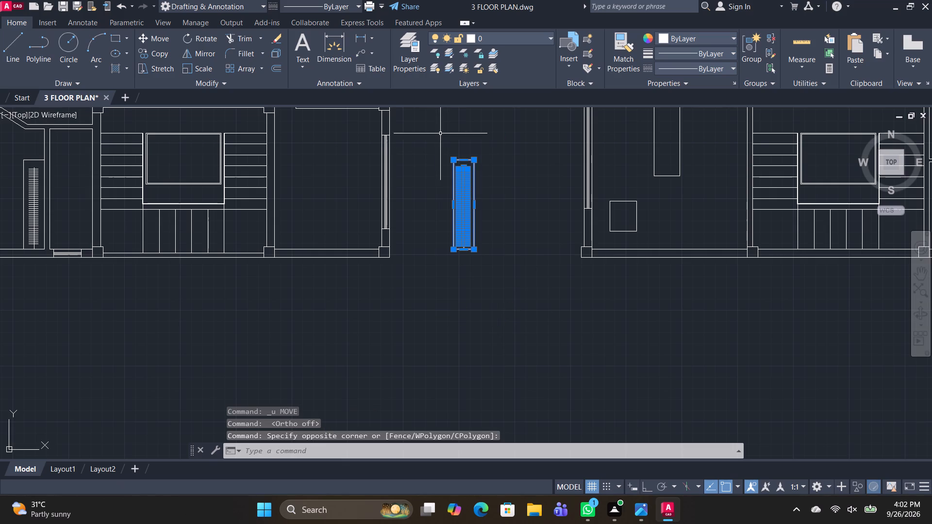
pyautogui.write('M')
pyautogui.press('space')
pyautogui.click(454, 161)
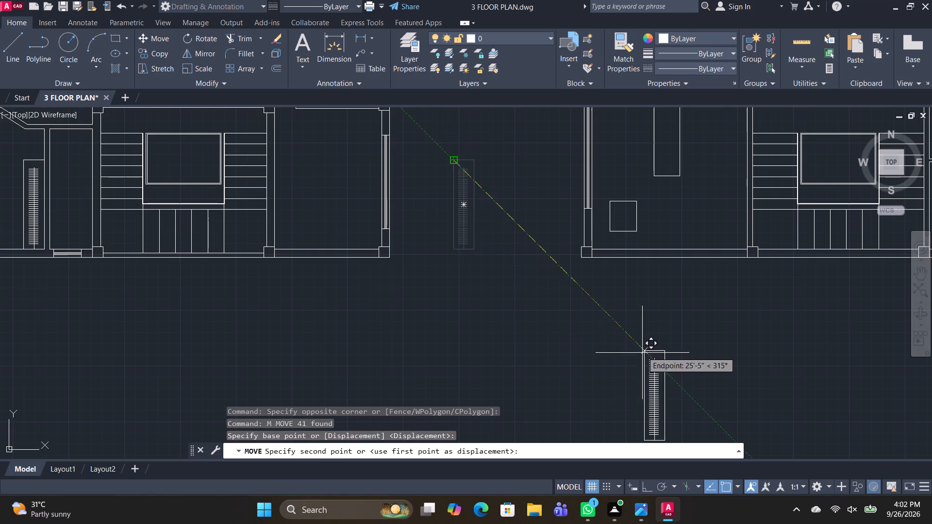
pyautogui.click(642, 351)
pyautogui.press('space')
pyautogui.moveTo(702, 412); pyautogui.dragTo(652, 318, button='middle')
pyautogui.press('Escape')
# Rotate the copied wardrobe a quarter turn about its centre so that it lies horizontally.
pyautogui.write('RO')
pyautogui.press('space')
pyautogui.moveTo(668, 387); pyautogui.dragTo(654, 365)
pyautogui.click(563, 244)
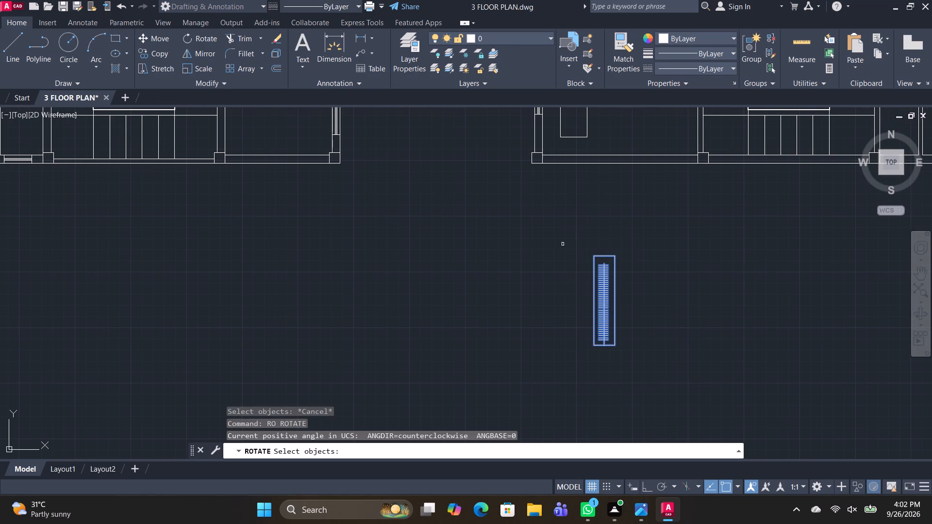
pyautogui.press('space')
pyautogui.click(605, 301)
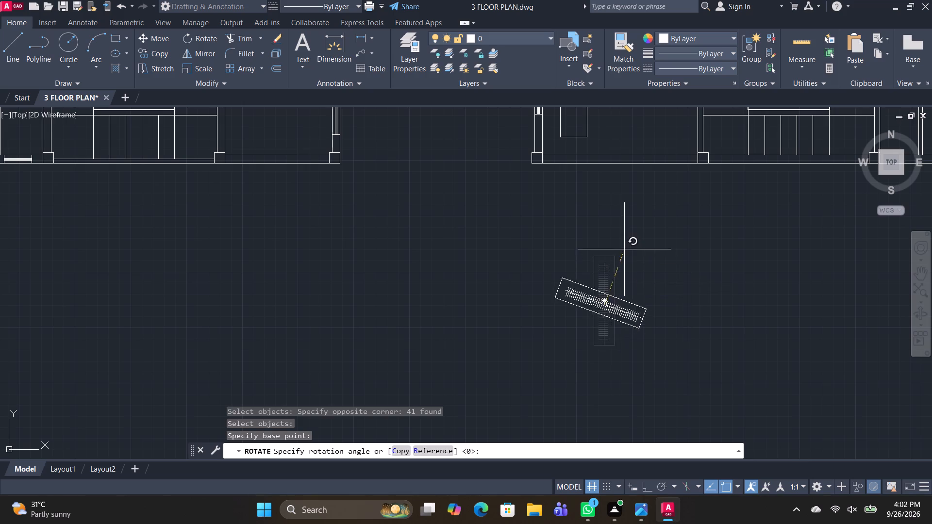
pyautogui.click(646, 484)
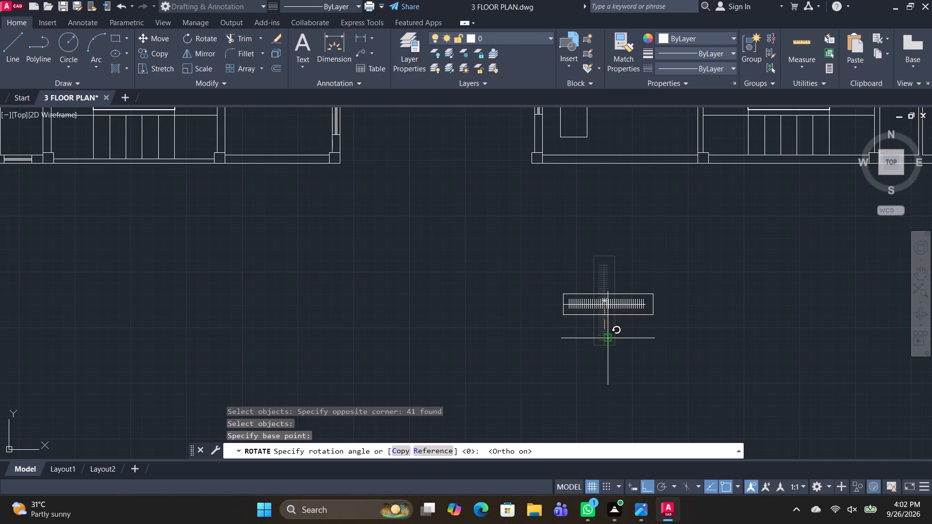
pyautogui.click(610, 374)
pyautogui.press('space')
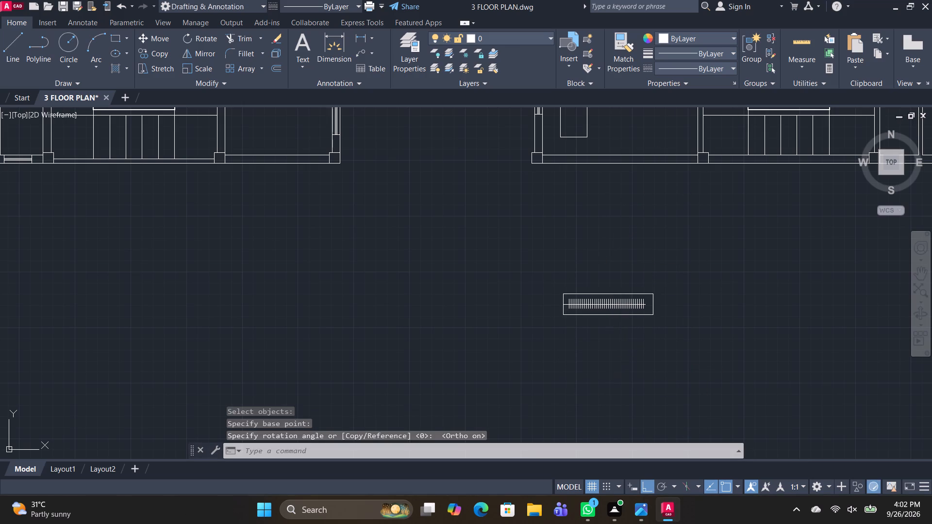
pyautogui.press('Escape')
# Copy the horizontal wardrobe into the first plan's southeastern room, just below its northern wall.
pyautogui.moveTo(667, 353); pyautogui.dragTo(663, 346)
pyautogui.click(483, 249)
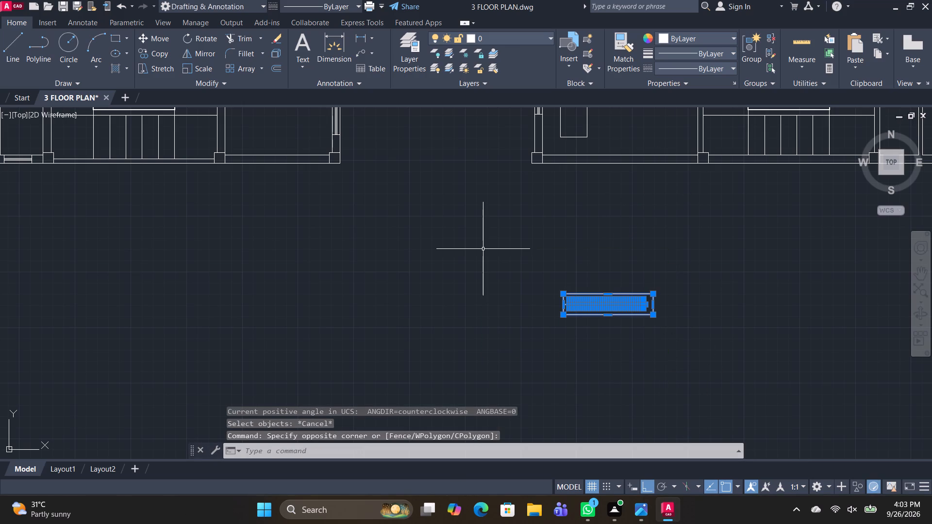
pyautogui.write('CO')
pyautogui.press('space')
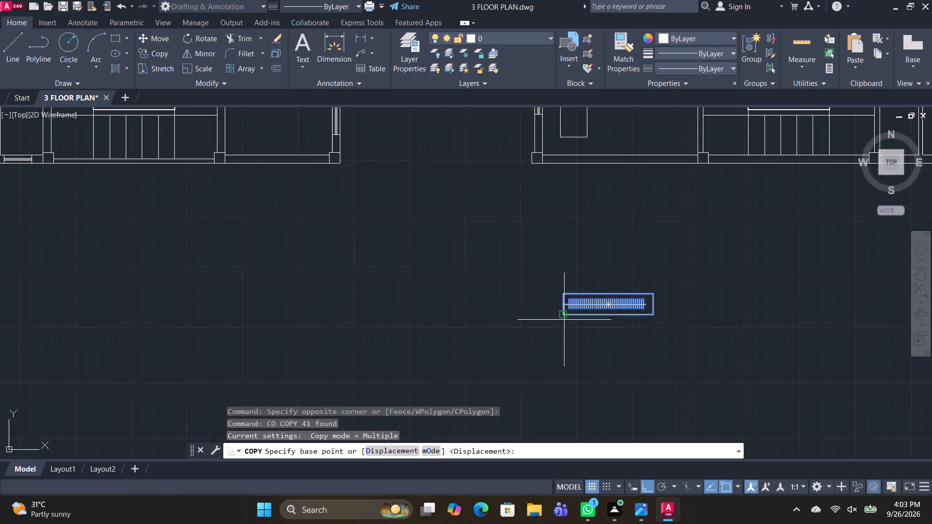
pyautogui.click(563, 314)
pyautogui.moveTo(717, 270); pyautogui.dragTo(184, 411, button='middle')
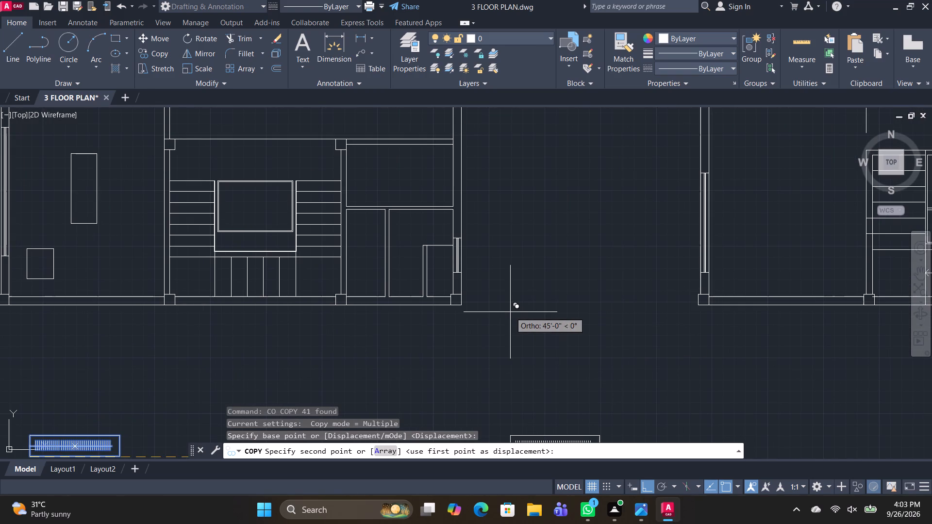
pyautogui.scroll(-3, 454, 307)
pyautogui.moveTo(331, 321); pyautogui.dragTo(480, 333, button='middle')
pyautogui.scroll(3, 454, 315)
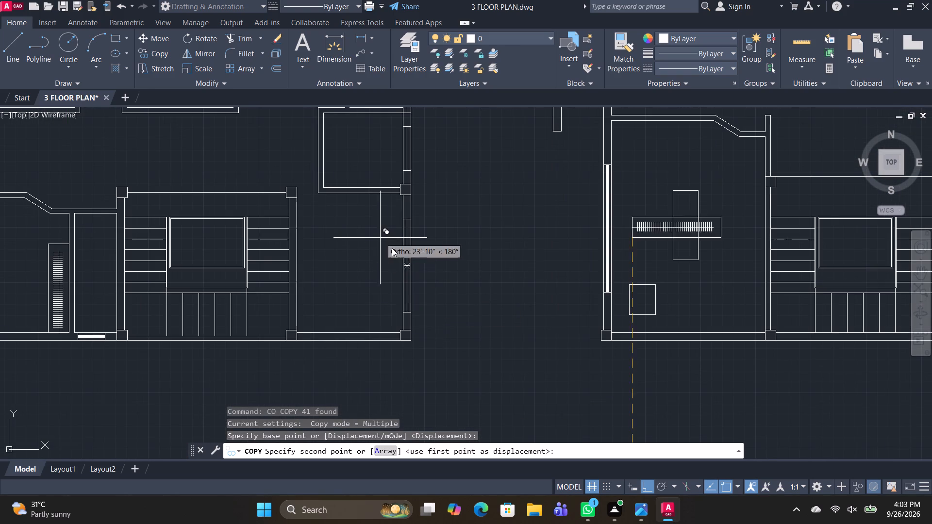
pyautogui.click(647, 481)
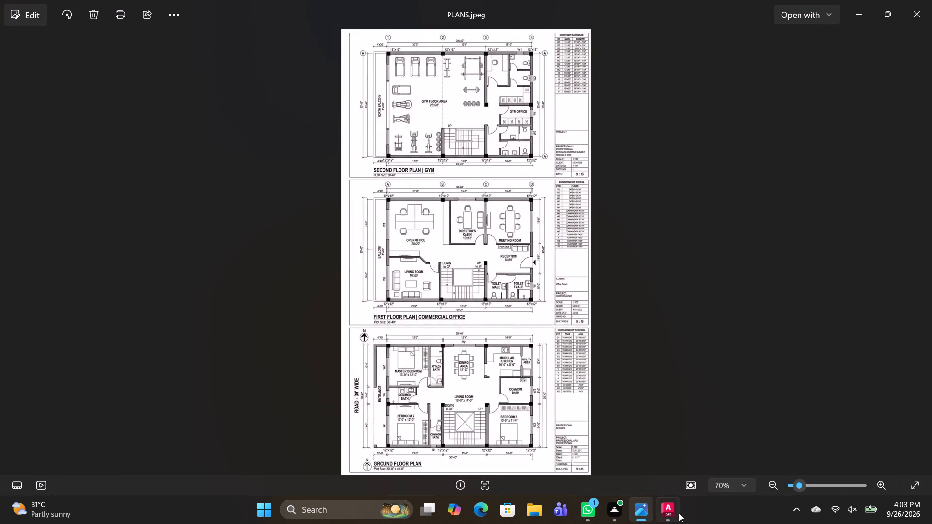
pyautogui.click(669, 512)
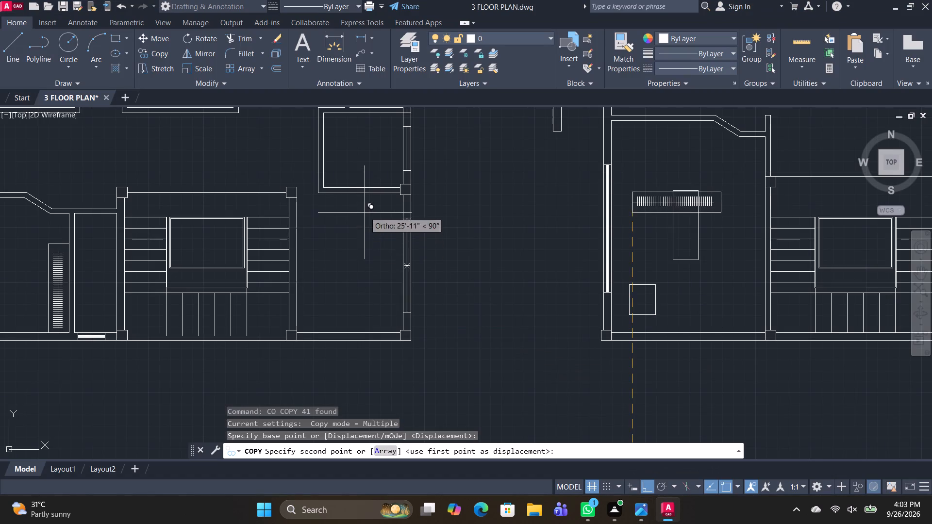
pyautogui.click(650, 486)
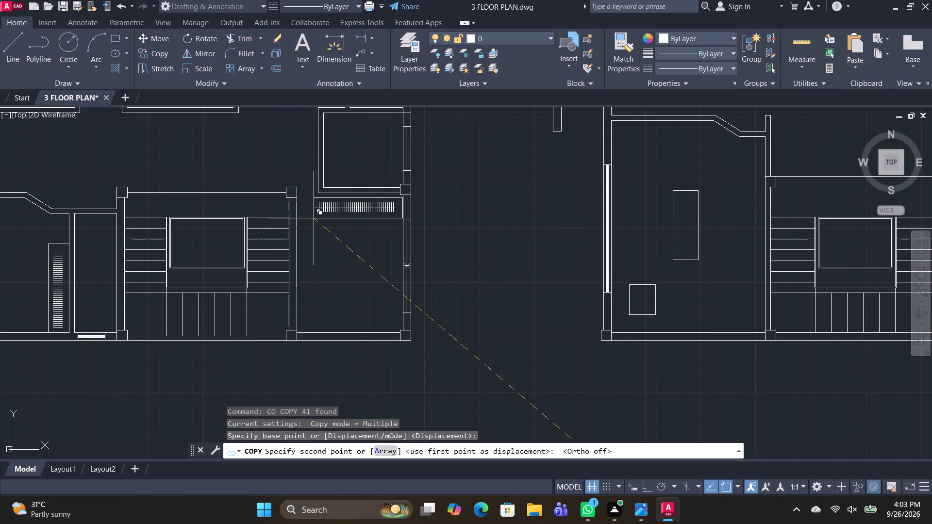
pyautogui.click(308, 218)
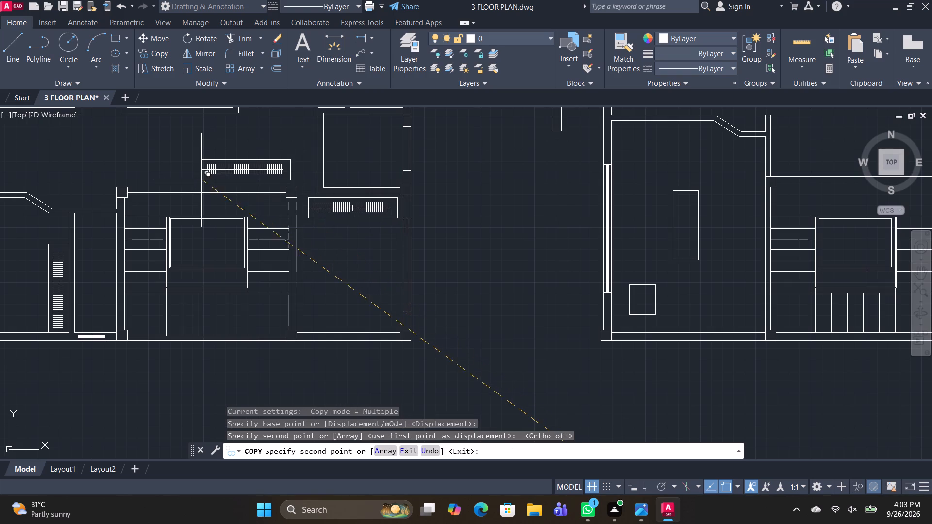
pyautogui.press('Escape')
# Scale the southeastern room's complete wardrobe down to about three-quarters of its size from its northwestern corner.
pyautogui.click(193, 68)
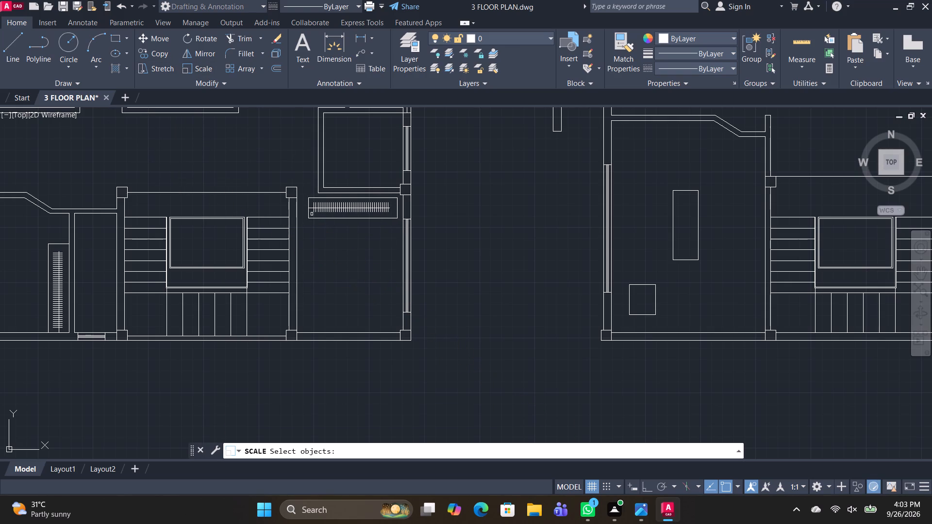
pyautogui.moveTo(350, 254); pyautogui.dragTo(346, 248)
pyautogui.click(305, 199)
pyautogui.scroll(2, 348, 237)
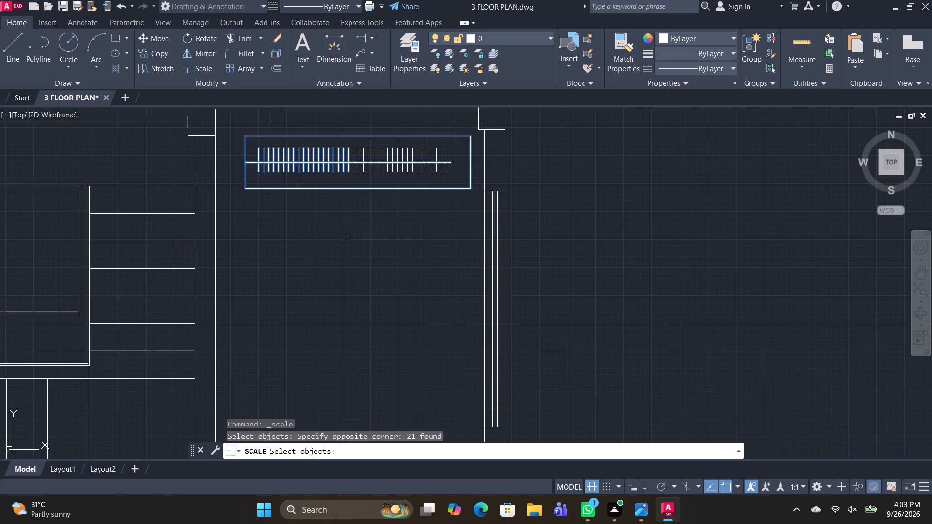
pyautogui.moveTo(357, 245); pyautogui.dragTo(360, 312, button='middle')
pyautogui.moveTo(469, 324); pyautogui.dragTo(460, 309)
pyautogui.click(335, 205)
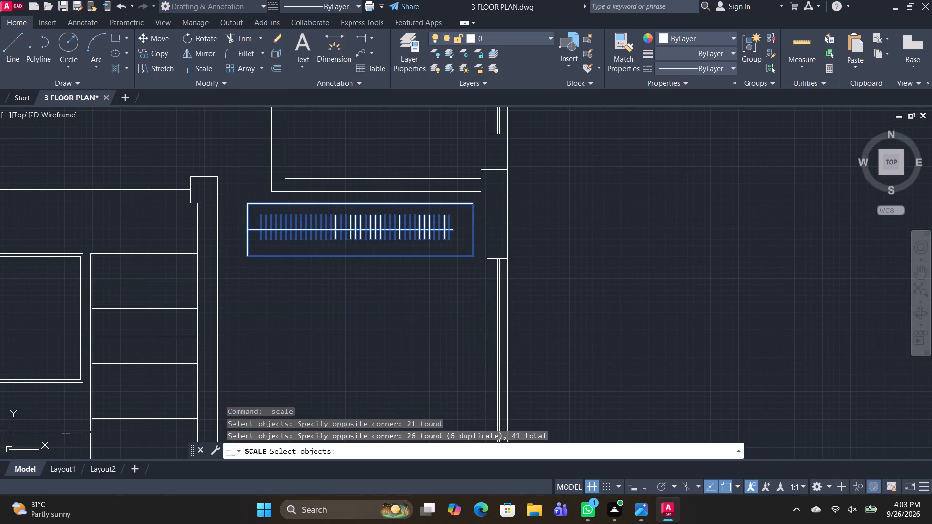
pyautogui.press('space')
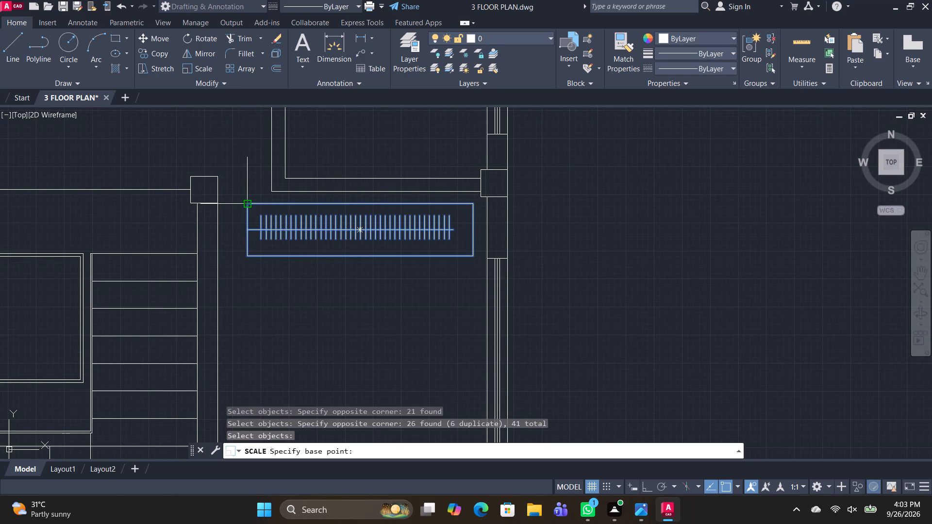
pyautogui.click(250, 204)
pyautogui.click(329, 215)
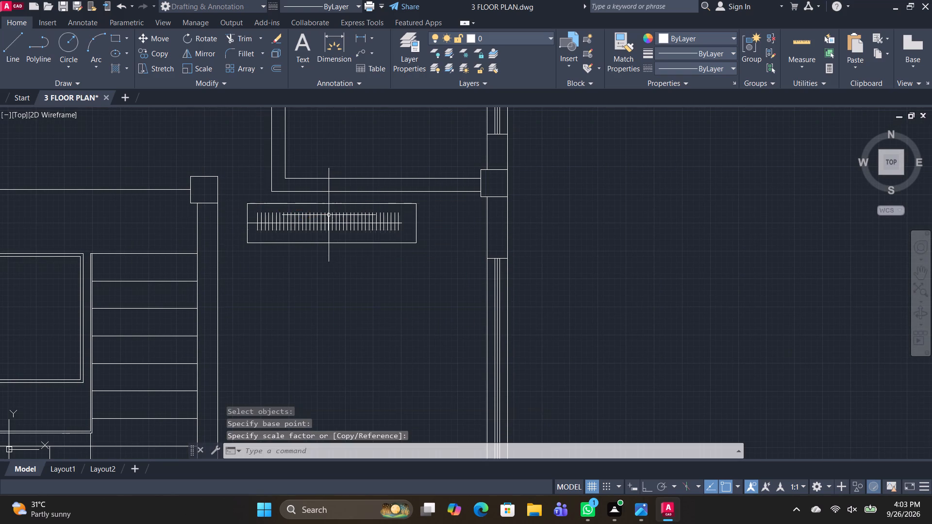
# Move the scaled wardrobe east, close to the southeastern room's eastern wall and below its northern wall.
pyautogui.click(443, 286)
pyautogui.press('space')
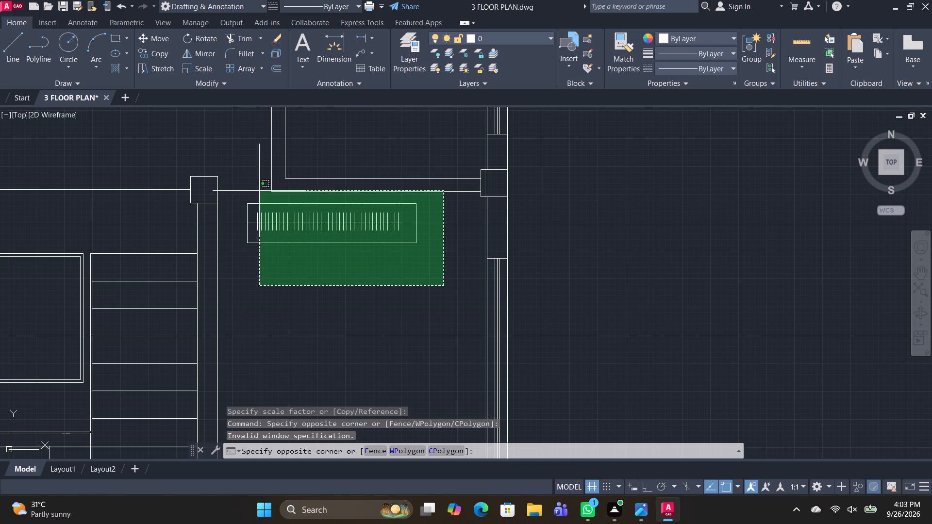
pyautogui.click(241, 198)
pyautogui.write('M')
pyautogui.press('space')
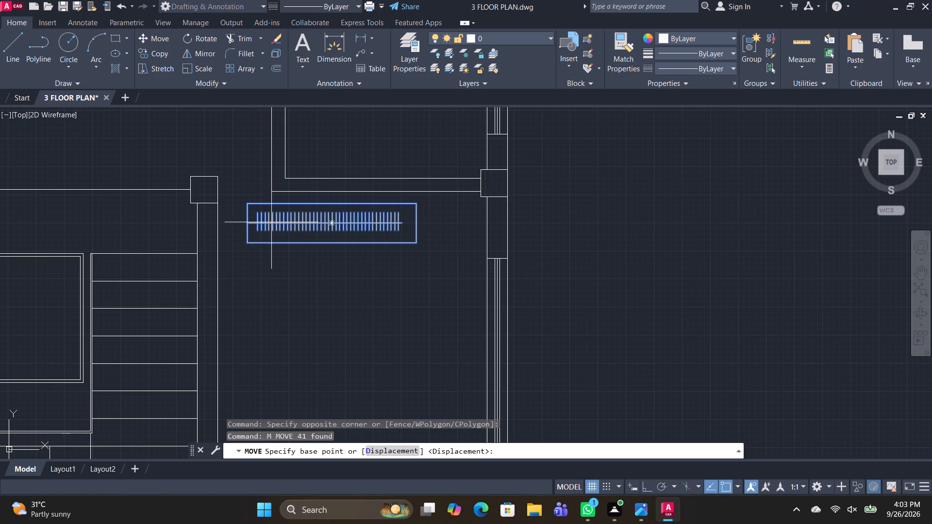
pyautogui.click(334, 223)
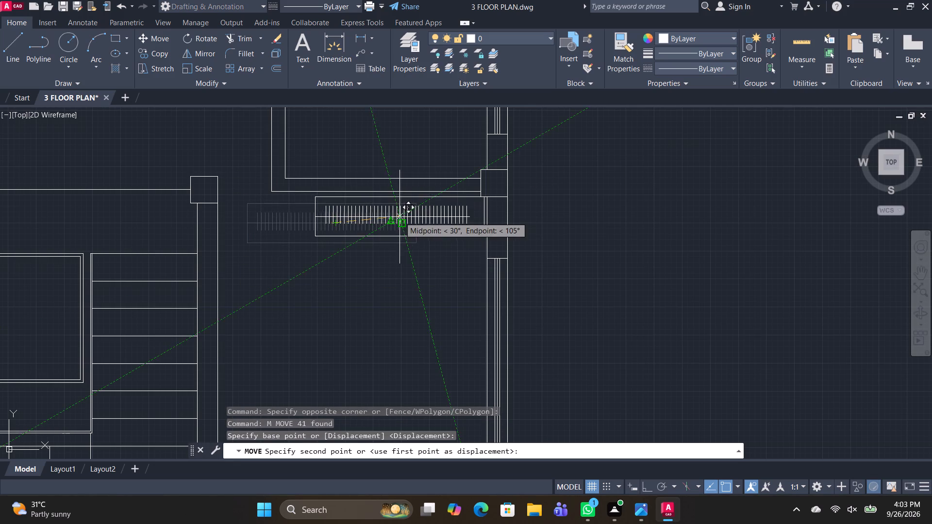
pyautogui.click(396, 218)
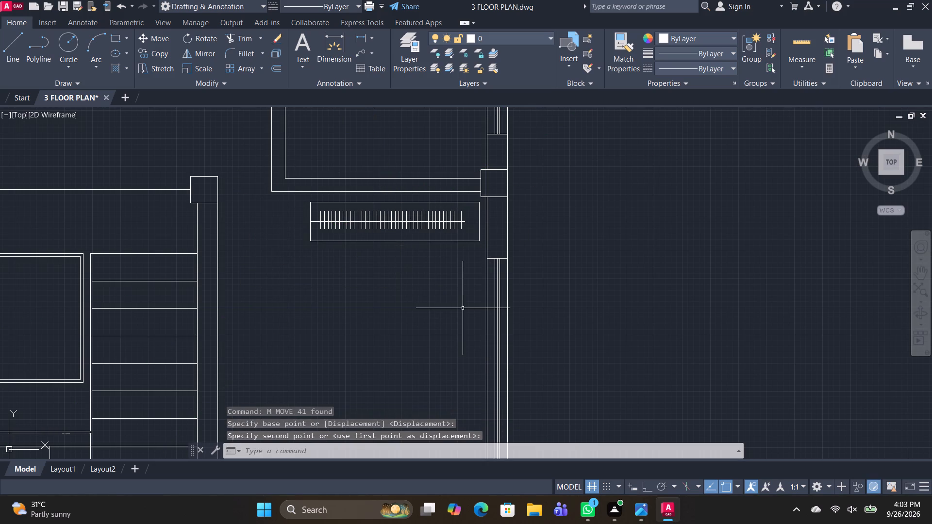
pyautogui.press('Escape')
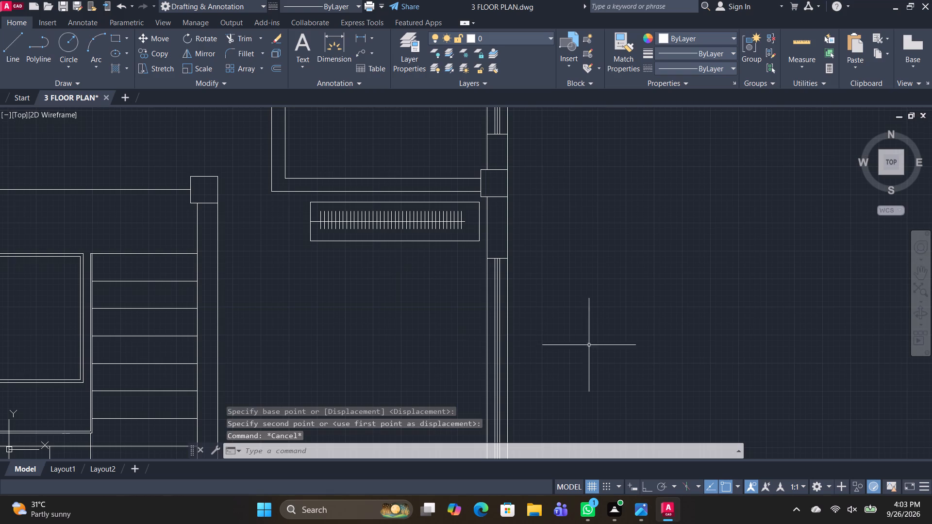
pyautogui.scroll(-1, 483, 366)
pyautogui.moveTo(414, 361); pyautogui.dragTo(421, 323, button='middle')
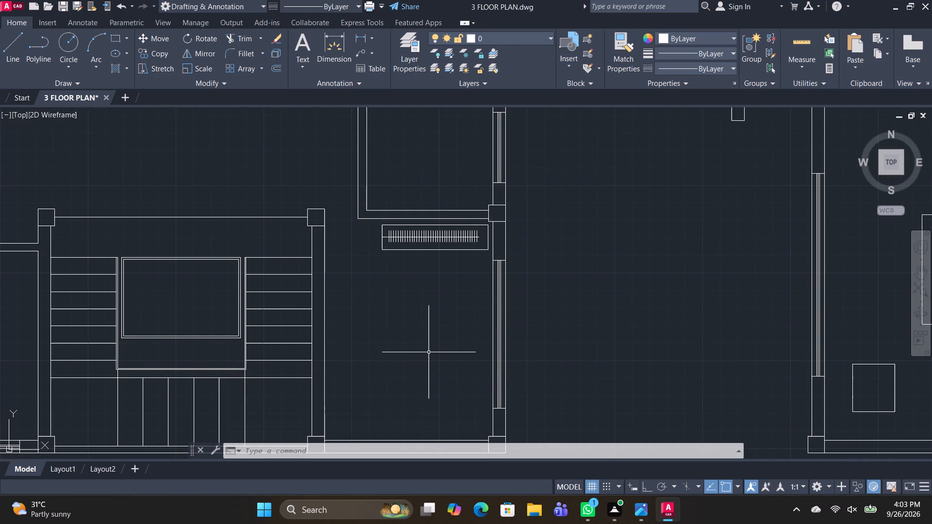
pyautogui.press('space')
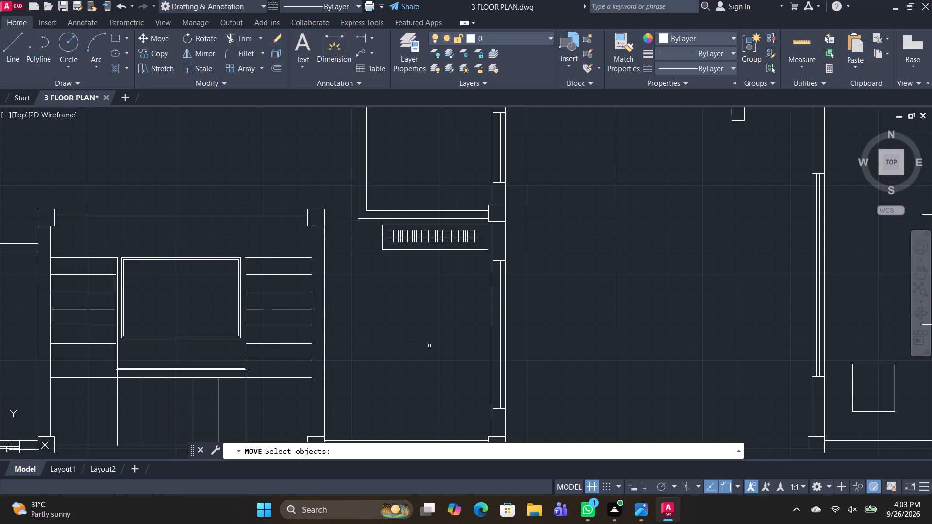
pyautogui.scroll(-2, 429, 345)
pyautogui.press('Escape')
# Insert the Bed - Queen and Chair - Rocking blocks from DesignCenter's Home - Space Planner.dwg between the first and second plans.
pyautogui.write('ADC')
pyautogui.press('space')
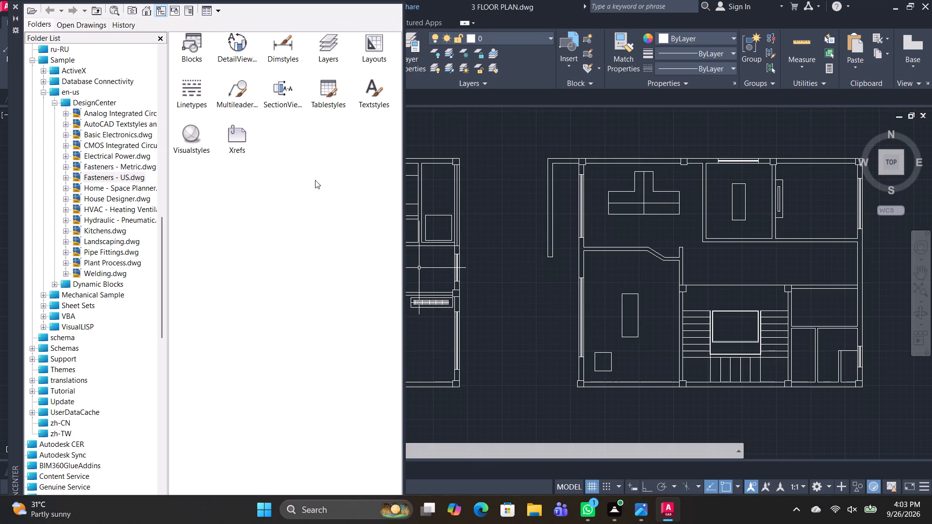
pyautogui.doubleClick(107, 186)
pyautogui.doubleClick(185, 59)
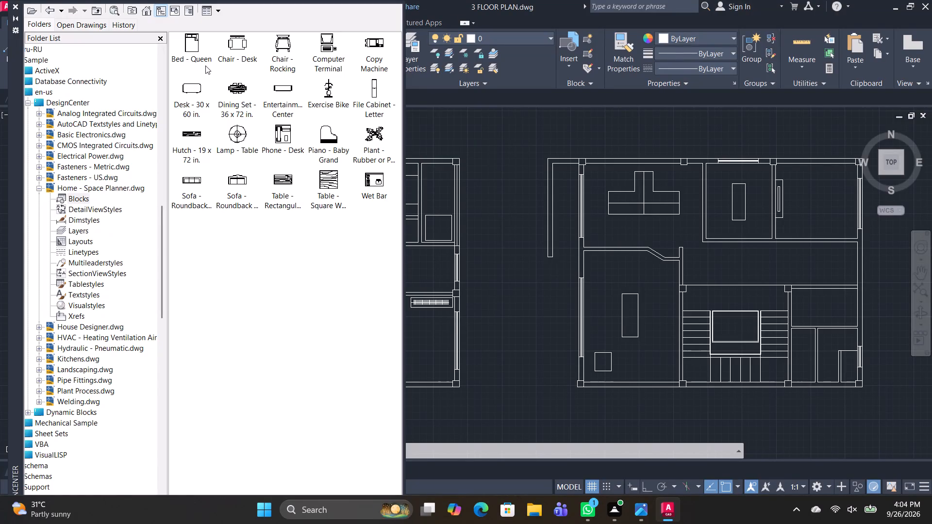
pyautogui.moveTo(190, 40); pyautogui.dragTo(500, 331)
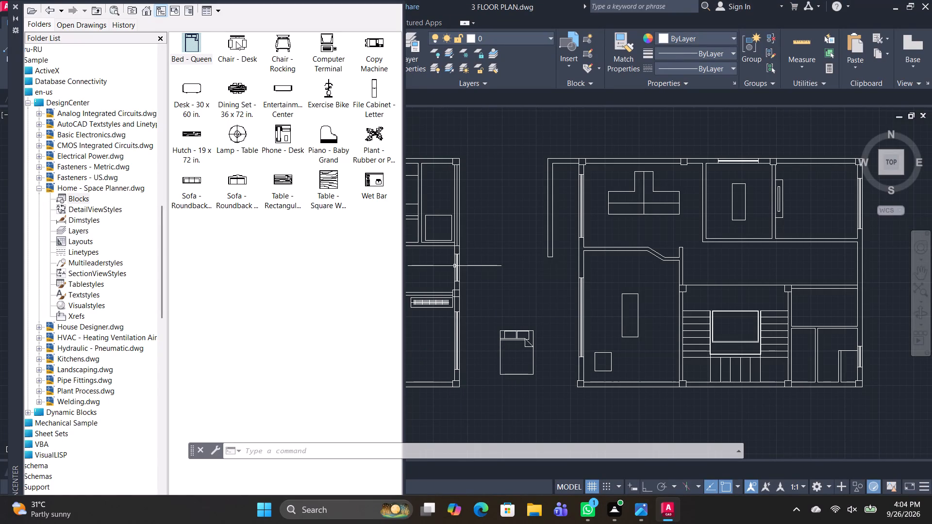
pyautogui.moveTo(281, 41); pyautogui.dragTo(526, 383)
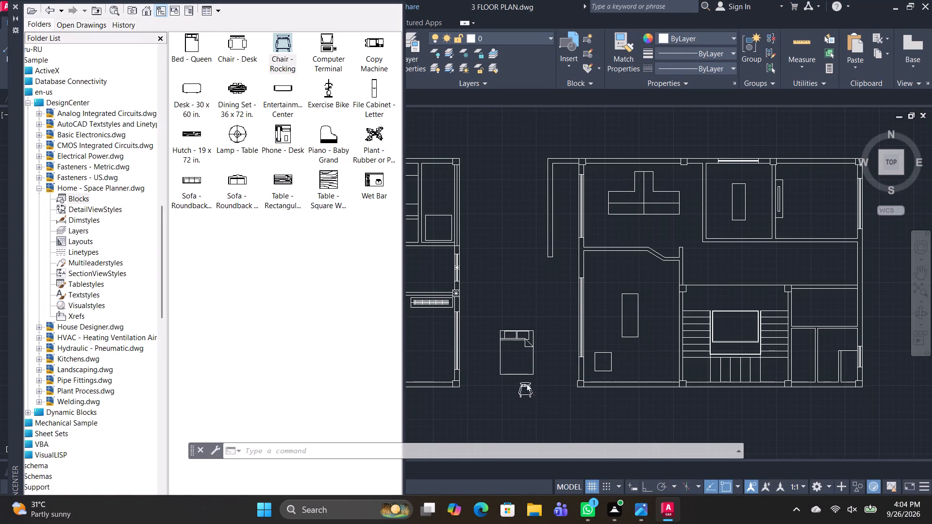
# Move the inserted rocking chair north of the queen bed, between the first and second plans.
pyautogui.moveTo(526, 383); pyautogui.dragTo(498, 209)
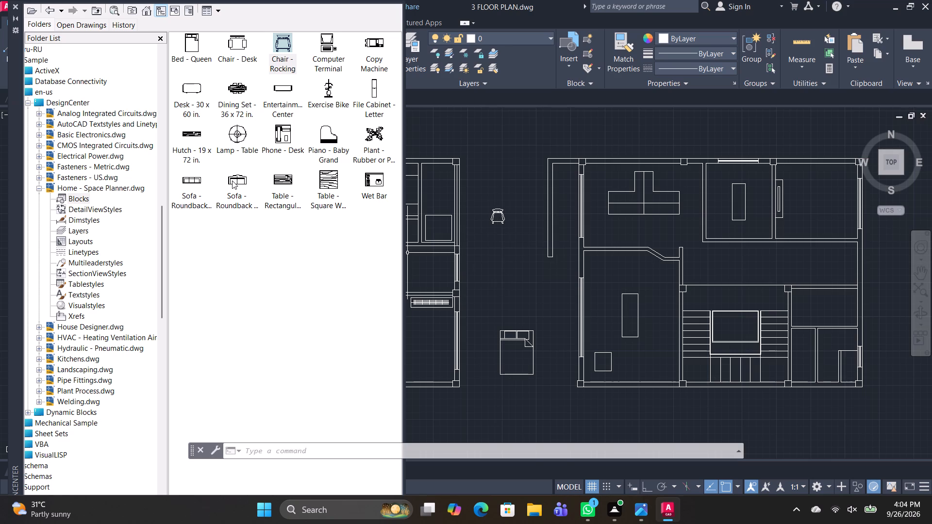
# Insert the two Sofa - Roundback blocks south of the bed and second plan, and Dining Set - 36 x 72 in. north of the rocking chair.
pyautogui.moveTo(192, 181); pyautogui.dragTo(529, 414)
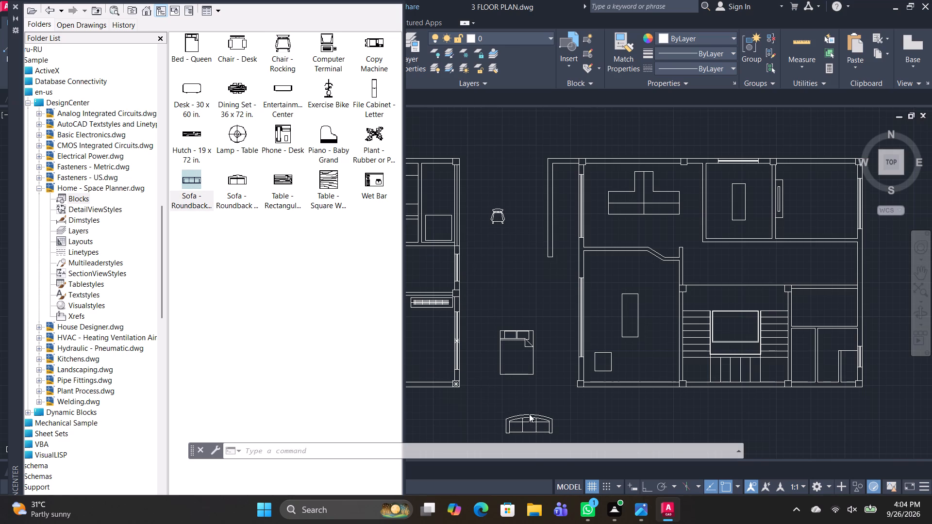
pyautogui.moveTo(529, 414); pyautogui.dragTo(529, 415)
pyautogui.moveTo(234, 179); pyautogui.dragTo(648, 414)
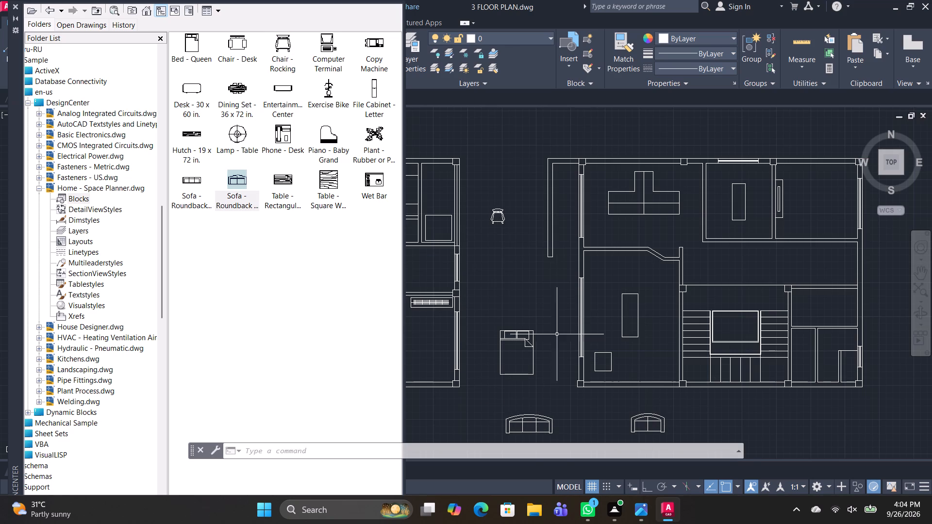
pyautogui.moveTo(236, 87); pyautogui.dragTo(540, 110)
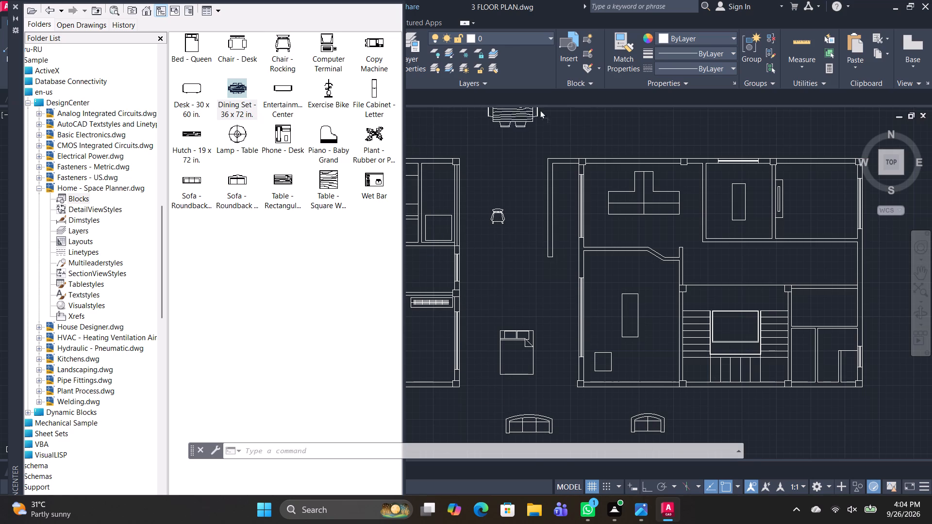
pyautogui.moveTo(540, 110); pyautogui.dragTo(506, 128)
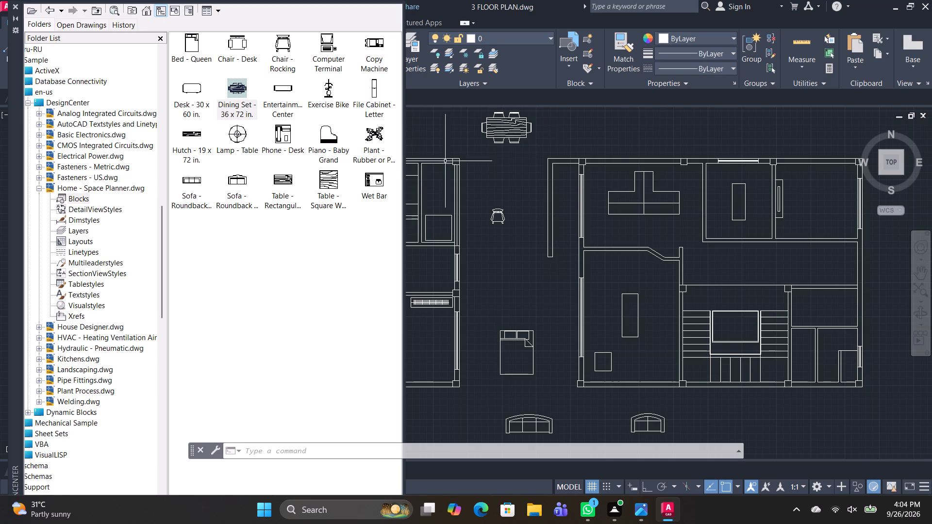
pyautogui.press('Escape')
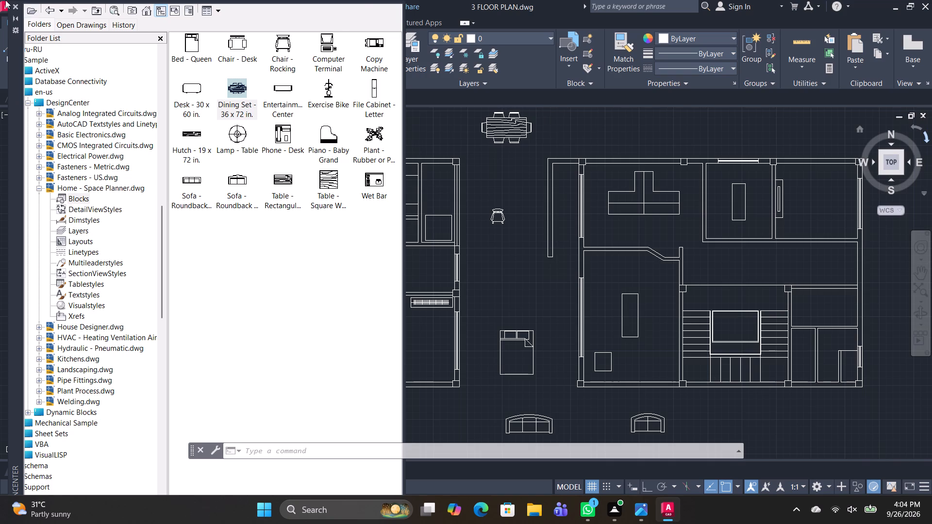
pyautogui.click(15, 6)
# Rotate the inserted dining set a quarter turn about its centre so its length runs north-south.
pyautogui.moveTo(439, 224); pyautogui.dragTo(429, 293, button='middle')
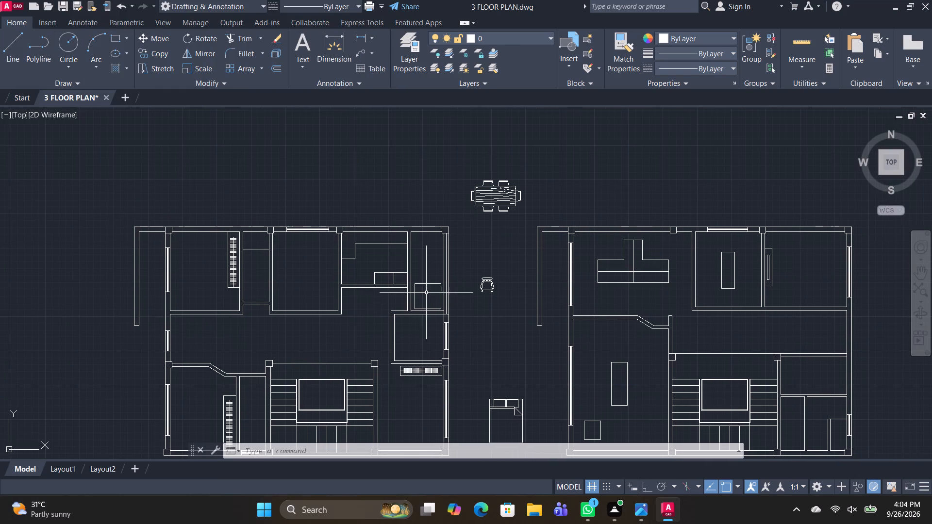
pyautogui.moveTo(436, 372); pyautogui.dragTo(403, 321, button='middle')
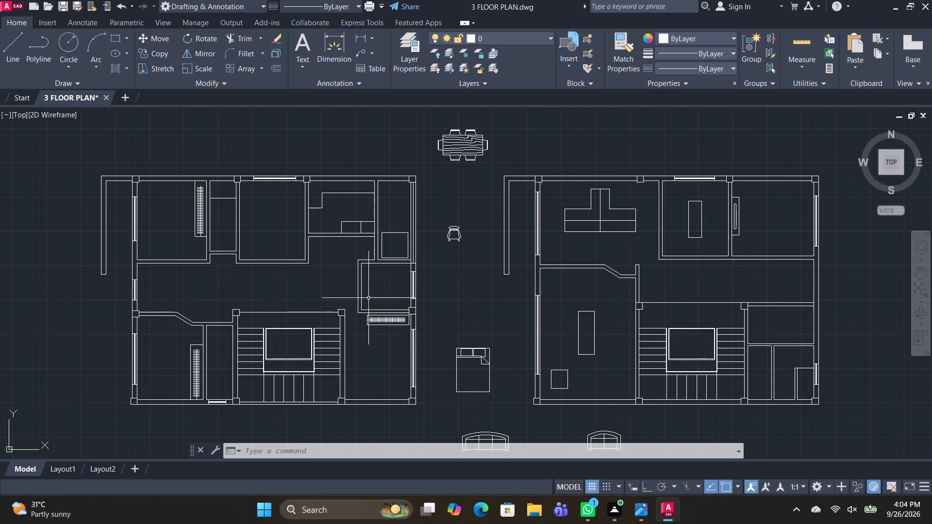
pyautogui.moveTo(494, 169); pyautogui.dragTo(491, 164)
pyautogui.click(415, 128)
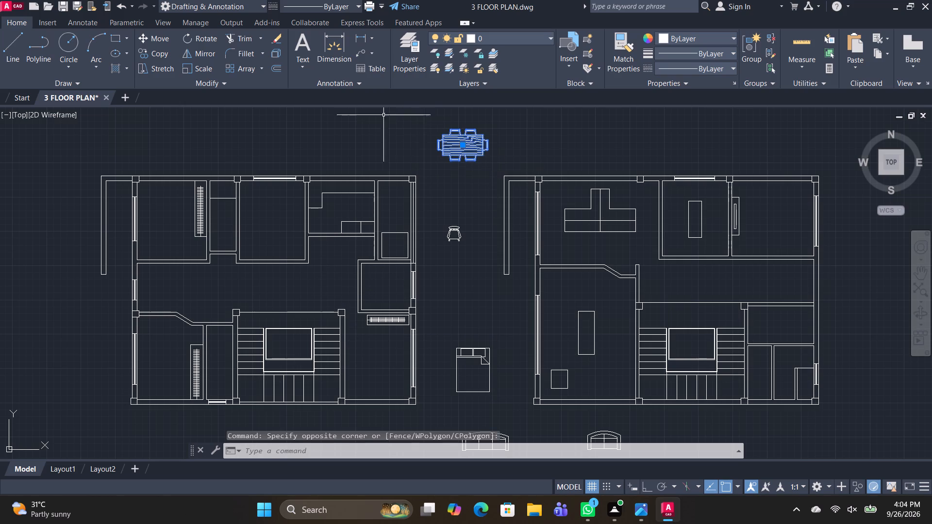
pyautogui.click(203, 39)
pyautogui.click(462, 142)
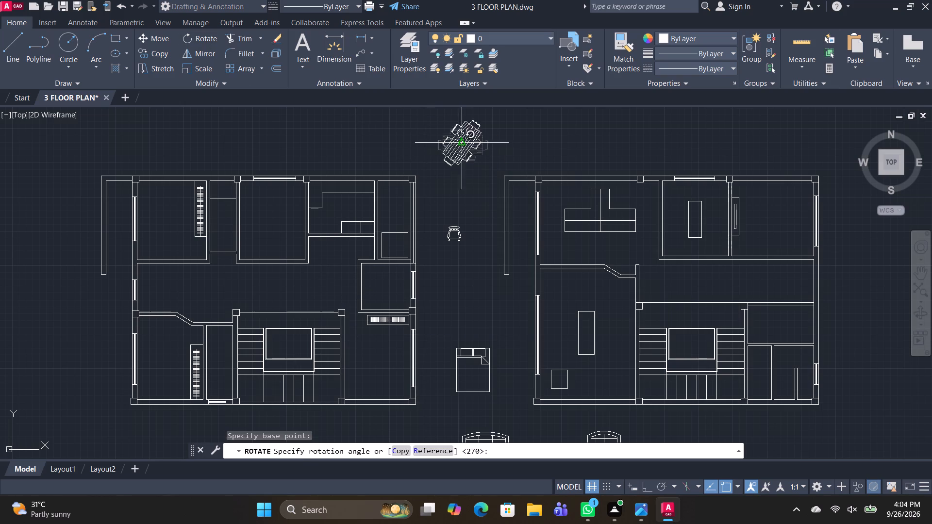
pyautogui.click(648, 487)
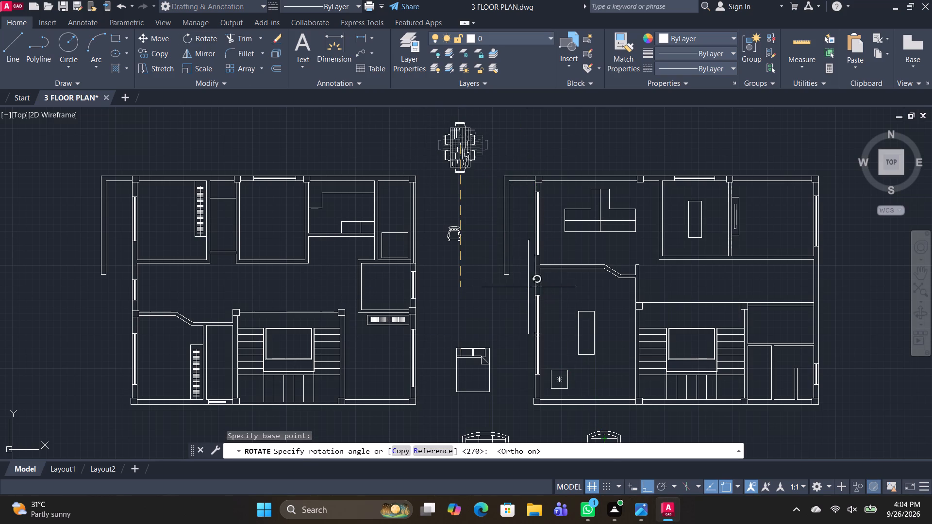
pyautogui.click(485, 301)
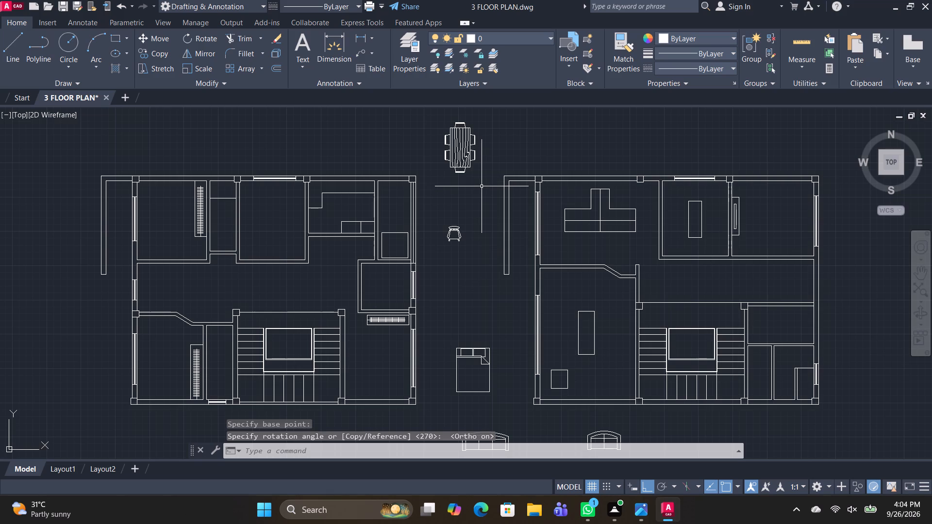
# Copy the rotated dining set into the first plan's north-central room and the second plan's northeastern room.
pyautogui.write('CO')
pyautogui.press('space')
pyautogui.moveTo(491, 203); pyautogui.dragTo(489, 189)
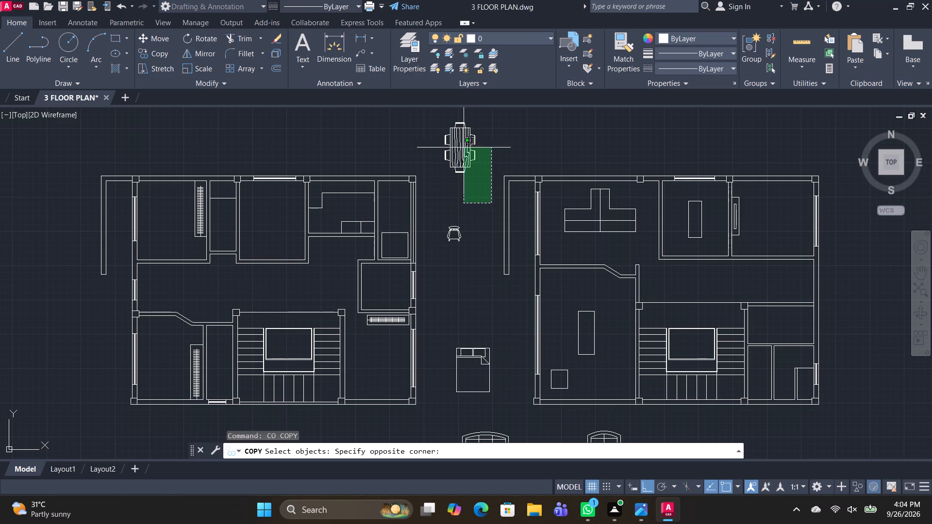
pyautogui.click(433, 115)
pyautogui.press('space')
pyautogui.click(462, 148)
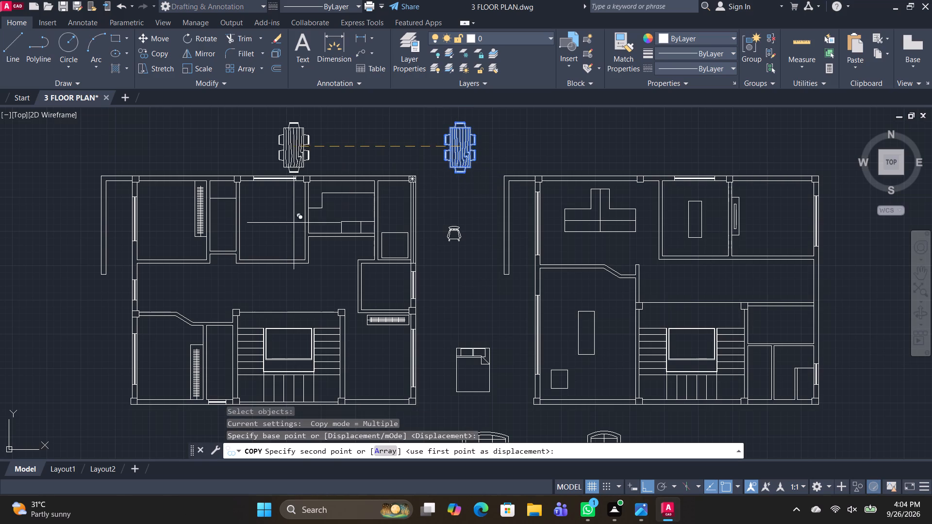
pyautogui.click(649, 491)
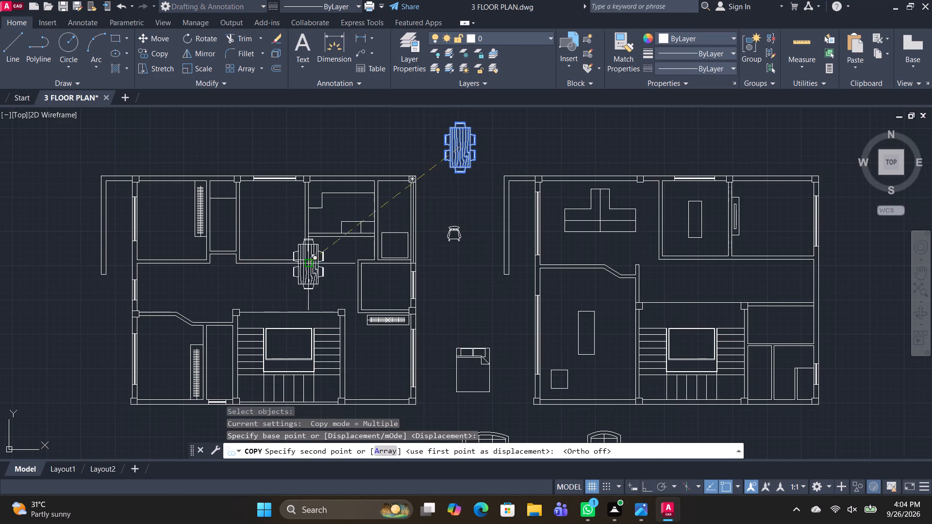
pyautogui.click(272, 220)
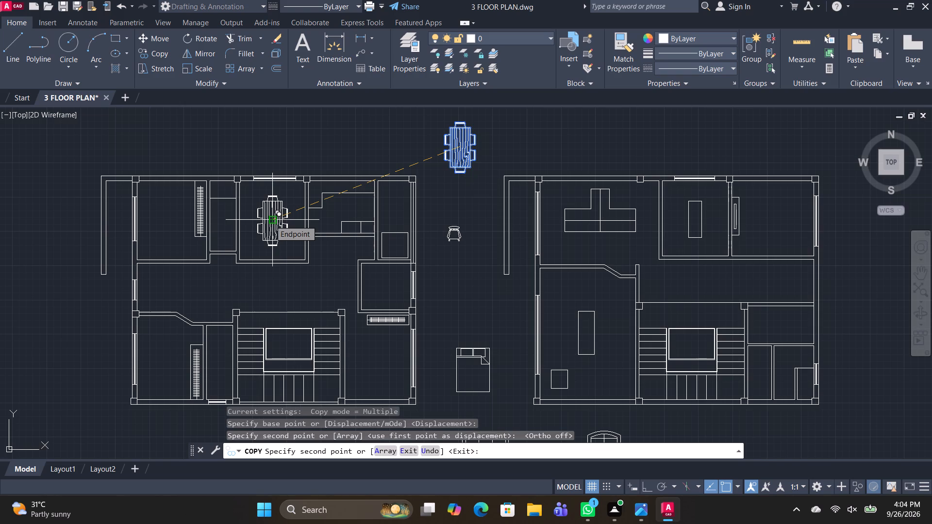
pyautogui.moveTo(391, 234); pyautogui.dragTo(313, 282, button='middle')
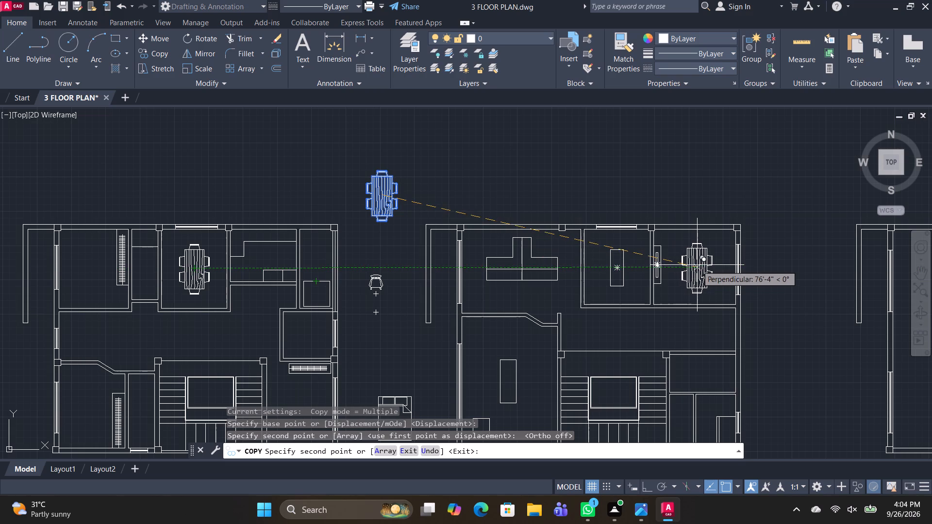
pyautogui.click(697, 264)
pyautogui.moveTo(751, 302); pyautogui.dragTo(543, 273, button='middle')
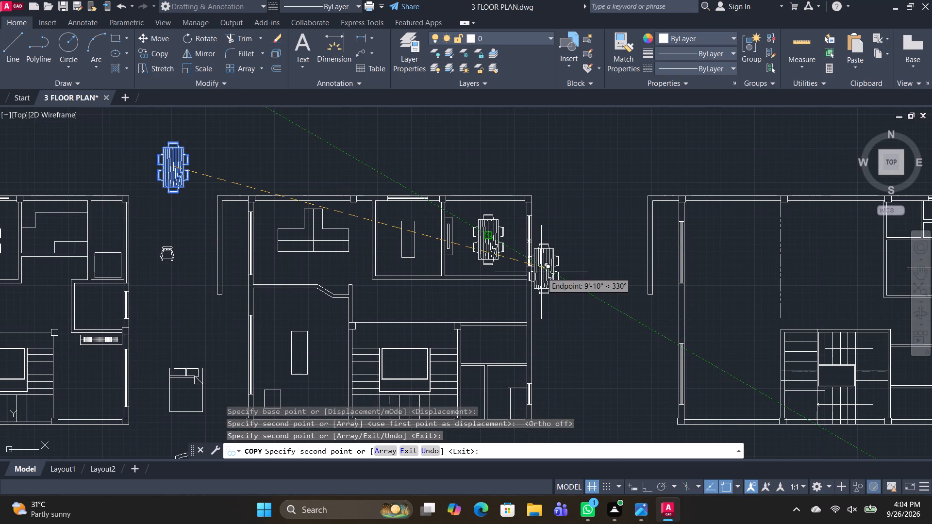
pyautogui.press('Escape')
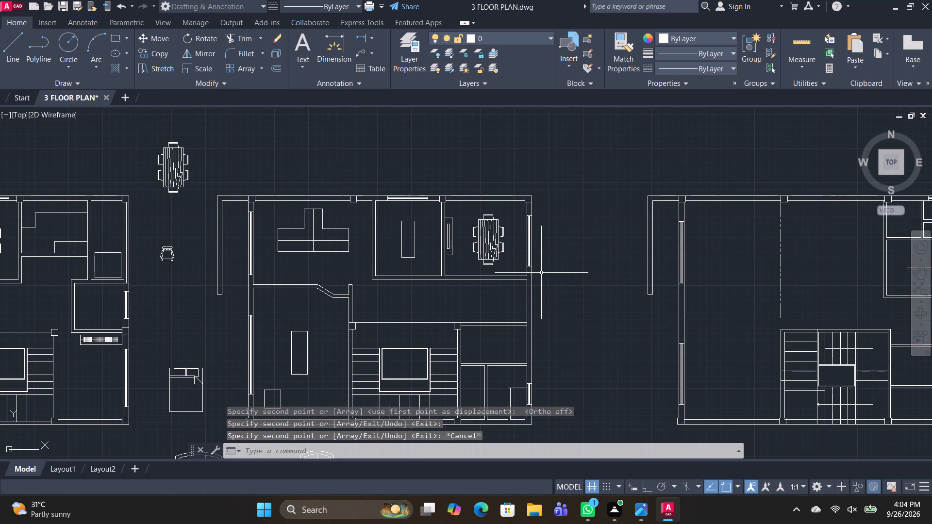
pyautogui.press('Escape')
# Copy the rocking chair into the second plan's north-central room, placing two west of the rectangular desk and one east of it.
pyautogui.moveTo(583, 310); pyautogui.dragTo(649, 301, button='middle')
pyautogui.scroll(1, 336, 266)
pyautogui.moveTo(357, 272); pyautogui.dragTo(452, 327, button='middle')
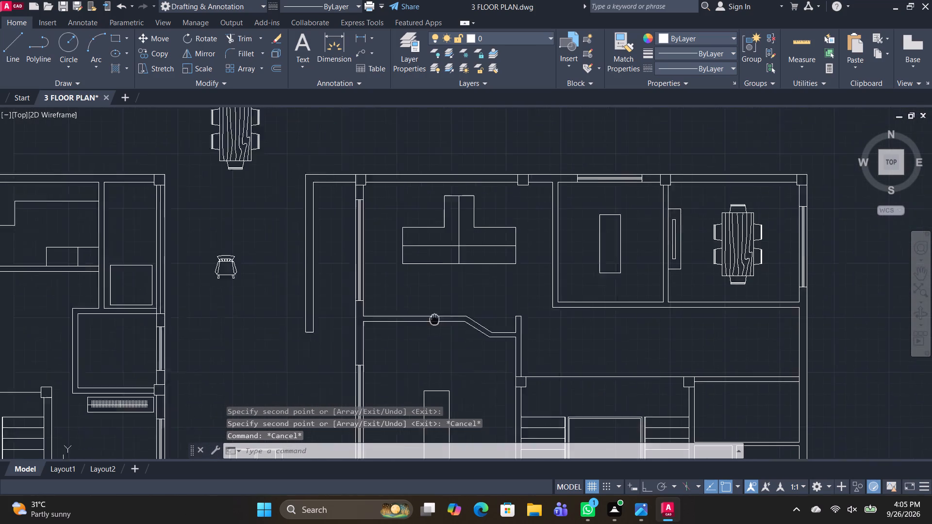
pyautogui.moveTo(452, 327); pyautogui.dragTo(460, 327, button='middle')
pyautogui.moveTo(308, 314); pyautogui.dragTo(292, 303)
pyautogui.click(254, 262)
pyautogui.press('c')
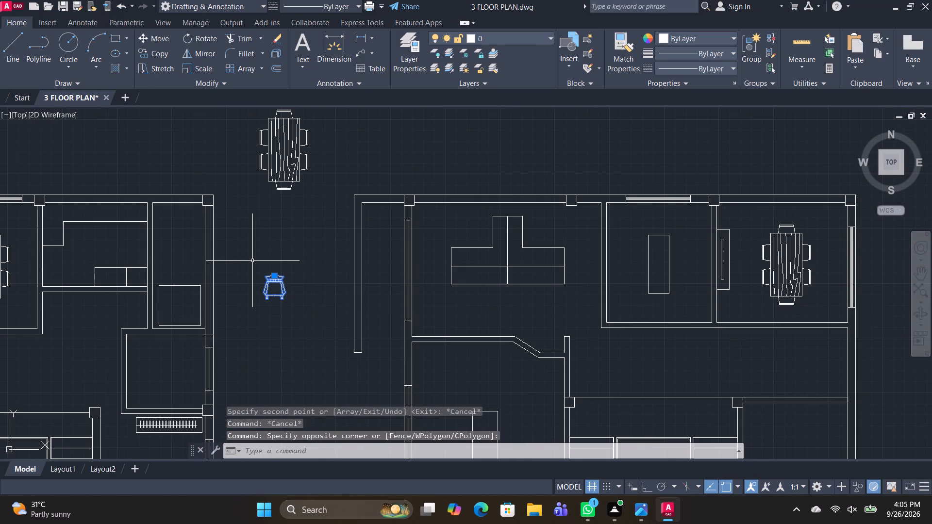
pyautogui.write('O')
pyautogui.press('space')
pyautogui.click(275, 302)
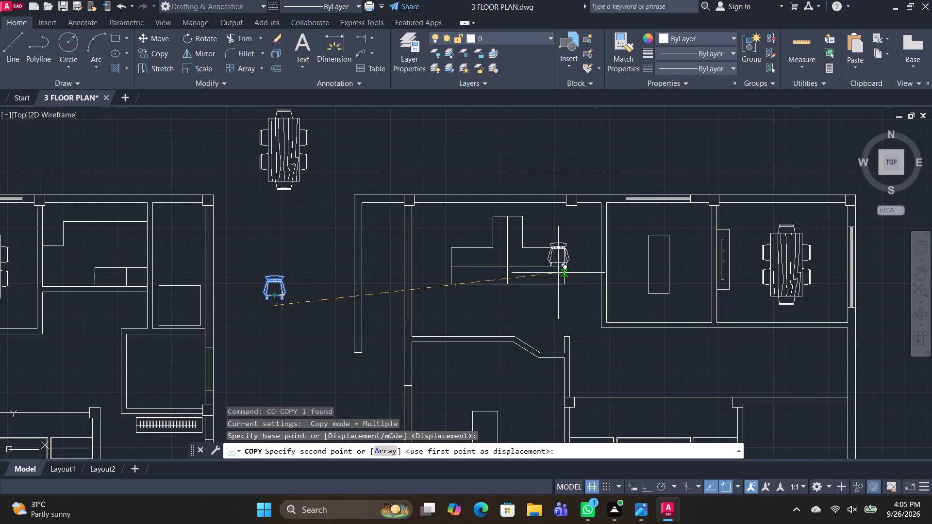
pyautogui.scroll(2, 715, 251)
pyautogui.click(508, 276)
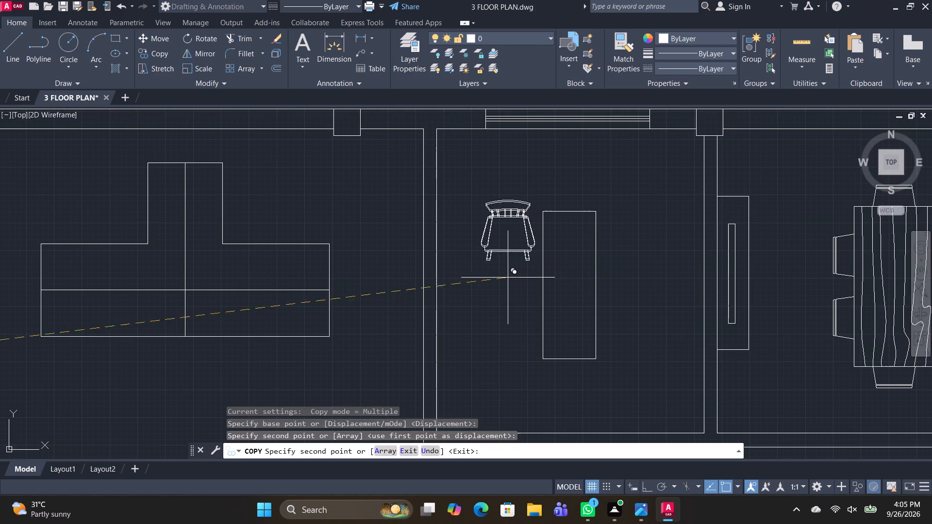
pyautogui.click(509, 350)
pyautogui.scroll(-3, 610, 347)
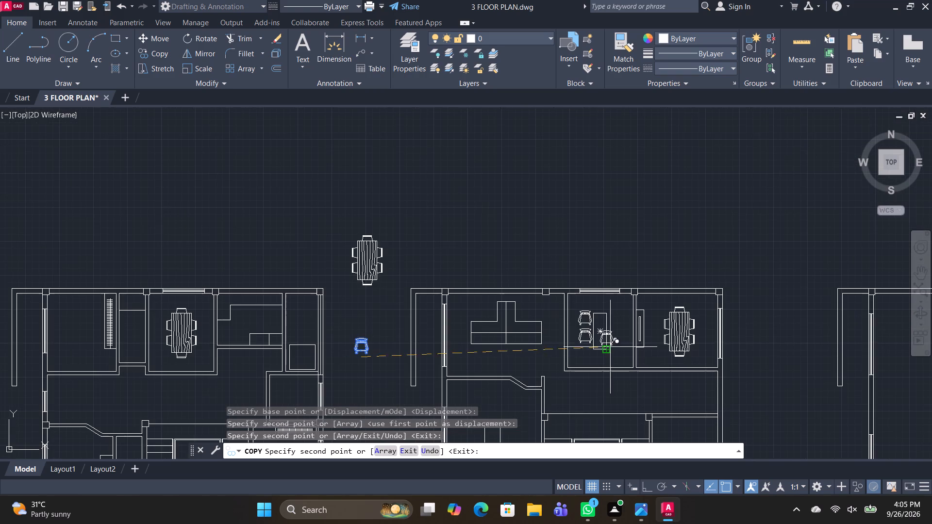
pyautogui.scroll(1, 606, 324)
pyautogui.click(621, 344)
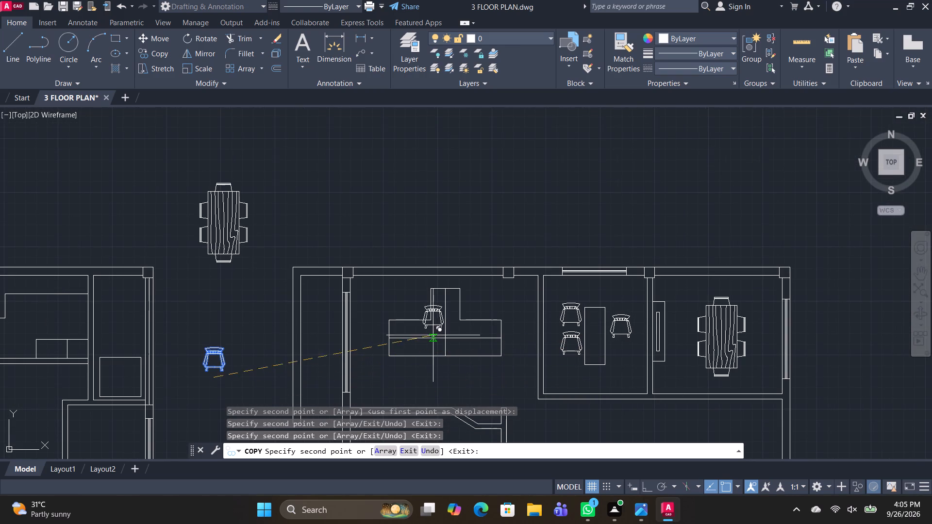
# Copy the rocking chair around the second plan's T-shaped desk, with two on the north side and two on the south.
pyautogui.moveTo(433, 335); pyautogui.dragTo(753, 223, button='middle')
pyautogui.click(725, 207)
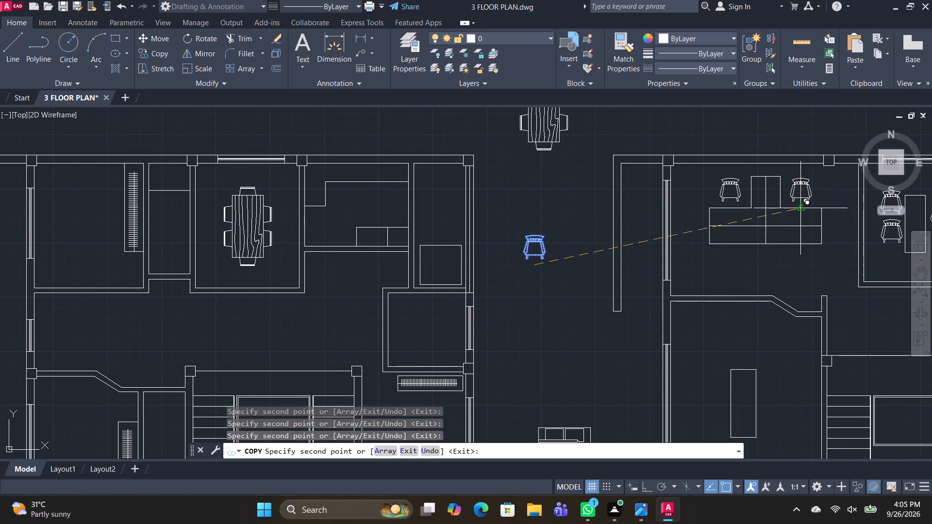
pyautogui.click(801, 208)
pyautogui.click(796, 276)
pyautogui.click(735, 276)
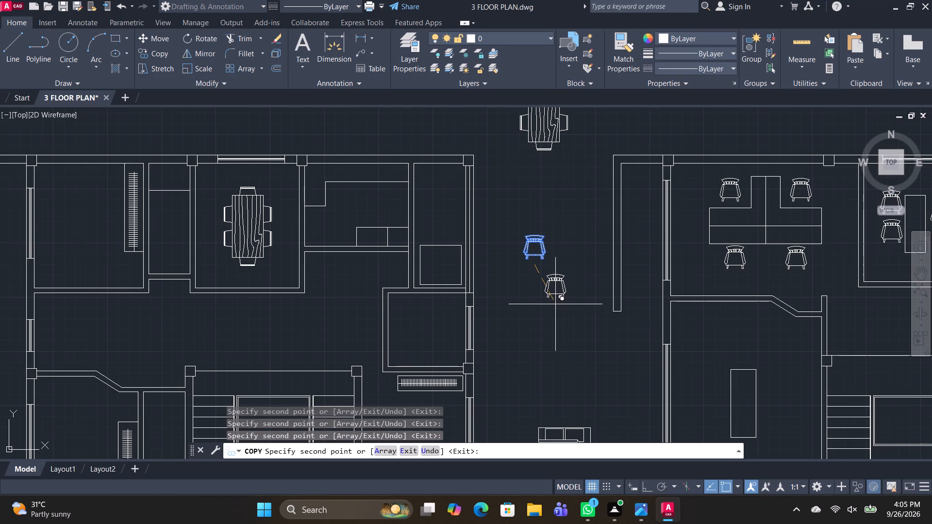
pyautogui.moveTo(600, 300); pyautogui.dragTo(564, 300, button='middle')
pyautogui.press('Escape')
# Delete the chair east of the rectangular desk in the second plan's north-central room.
pyautogui.moveTo(797, 251); pyautogui.dragTo(613, 262, button='middle')
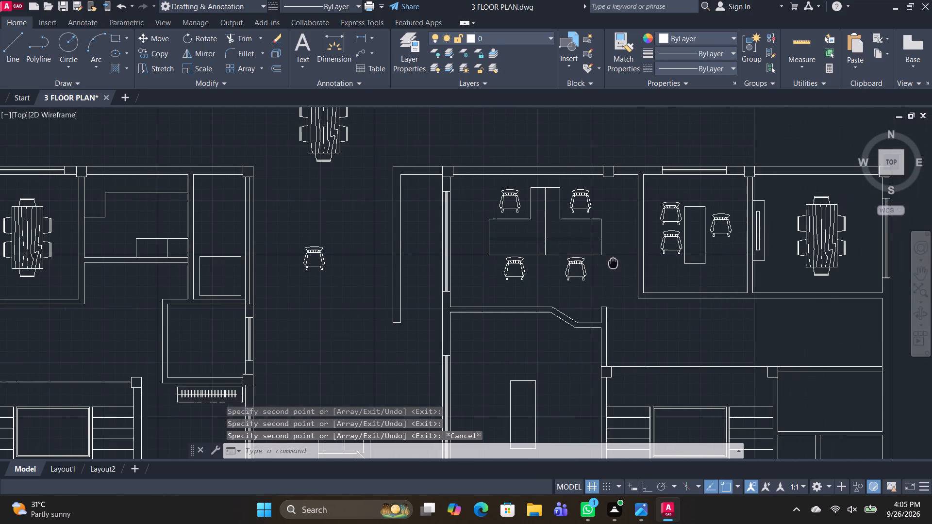
pyautogui.click(724, 244)
pyautogui.click(713, 200)
pyautogui.press('Delete')
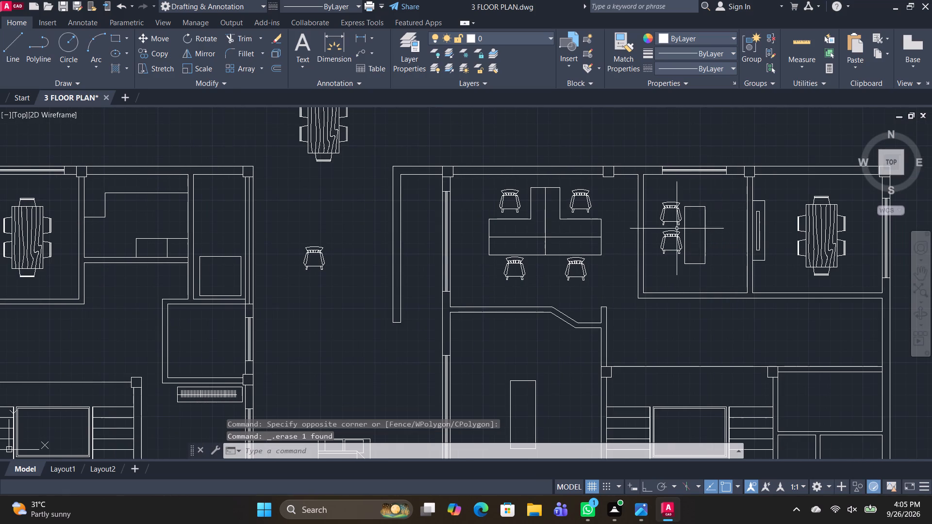
# Rotate the two chairs west of the rectangular desk together by 90 degrees about a point between them.
pyautogui.moveTo(679, 265); pyautogui.dragTo(672, 256)
pyautogui.click(654, 209)
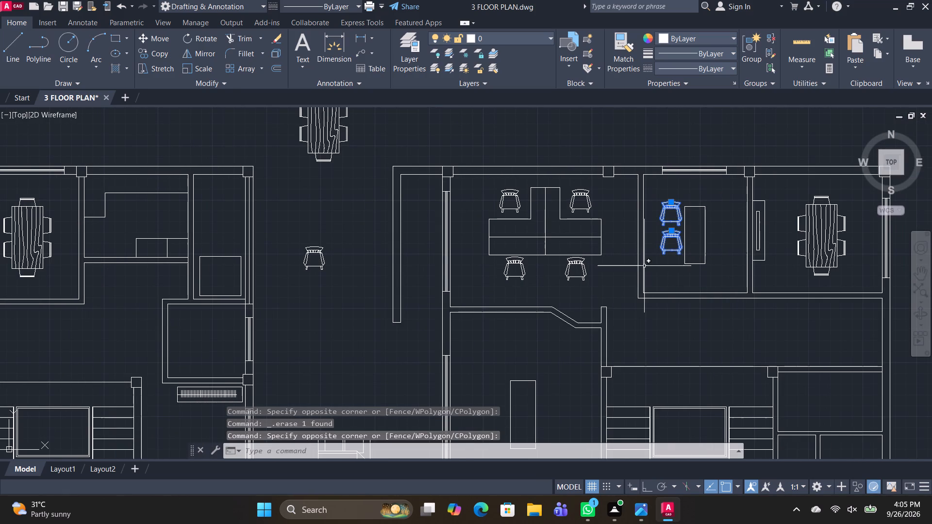
pyautogui.write('RO')
pyautogui.press('space')
pyautogui.click(671, 228)
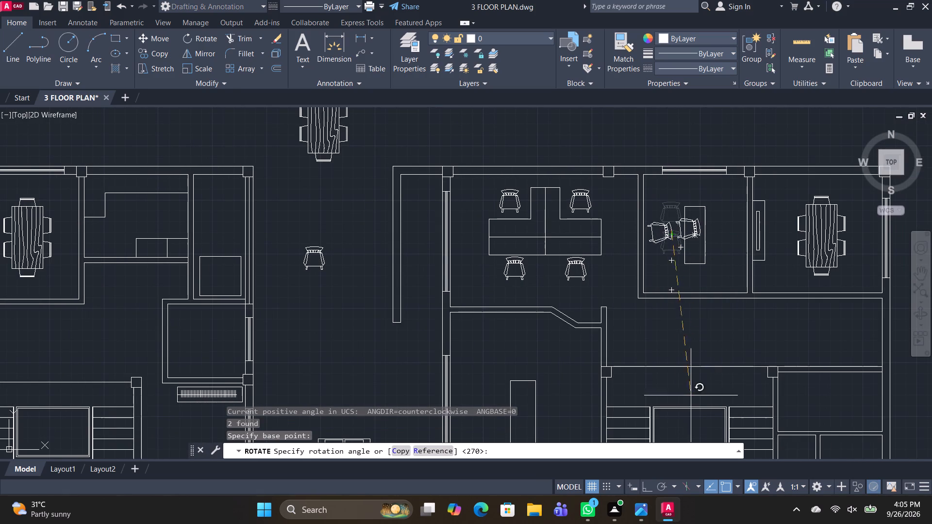
pyautogui.click(647, 484)
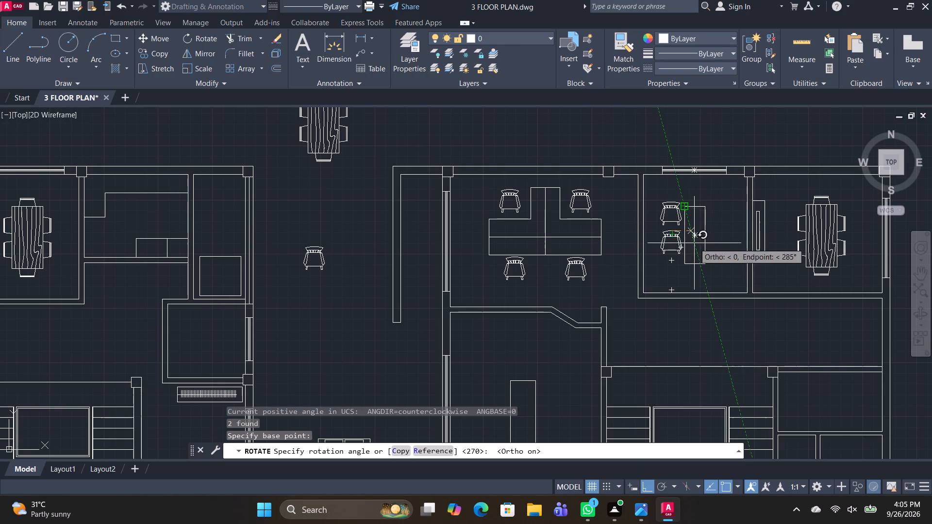
pyautogui.click(684, 189)
pyautogui.press('space')
pyautogui.press('space')
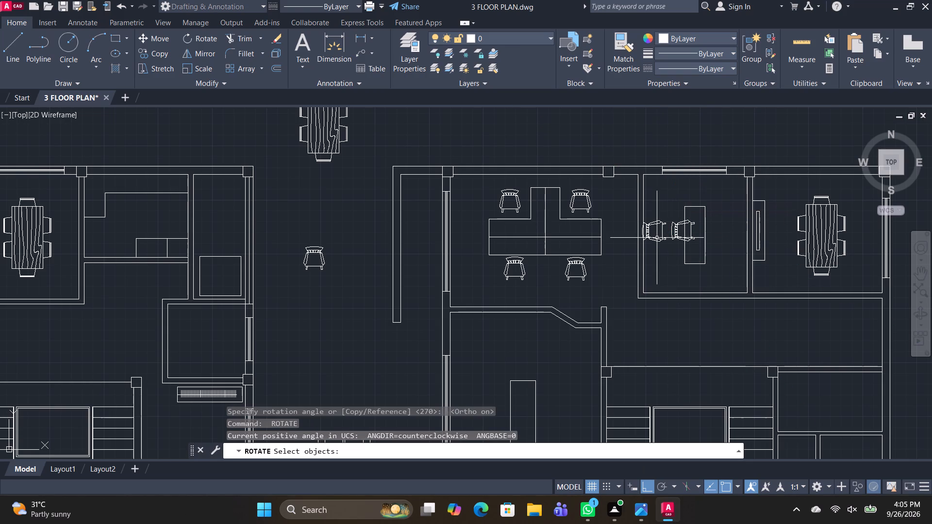
# Move the westernmost chair to the northern part of the rectangular desk's west side in the second plan's north-central room.
pyautogui.click(656, 241)
pyautogui.write('M')
pyautogui.press('space')
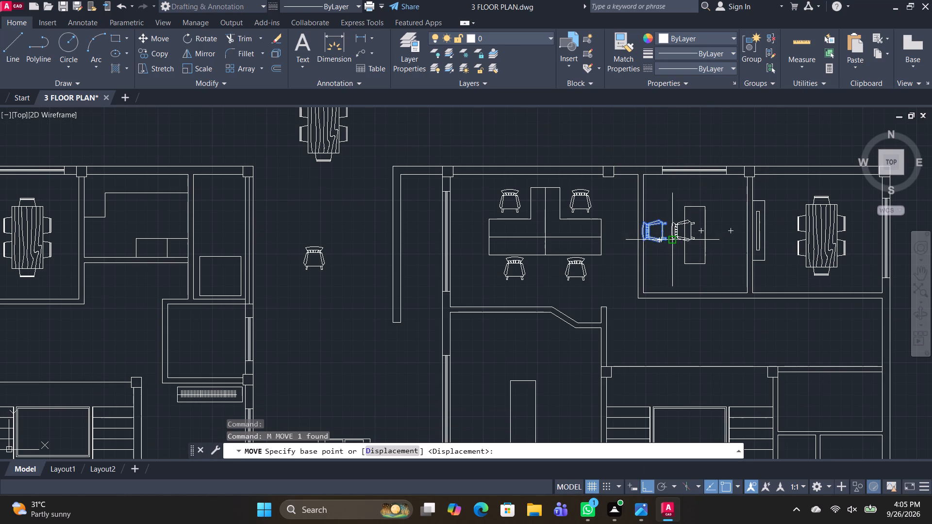
pyautogui.scroll(2, 671, 244)
pyautogui.click(643, 211)
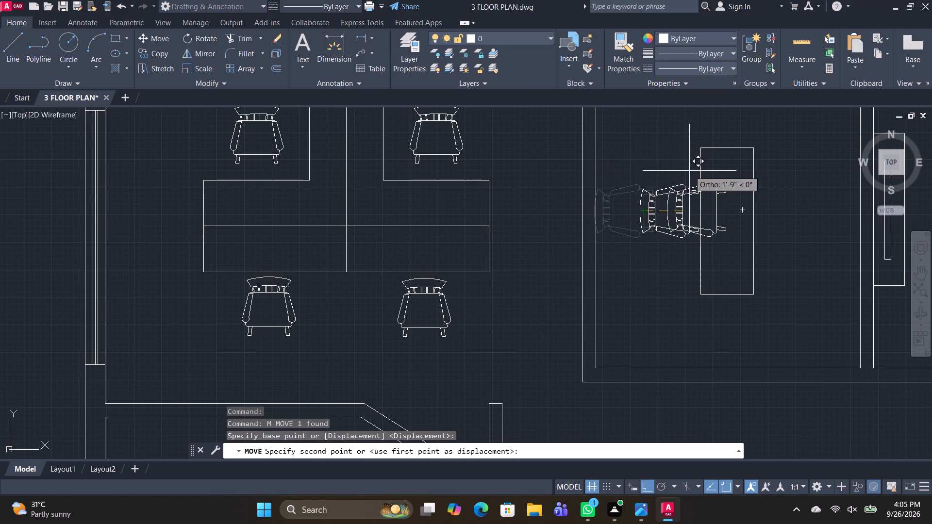
pyautogui.click(649, 484)
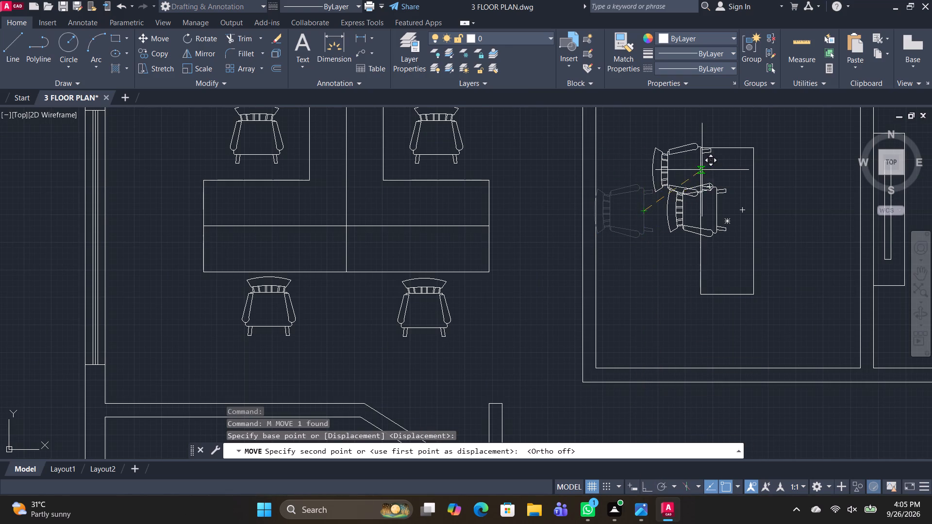
pyautogui.click(689, 172)
# Move the chair overlapping the rectangular desk to the southern part of its west side, clear of the desk and the other chair.
pyautogui.press('space')
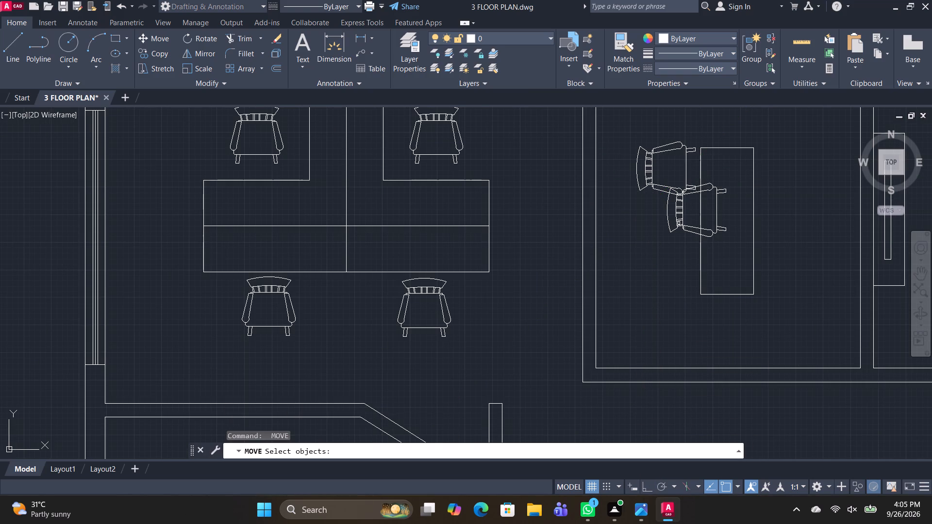
pyautogui.click(679, 223)
pyautogui.press('space')
pyautogui.click(699, 210)
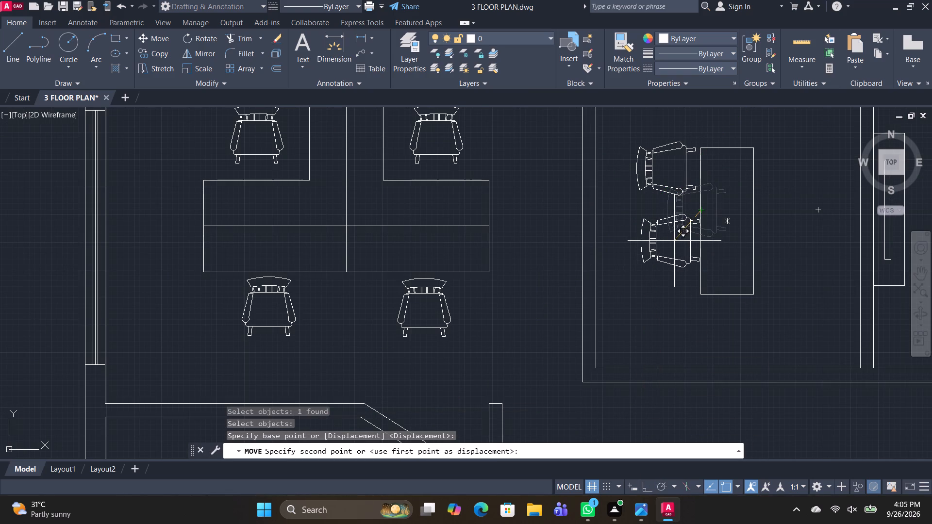
pyautogui.click(667, 243)
pyautogui.press('space')
pyautogui.moveTo(752, 267); pyautogui.dragTo(729, 278, button='middle')
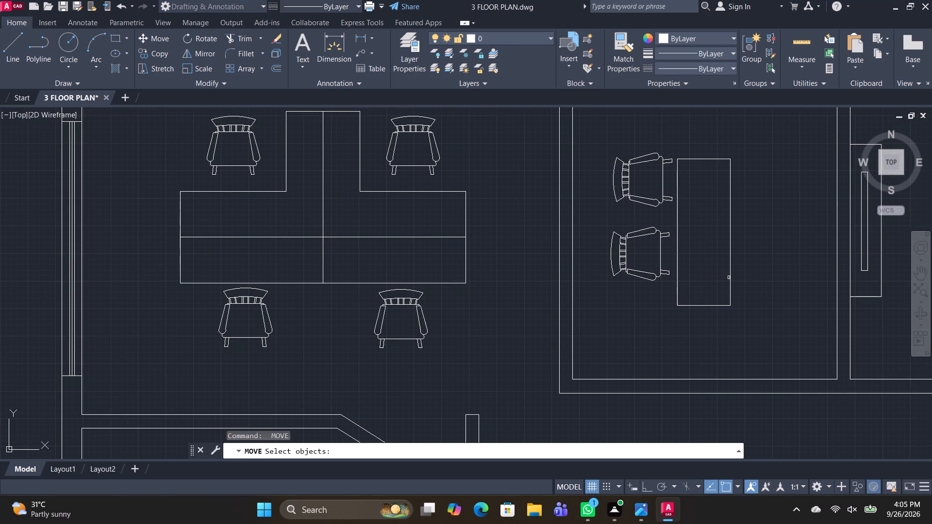
pyautogui.press('Escape')
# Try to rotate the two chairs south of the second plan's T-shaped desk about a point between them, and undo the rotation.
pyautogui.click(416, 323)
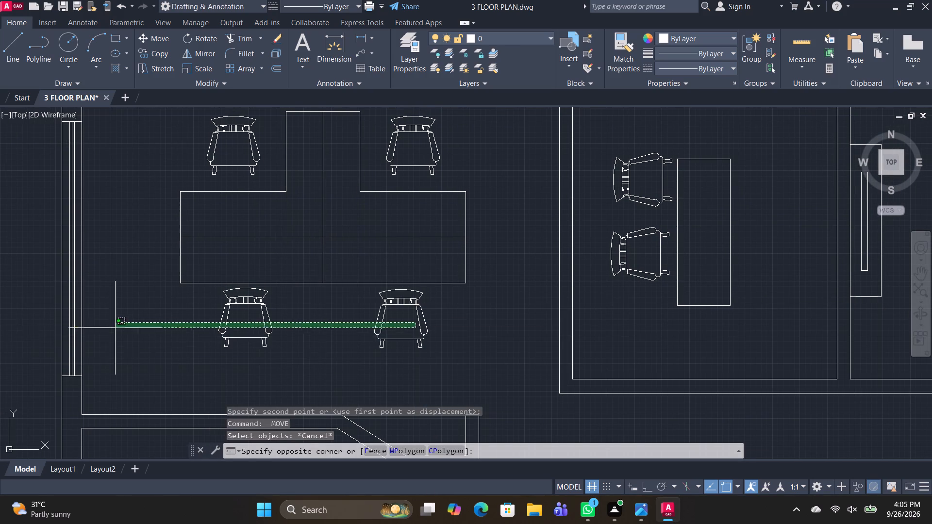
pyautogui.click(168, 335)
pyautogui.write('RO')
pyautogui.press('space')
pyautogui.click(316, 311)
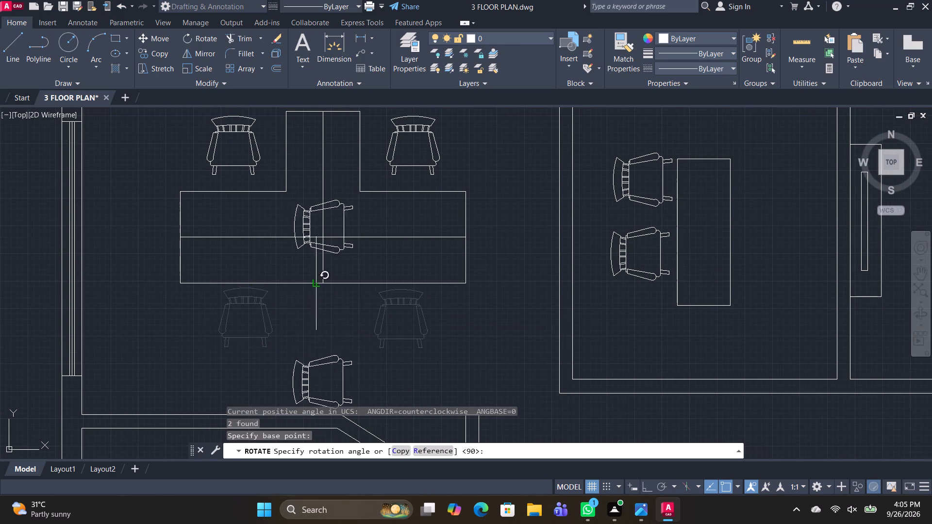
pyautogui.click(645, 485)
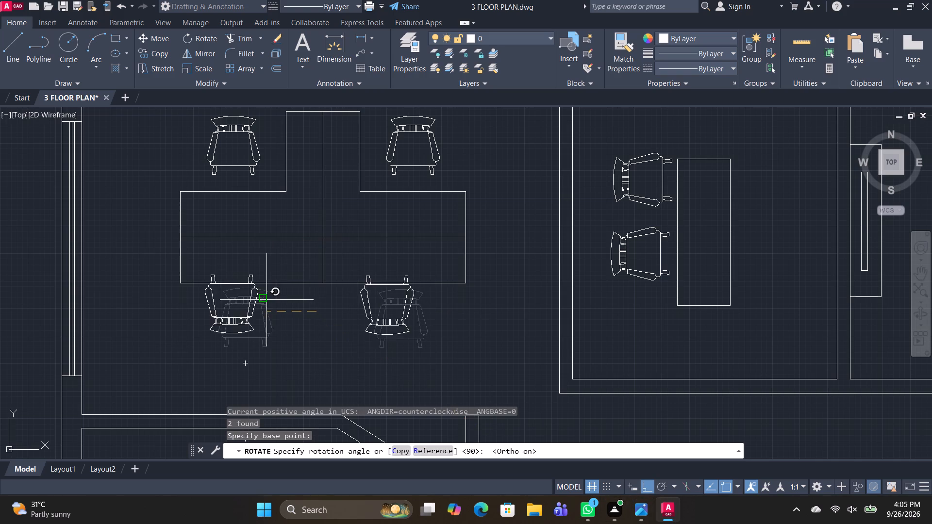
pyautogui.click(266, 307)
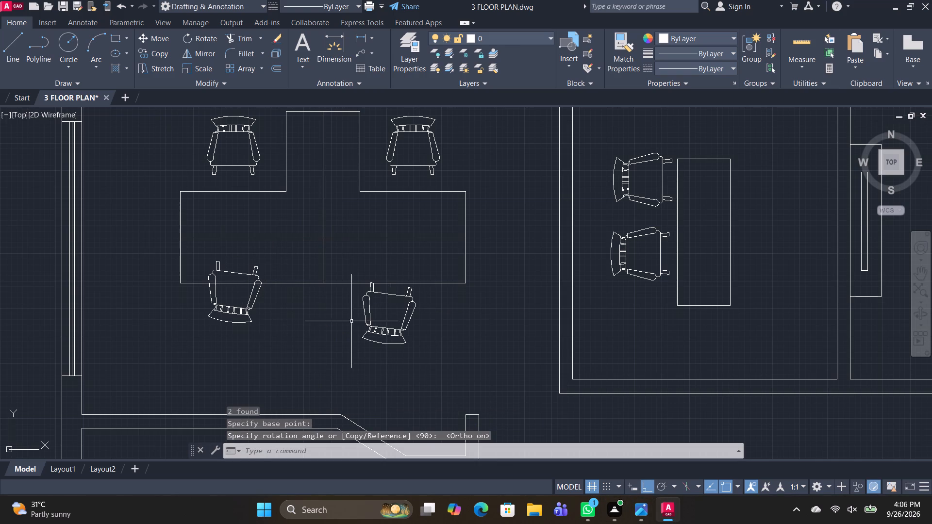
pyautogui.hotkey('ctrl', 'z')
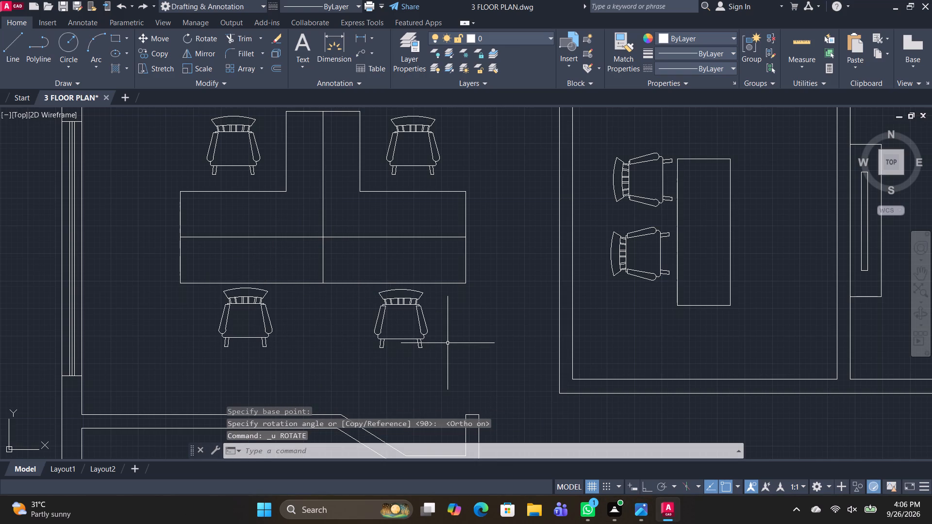
# Rotate the two chairs south of the T-shaped desk together by 180 degrees about a point midway between them.
pyautogui.moveTo(448, 343); pyautogui.dragTo(367, 333)
pyautogui.click(195, 320)
pyautogui.write('RO')
pyautogui.press('space')
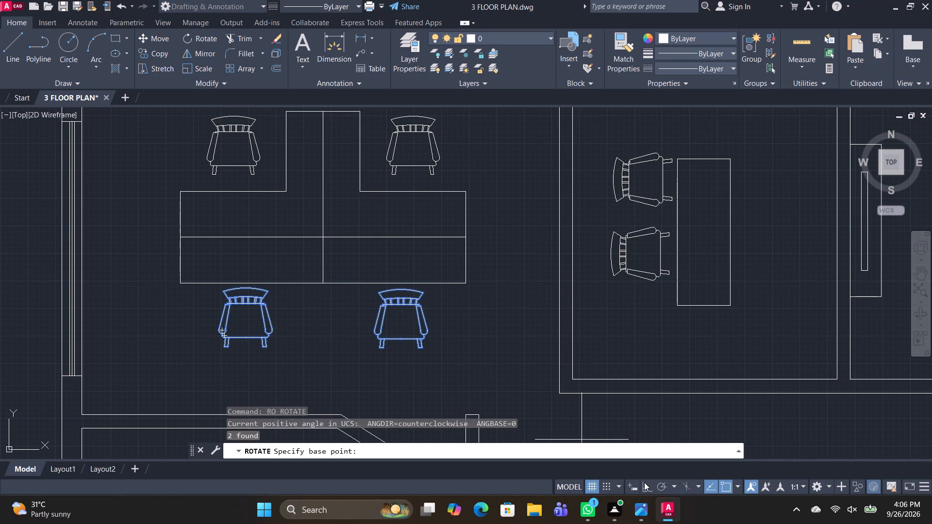
pyautogui.click(644, 482)
pyautogui.click(323, 319)
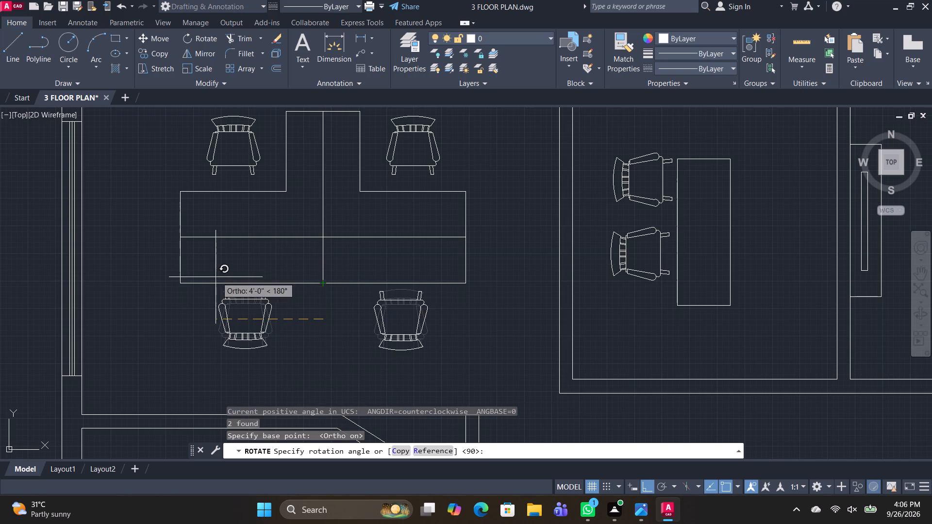
pyautogui.click(205, 295)
pyautogui.press('space')
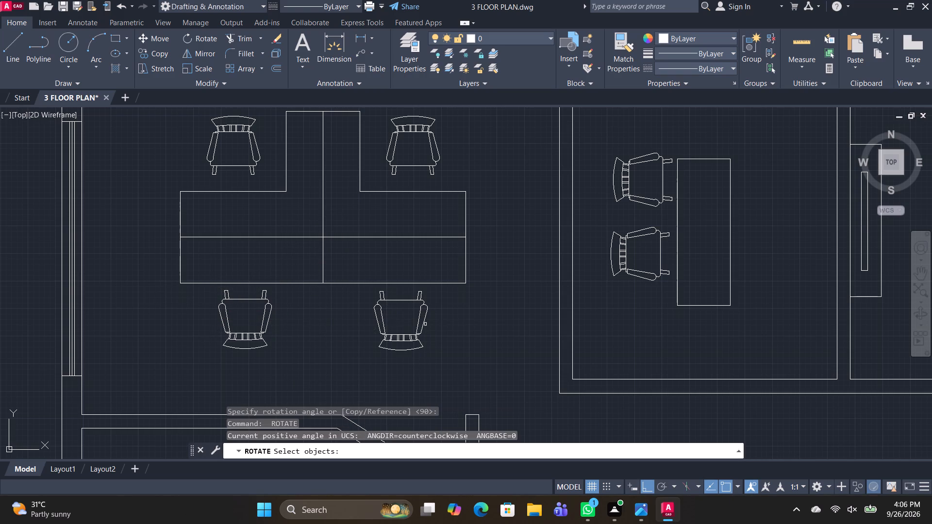
pyautogui.moveTo(469, 326); pyautogui.dragTo(540, 372, button='middle')
pyautogui.scroll(-1, 514, 328)
pyautogui.press('Escape')
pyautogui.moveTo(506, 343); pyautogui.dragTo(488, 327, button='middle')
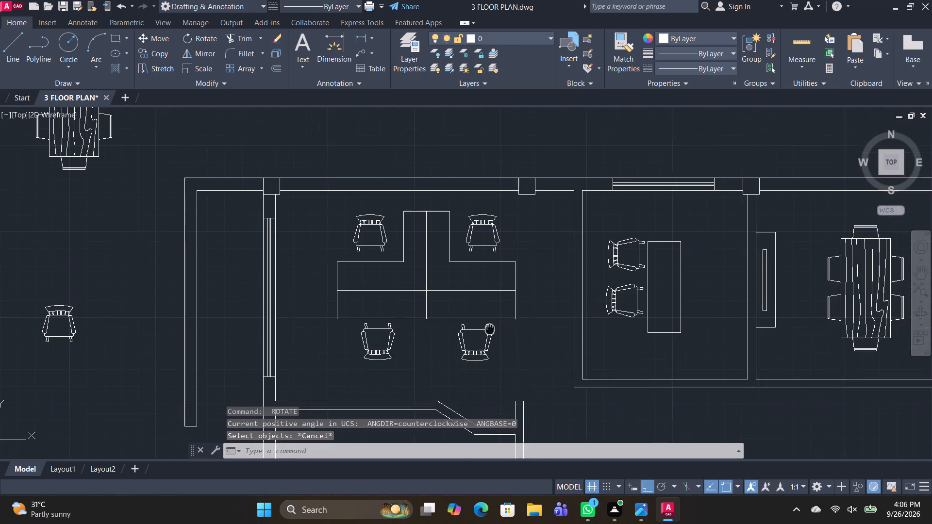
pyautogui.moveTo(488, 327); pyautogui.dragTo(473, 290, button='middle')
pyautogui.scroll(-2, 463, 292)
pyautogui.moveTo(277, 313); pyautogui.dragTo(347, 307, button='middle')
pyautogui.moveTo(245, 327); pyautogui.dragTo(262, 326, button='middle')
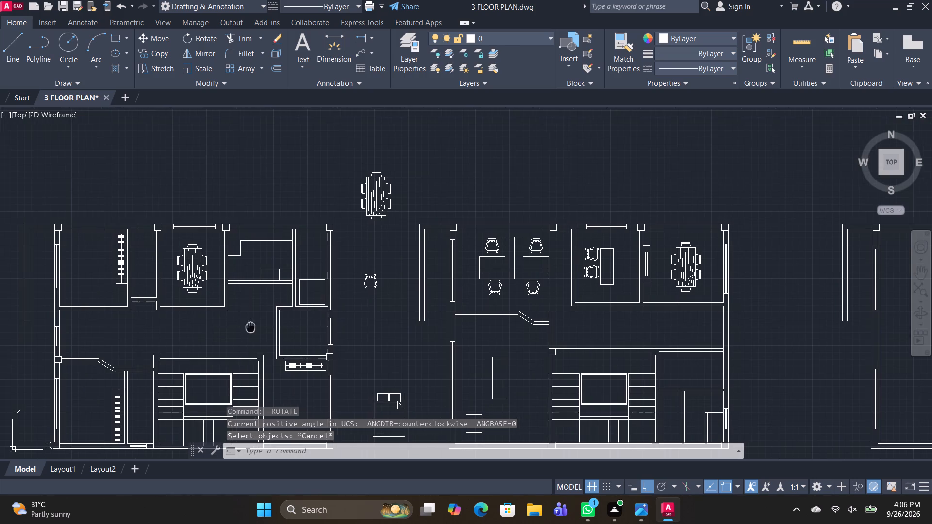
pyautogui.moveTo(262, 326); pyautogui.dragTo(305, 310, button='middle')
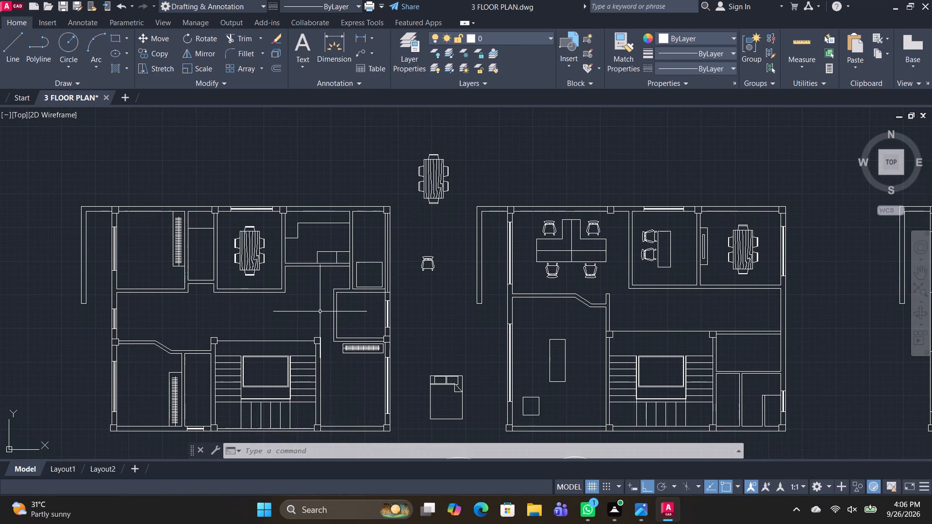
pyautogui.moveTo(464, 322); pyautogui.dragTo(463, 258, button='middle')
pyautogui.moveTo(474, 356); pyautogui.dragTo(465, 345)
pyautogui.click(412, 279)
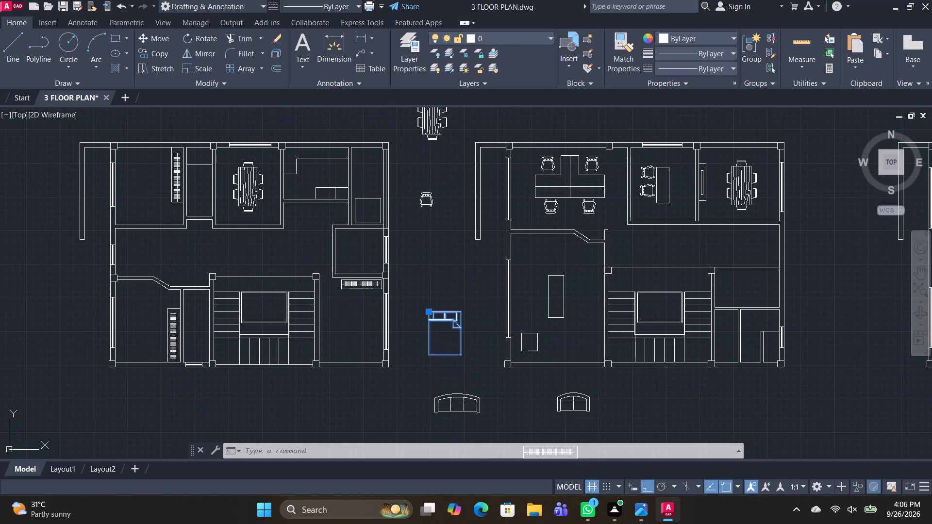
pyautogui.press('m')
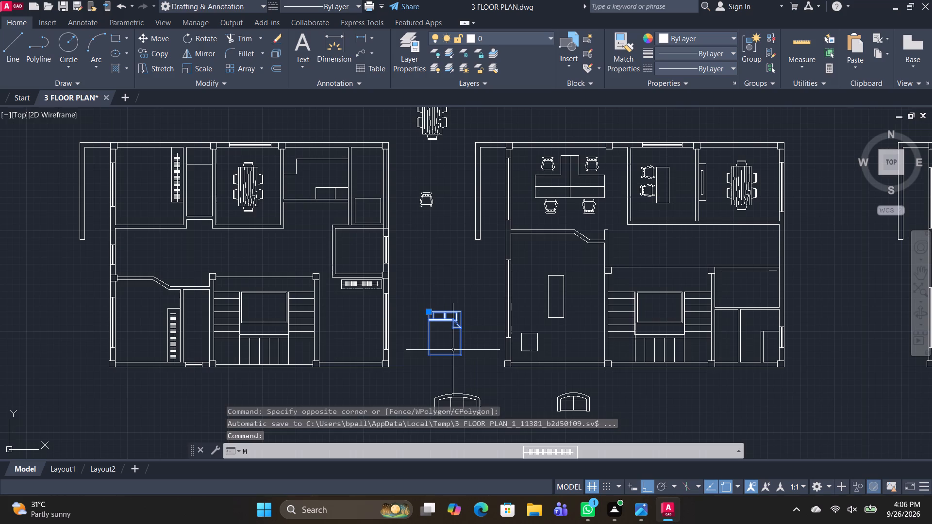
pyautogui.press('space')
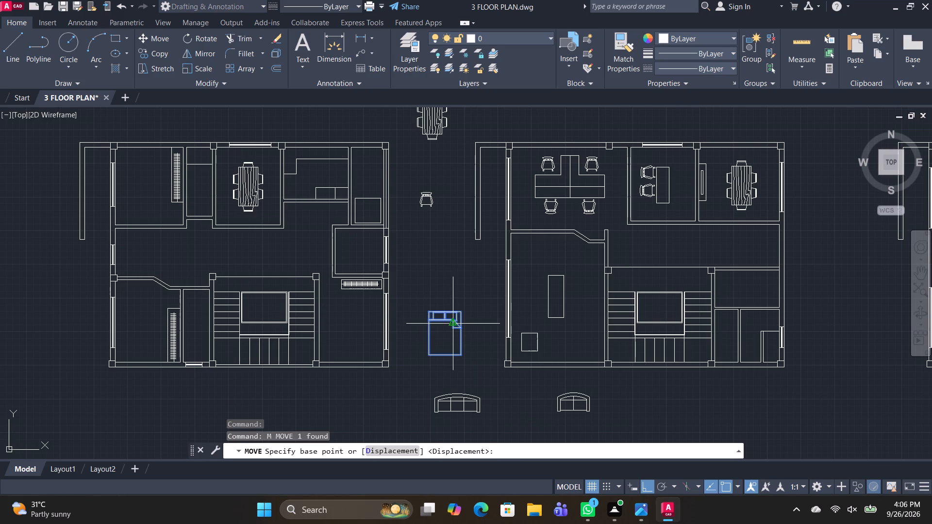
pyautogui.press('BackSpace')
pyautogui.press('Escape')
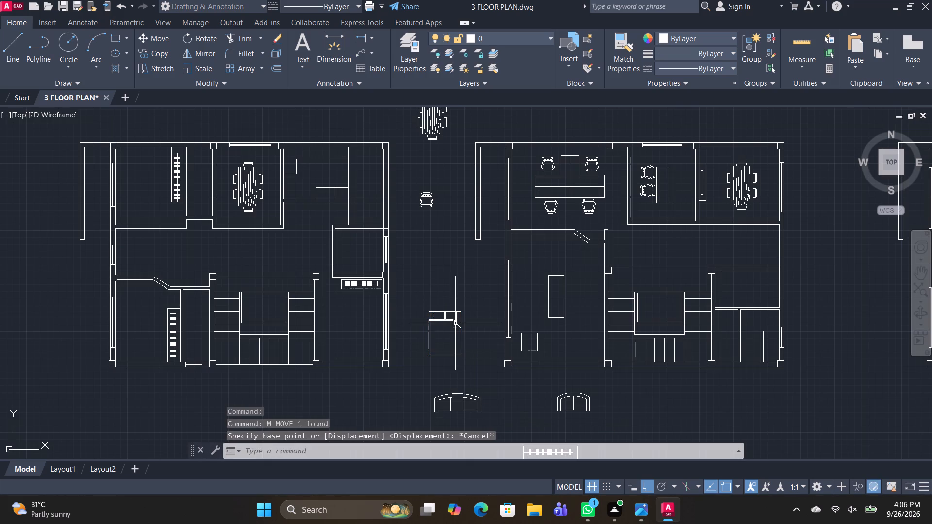
# Copy the double bed from between the plans into the first plan's northwest room, with its head against the north wall.
pyautogui.write('CO')
pyautogui.press('space')
pyautogui.click(458, 324)
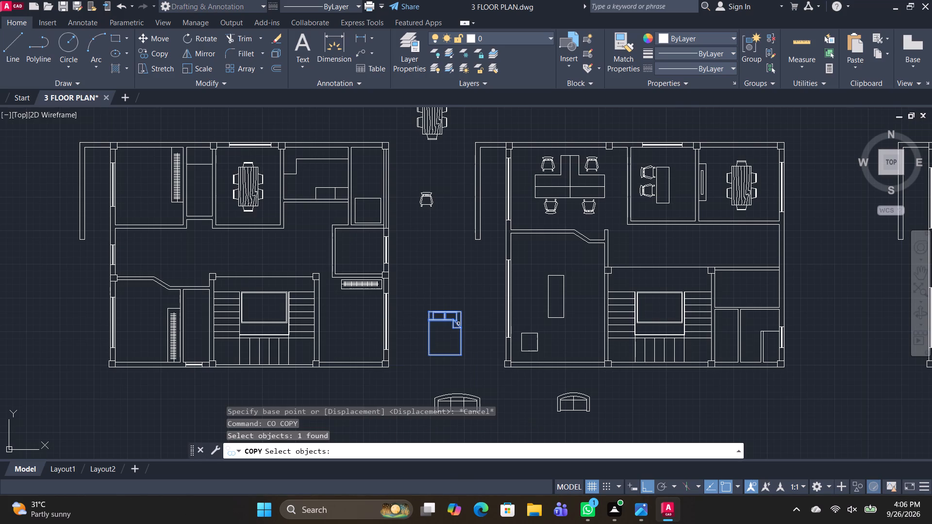
pyautogui.press('space')
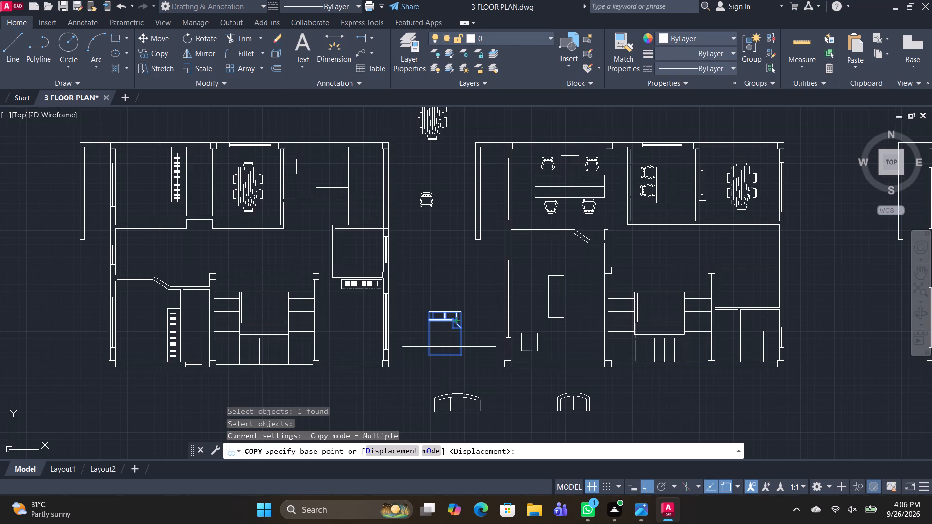
pyautogui.click(462, 312)
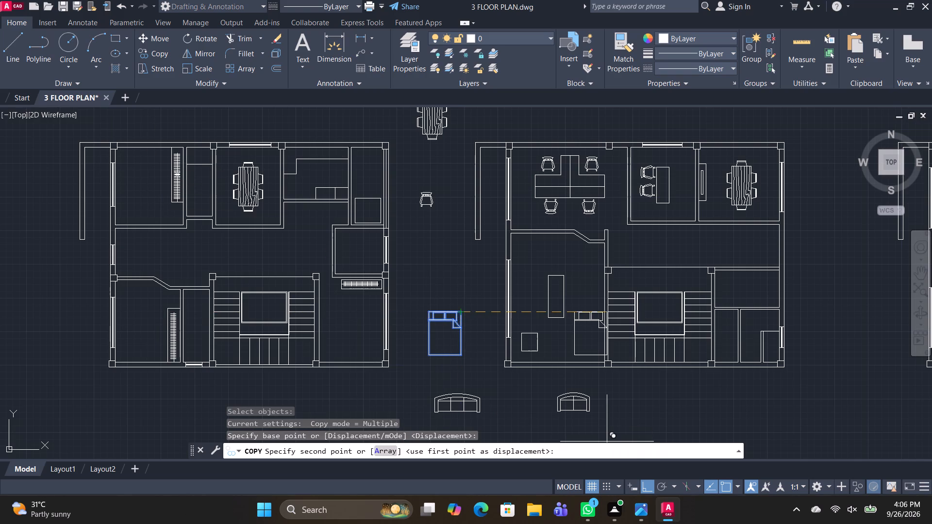
pyautogui.click(642, 478)
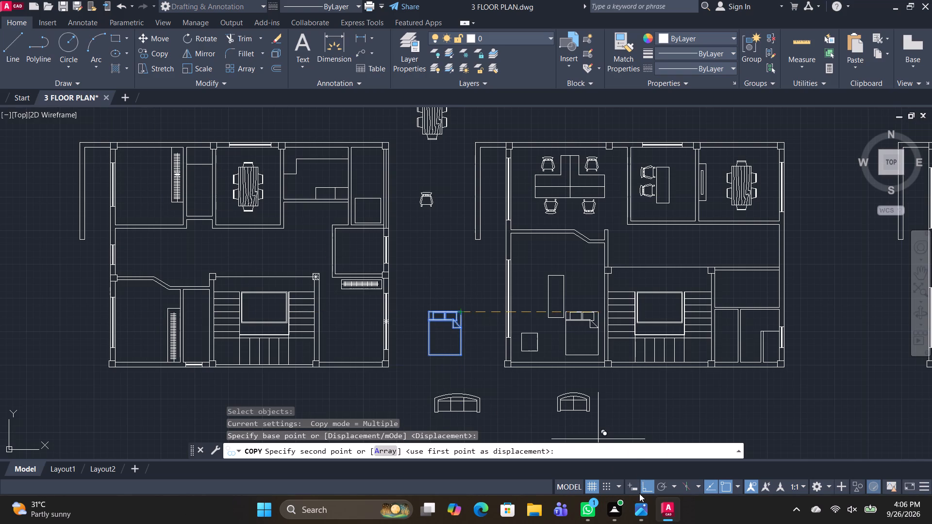
pyautogui.click(645, 485)
pyautogui.scroll(1, 162, 152)
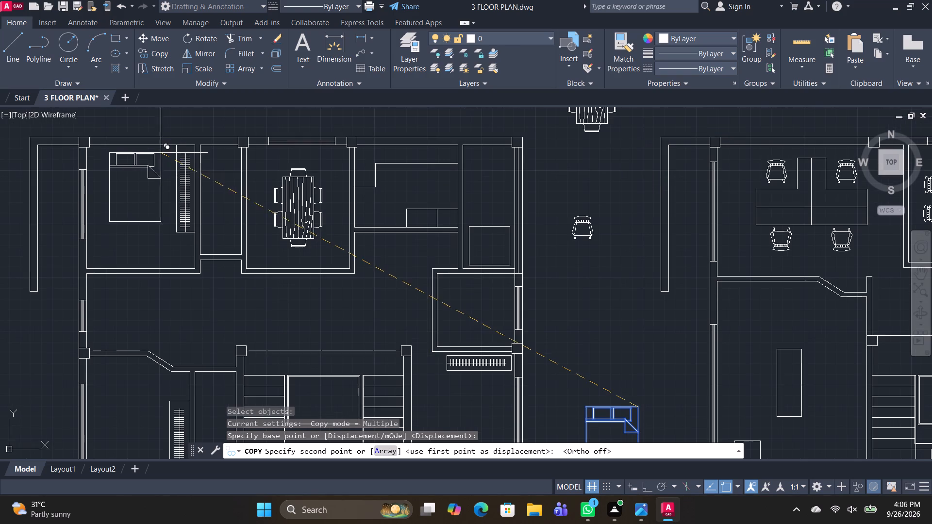
pyautogui.click(156, 151)
pyautogui.press('space')
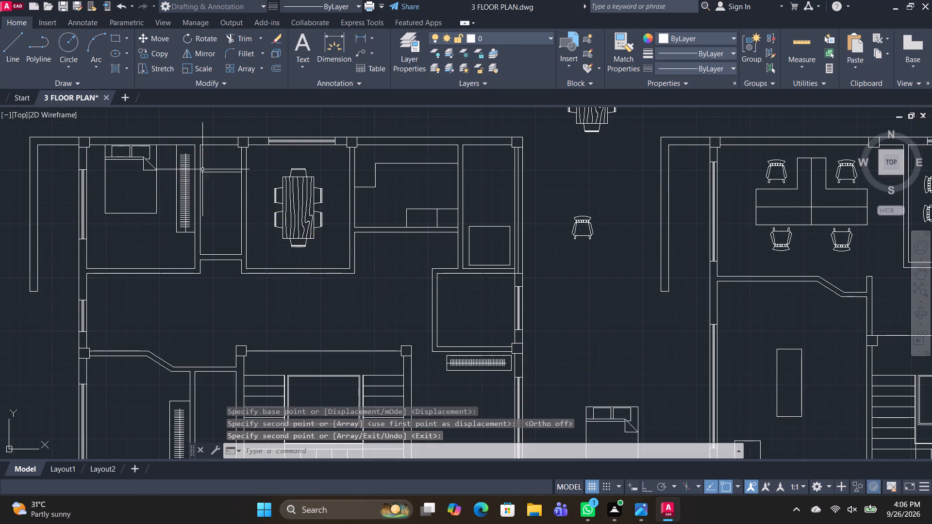
# Rotate the original double bed between the first and second plans by 180 degrees about its northeast corner.
pyautogui.scroll(-1, 550, 286)
pyautogui.moveTo(583, 332); pyautogui.dragTo(519, 196, button='middle')
pyautogui.moveTo(549, 275); pyautogui.dragTo(533, 260)
pyautogui.click(485, 212)
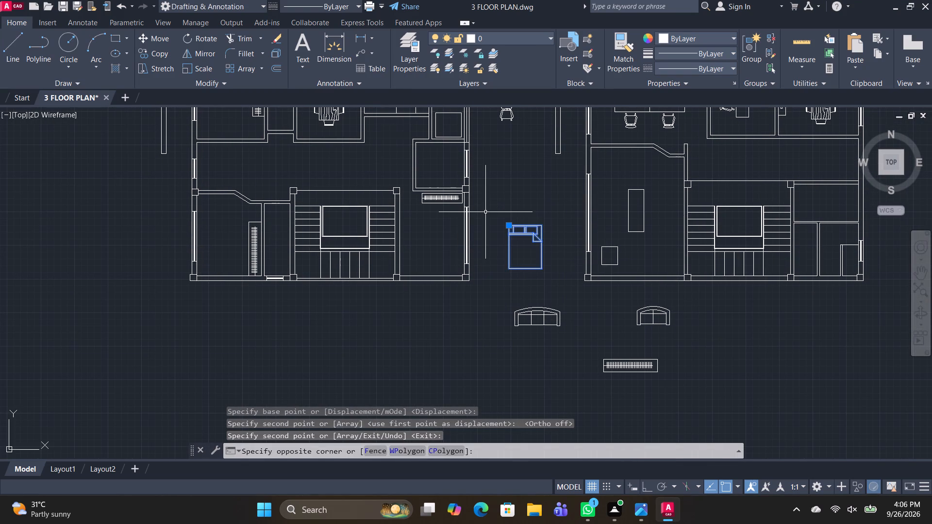
pyautogui.write('RO')
pyautogui.press('space')
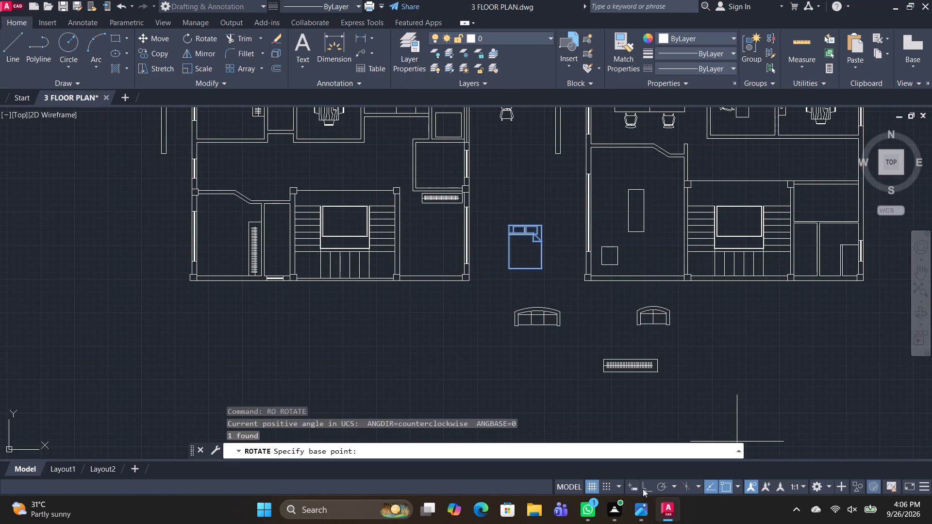
pyautogui.click(643, 486)
pyautogui.click(540, 224)
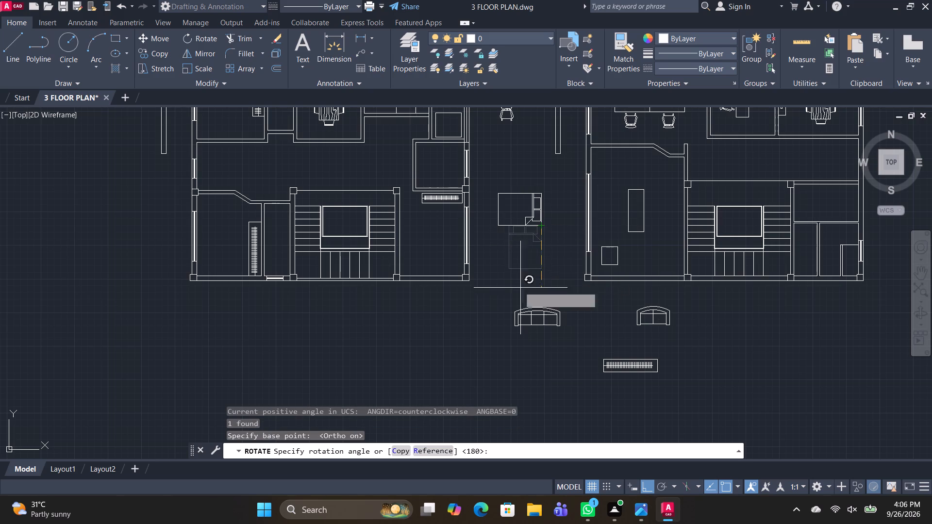
pyautogui.click(483, 241)
pyautogui.press('space')
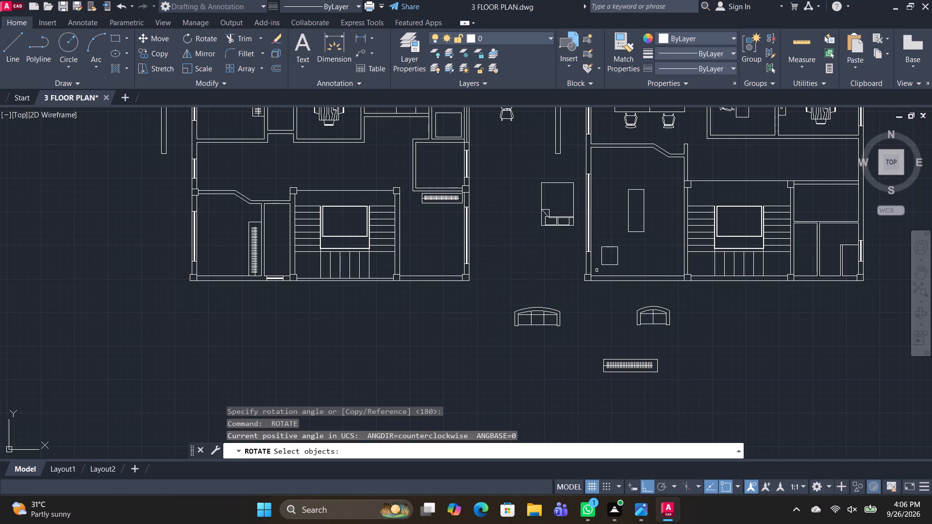
# Copy the rotated double bed into the first plan's southeast and southwest rooms, placing each with its head near the south wall.
pyautogui.click(650, 484)
pyautogui.write('CO')
pyautogui.press('space')
pyautogui.press('Escape')
pyautogui.write('CO')
pyautogui.press('space')
pyautogui.click(569, 226)
pyautogui.press('space')
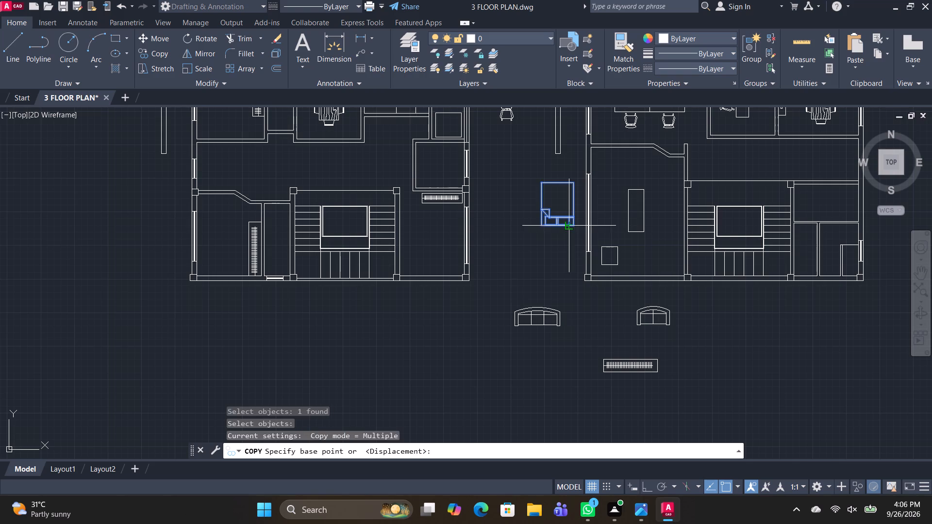
pyautogui.click(576, 229)
pyautogui.scroll(1, 441, 270)
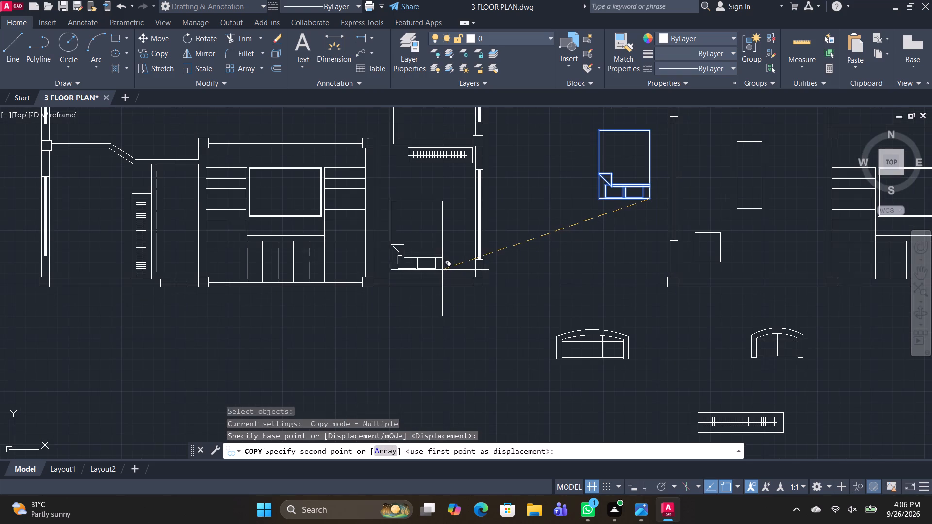
pyautogui.click(447, 266)
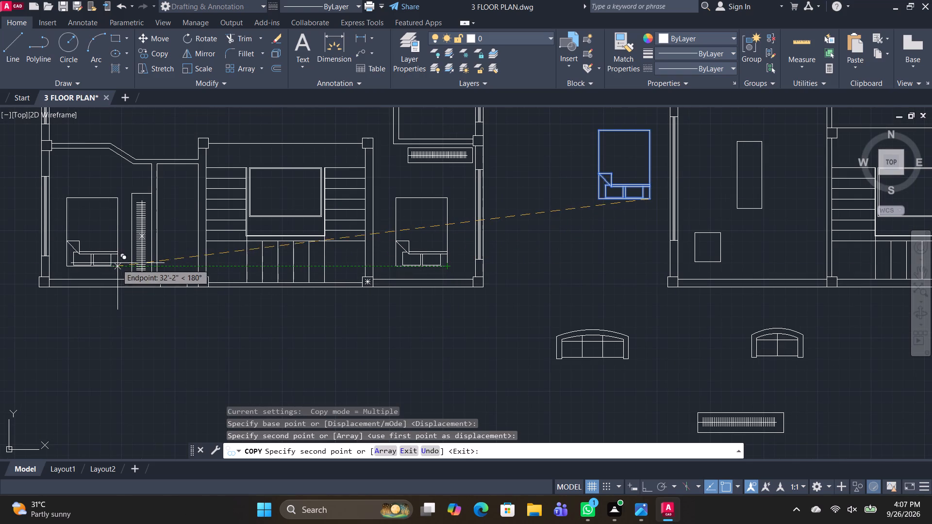
pyautogui.click(117, 263)
pyautogui.press('space')
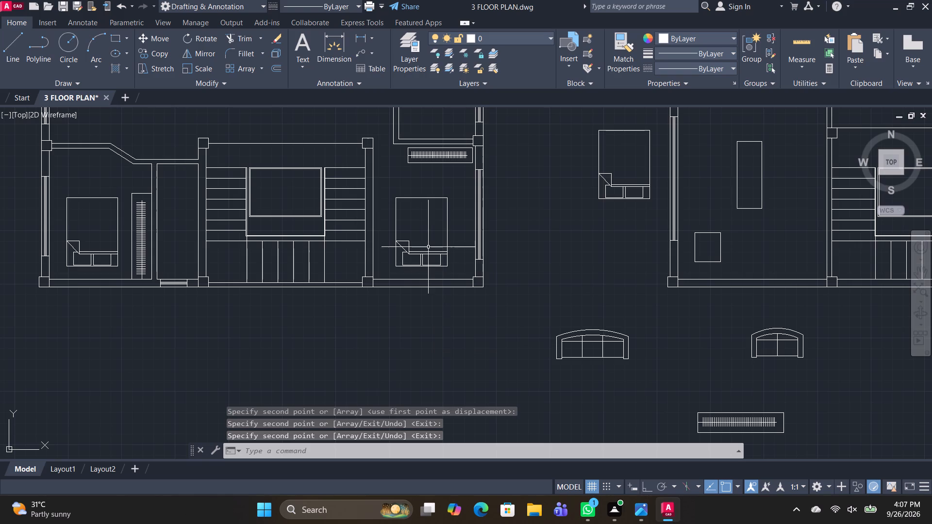
# Copy the three-seat sofa twice into the second plan's southwest room, south of the long rectangular table and beside the west wall.
pyautogui.moveTo(428, 246); pyautogui.dragTo(440, 310, button='middle')
pyautogui.scroll(-2, 469, 313)
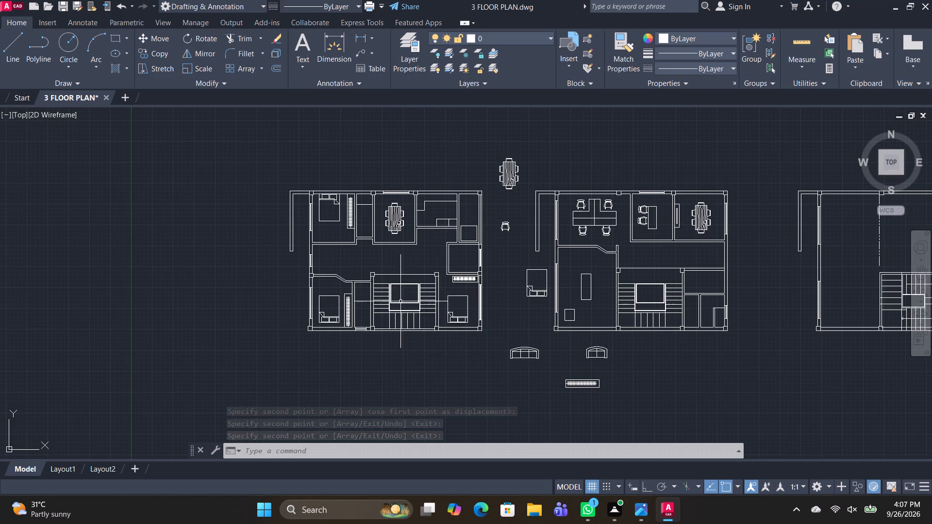
pyautogui.scroll(1, 362, 269)
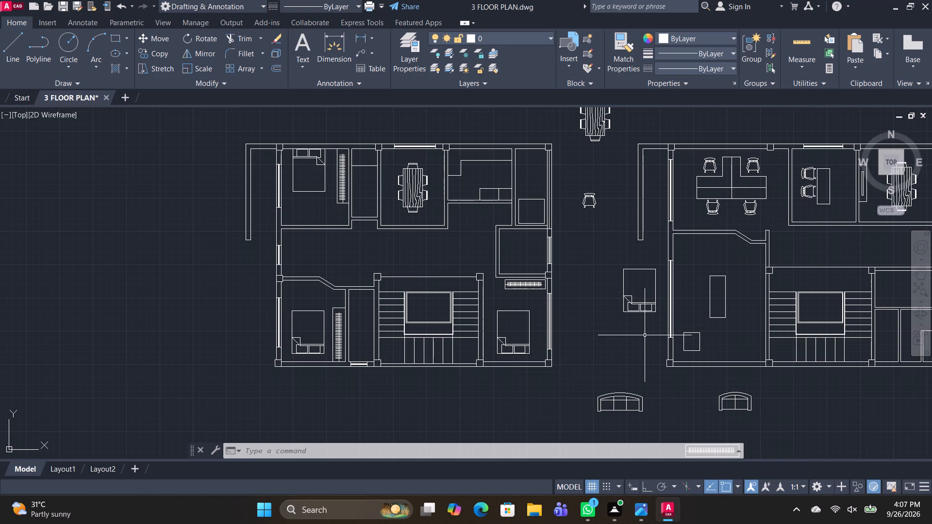
pyautogui.moveTo(648, 426); pyautogui.dragTo(641, 422)
pyautogui.click(578, 369)
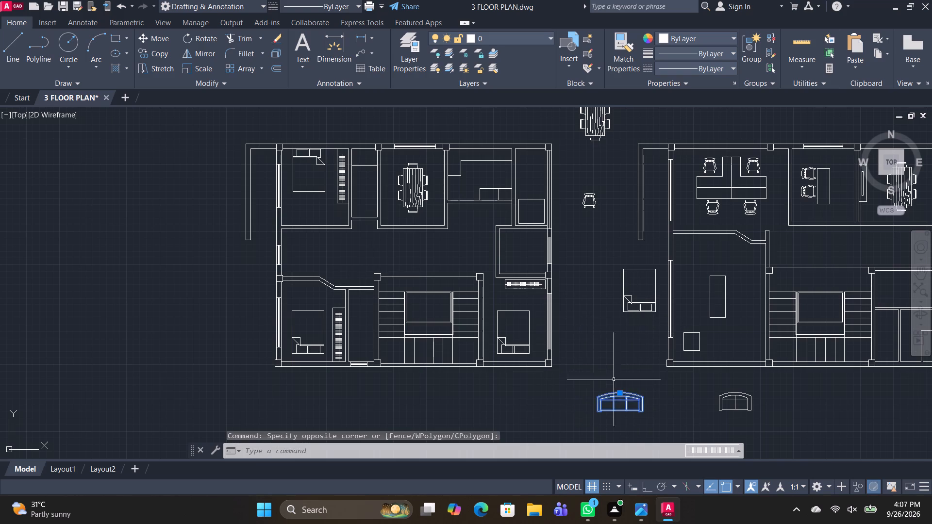
pyautogui.moveTo(630, 384); pyautogui.dragTo(485, 358, button='middle')
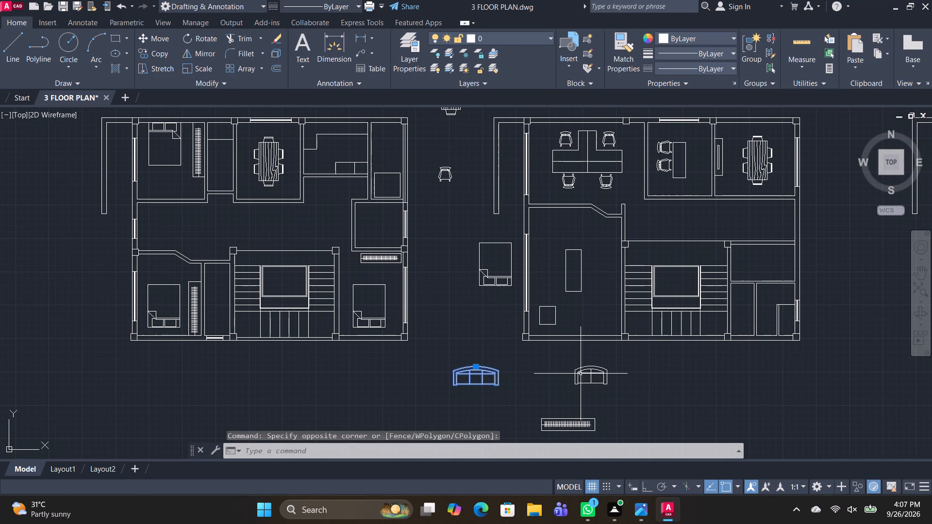
pyautogui.write('CO')
pyautogui.press('space')
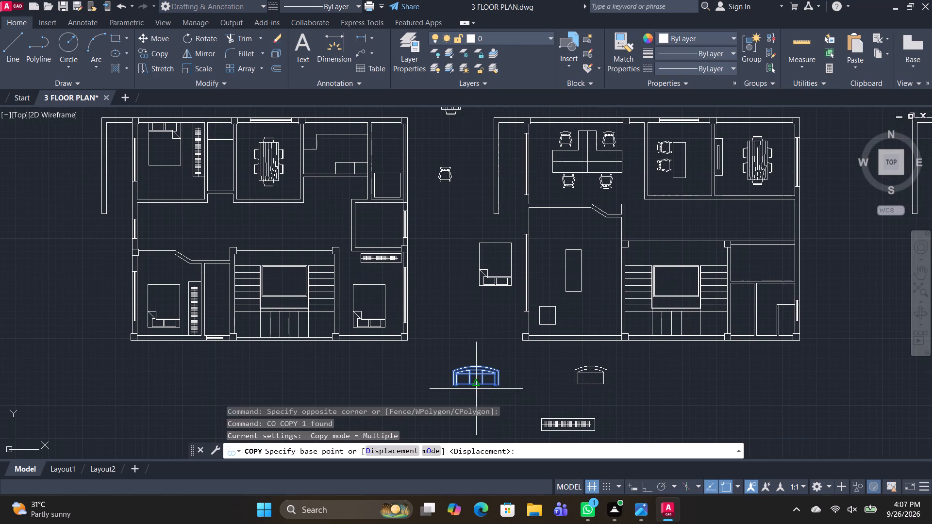
pyautogui.click(474, 386)
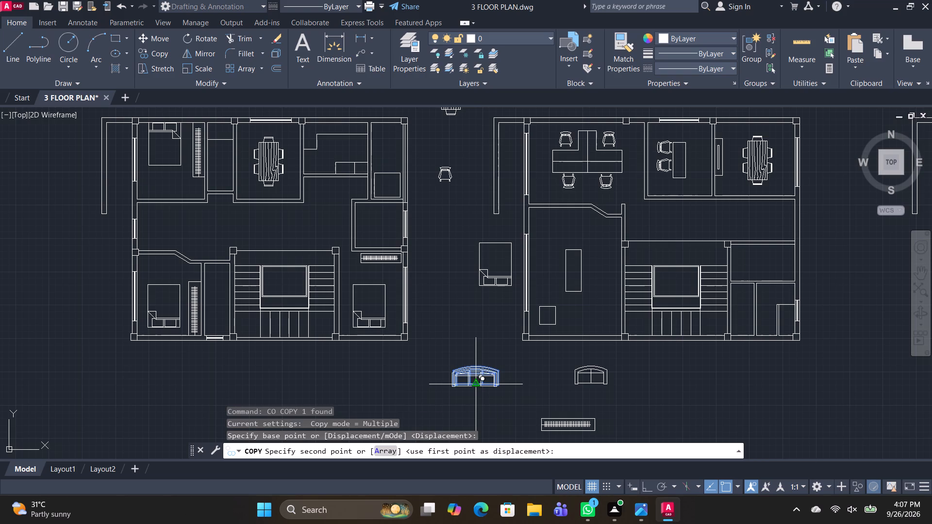
pyautogui.scroll(2, 565, 314)
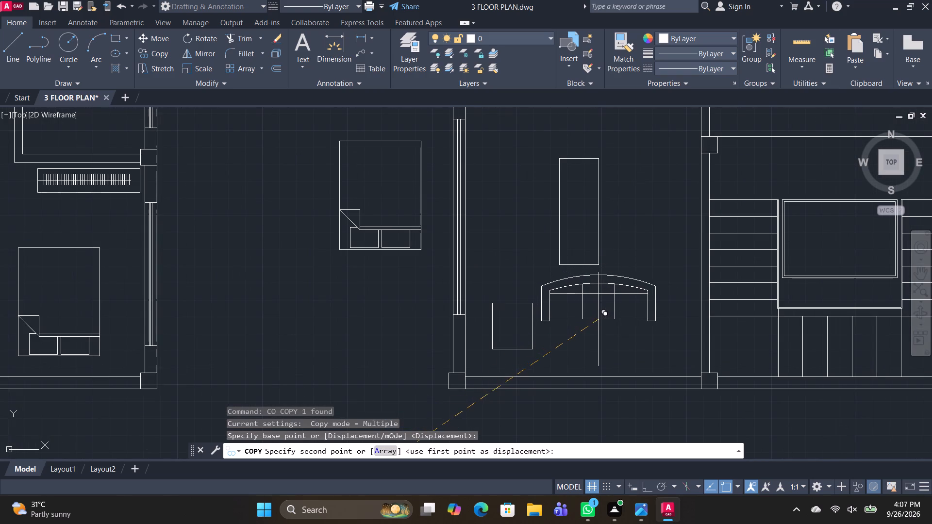
pyautogui.click(600, 320)
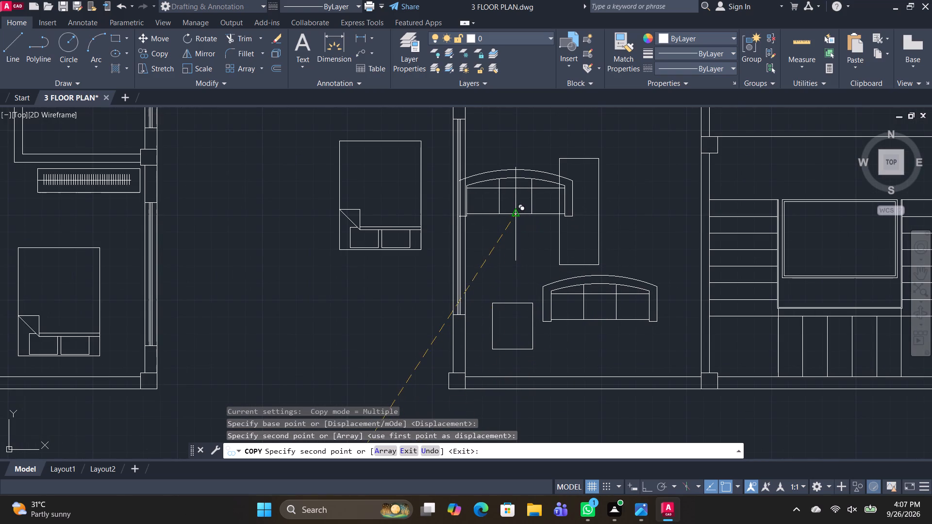
pyautogui.click(516, 214)
pyautogui.press('Escape')
# Rotate the sofa near the west wall by 90 degrees about its front midpoint, with Ortho on, so it faces the table.
pyautogui.click(512, 180)
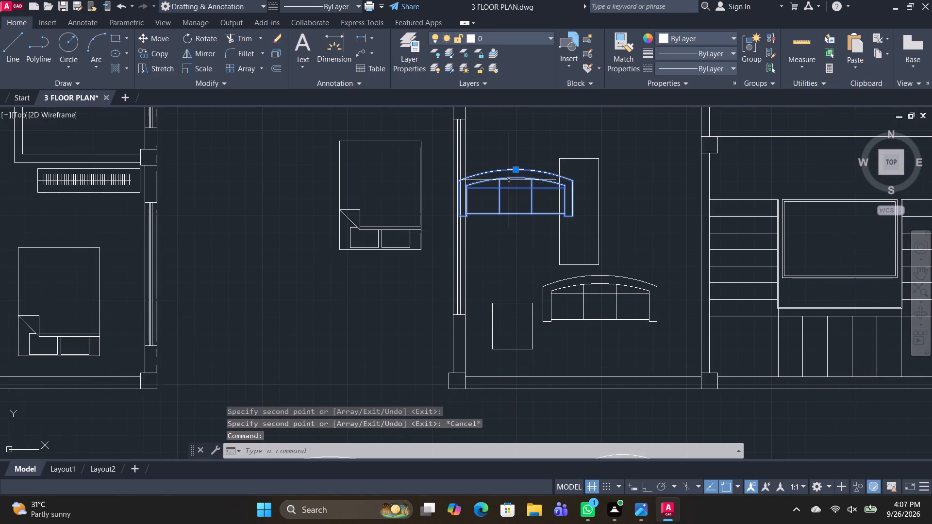
pyautogui.write('RO')
pyautogui.press('space')
pyautogui.click(644, 488)
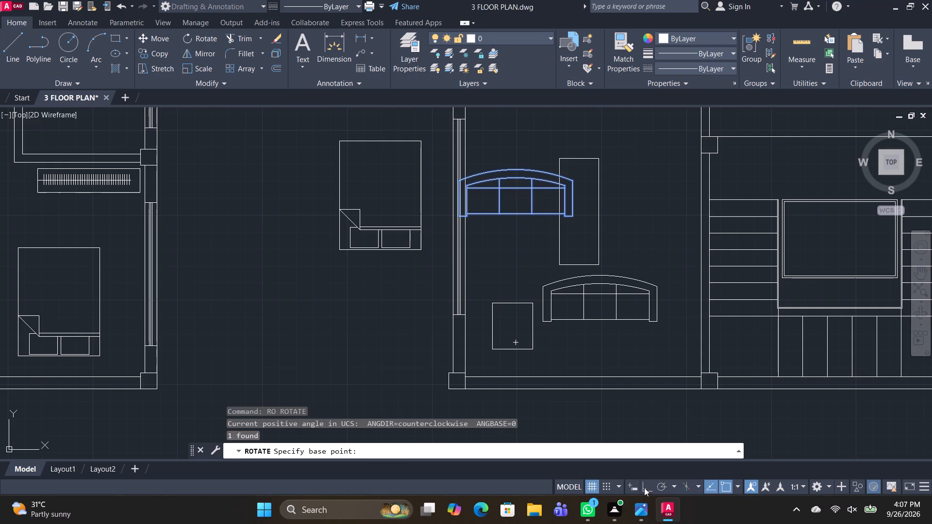
pyautogui.click(518, 213)
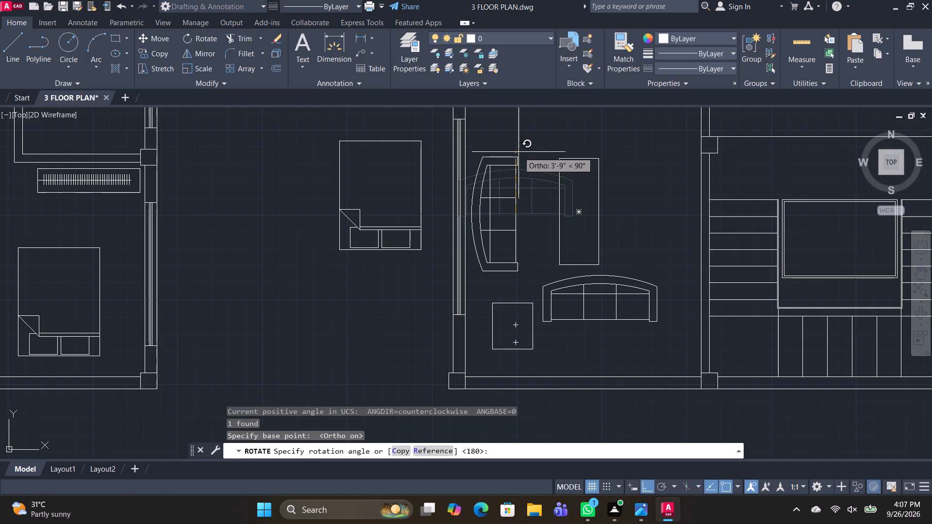
pyautogui.click(518, 152)
pyautogui.press('space')
pyautogui.press('Escape')
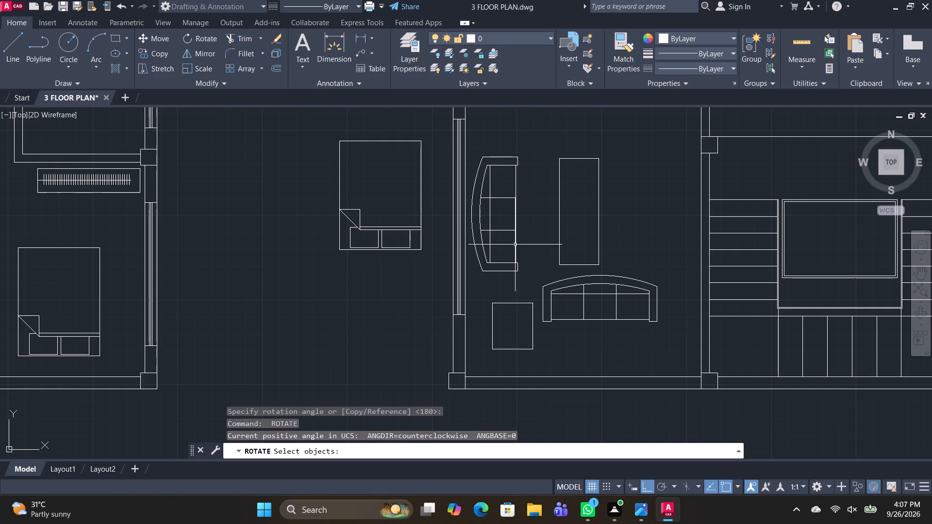
# Move the rotated sofa horizontally east, close to the long rectangular table's west side.
pyautogui.click(515, 245)
pyautogui.write('M')
pyautogui.press('space')
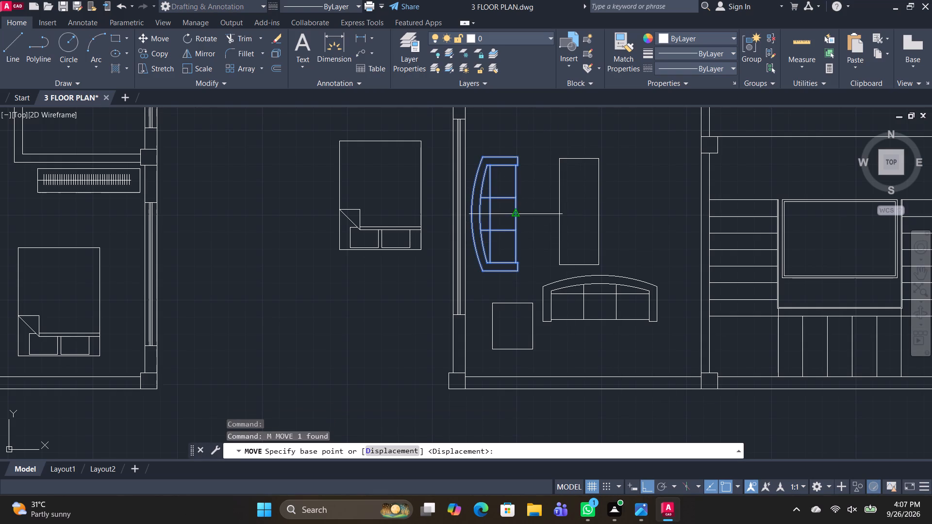
pyautogui.click(514, 214)
pyautogui.click(541, 204)
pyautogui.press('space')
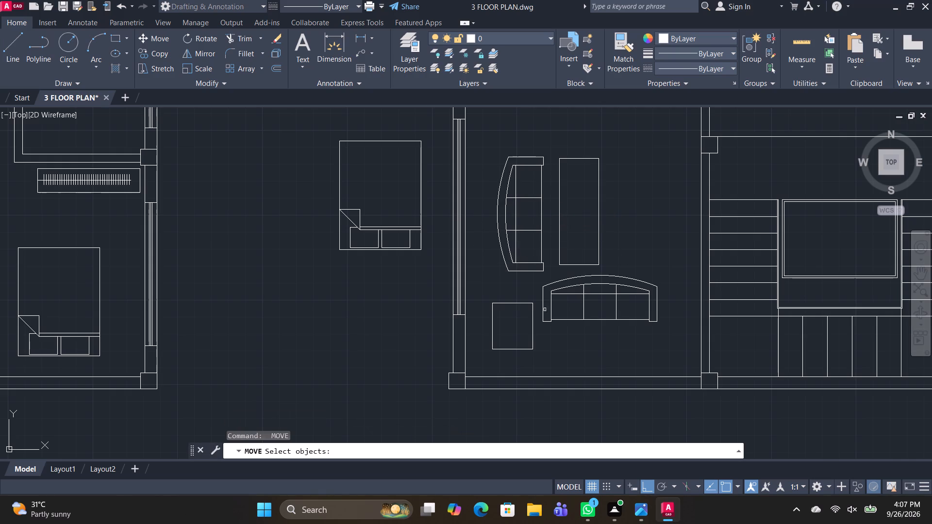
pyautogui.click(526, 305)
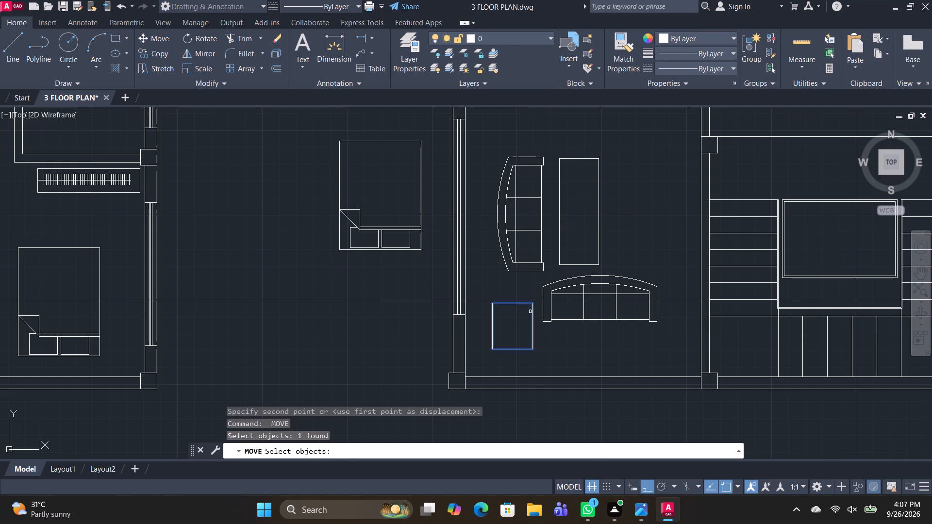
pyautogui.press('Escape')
# Scale the small rectangle in the room's southwest corner down to less than half its size, based at its northeast corner.
pyautogui.click(528, 309)
pyautogui.click(510, 290)
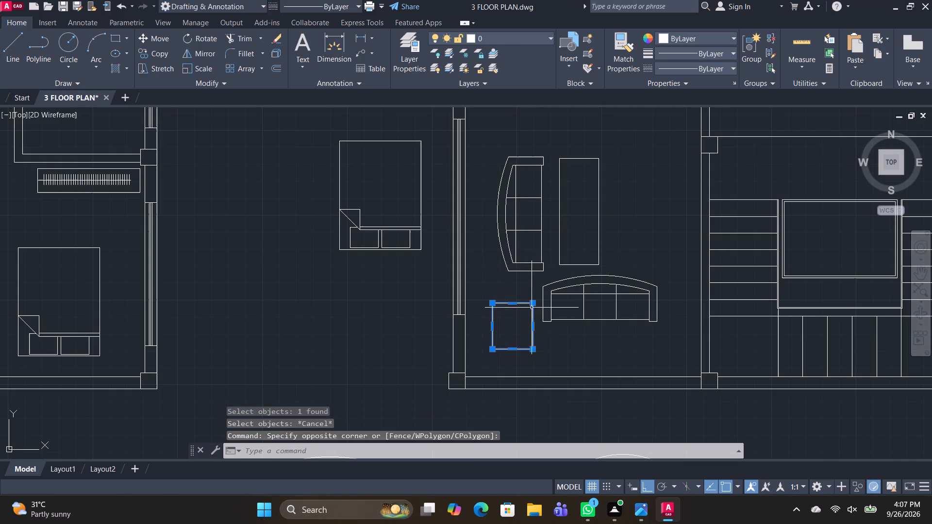
pyautogui.click(533, 304)
pyautogui.press('Escape')
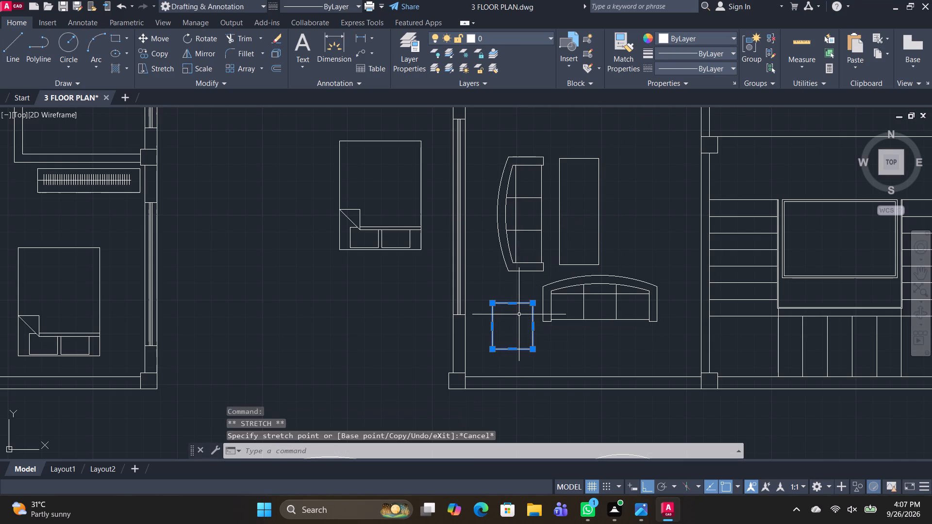
pyautogui.write('SC')
pyautogui.press('space')
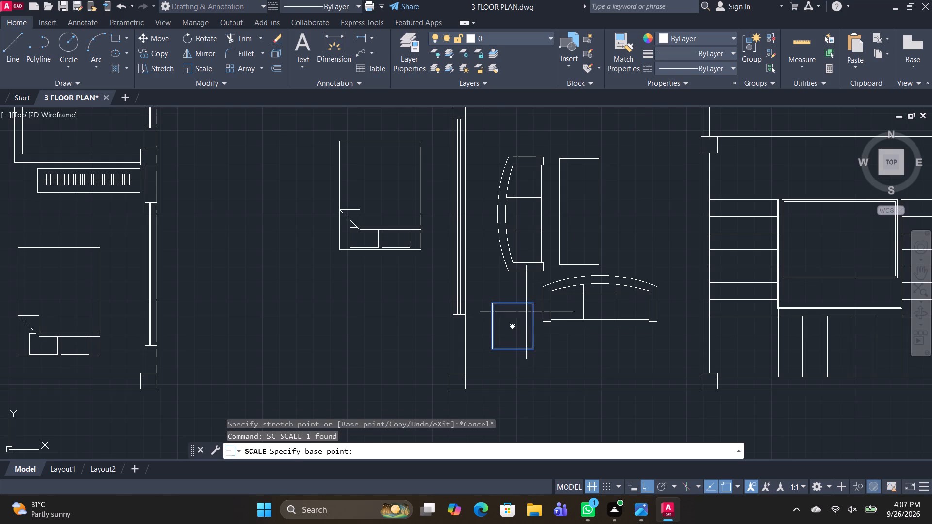
pyautogui.click(533, 307)
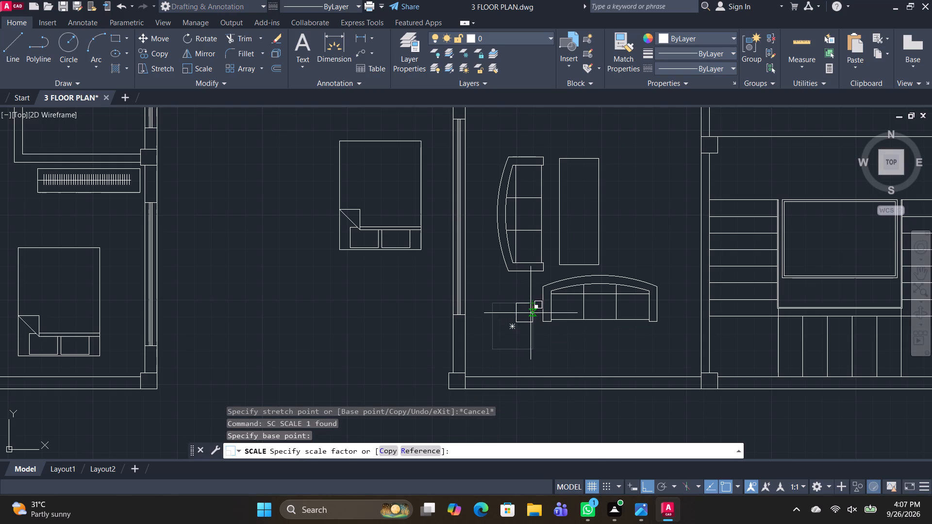
pyautogui.click(531, 312)
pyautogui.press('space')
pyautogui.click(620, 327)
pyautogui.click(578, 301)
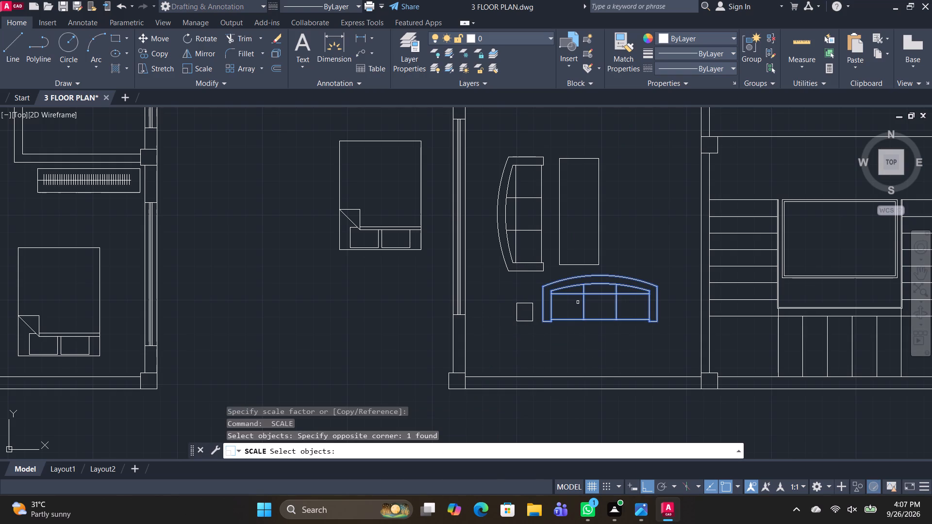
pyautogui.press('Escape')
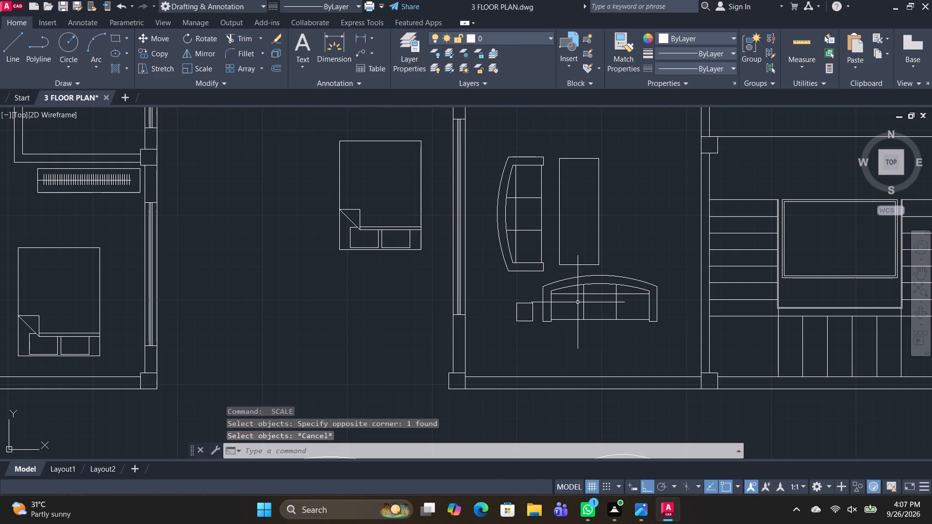
# Rotate the sofa south of the long table by 180 degrees about its backrest midpoint so it faces north.
pyautogui.write('RO')
pyautogui.press('space')
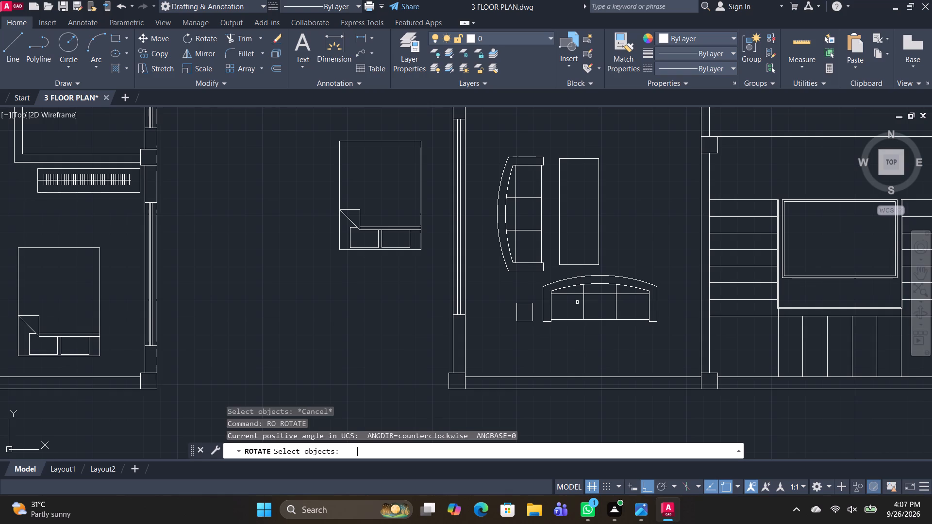
pyautogui.click(582, 303)
pyautogui.press('space')
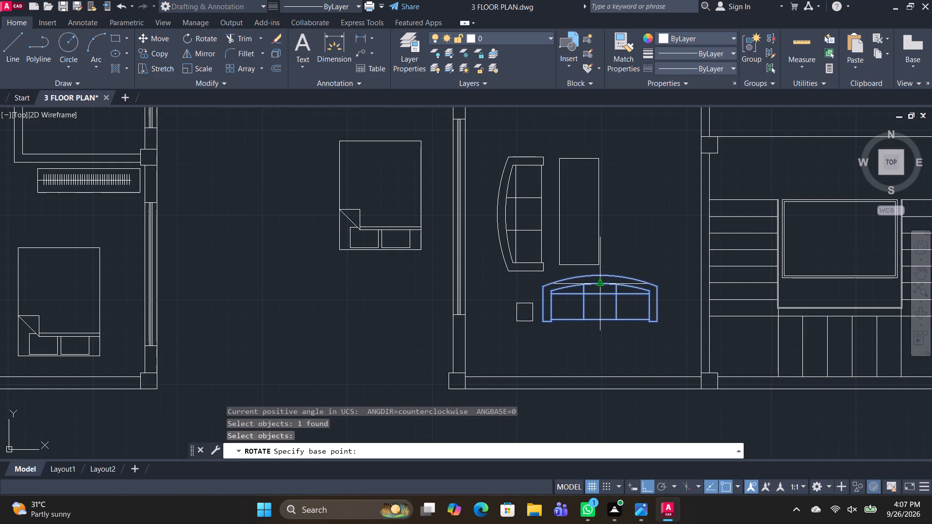
pyautogui.click(601, 284)
pyautogui.click(497, 308)
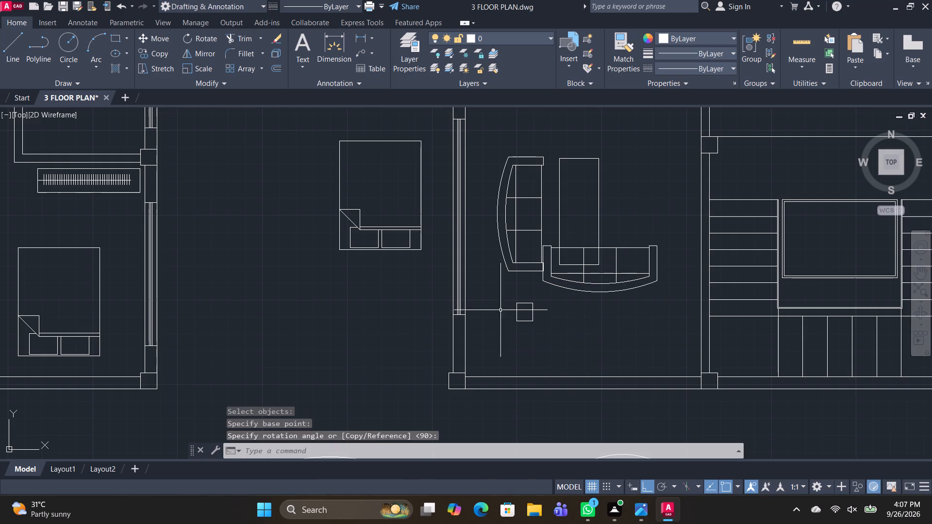
pyautogui.press('space')
pyautogui.press('Escape')
# Move the north-facing sofa south, clear of the long table and next to the small side table.
pyautogui.write('M')
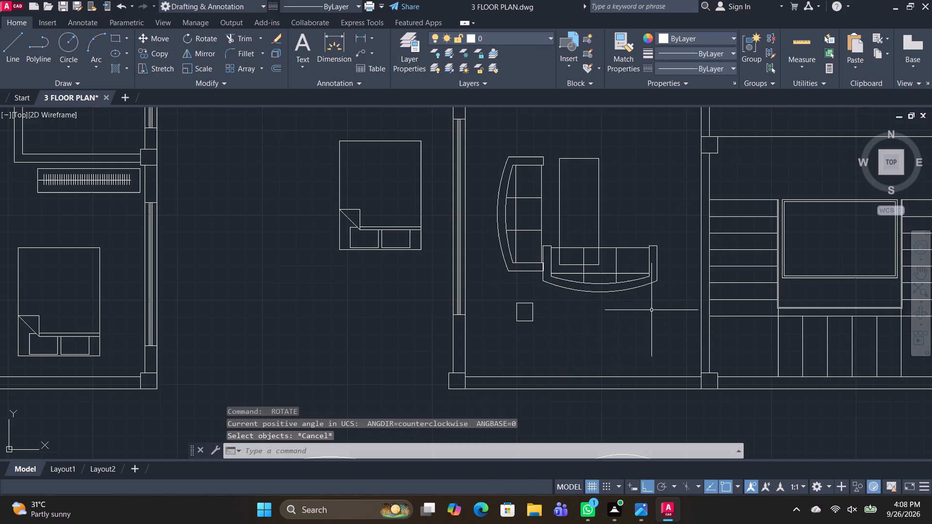
pyautogui.press('space')
pyautogui.moveTo(651, 310); pyautogui.dragTo(649, 306)
pyautogui.click(637, 279)
pyautogui.press('space')
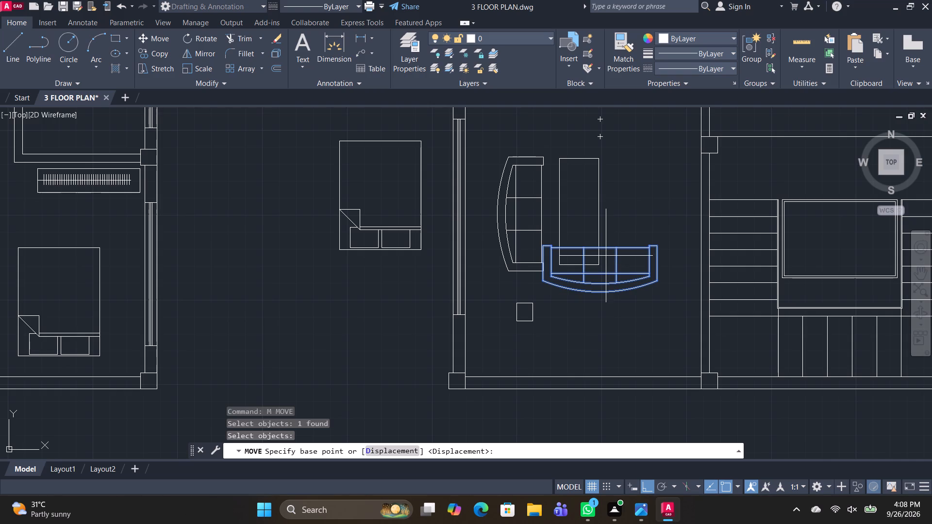
pyautogui.click(605, 249)
pyautogui.click(593, 285)
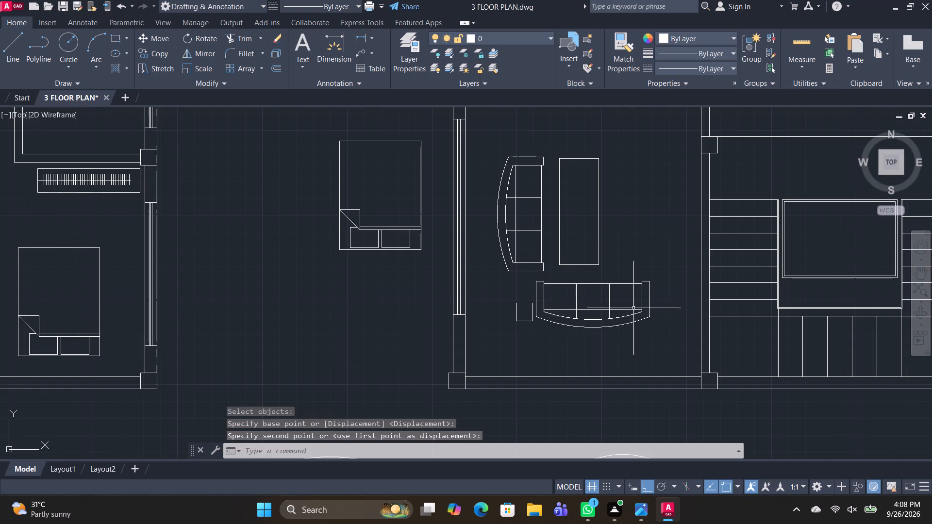
# Copy the north-facing sofa, with Ortho off, to the east end of the second plan's hall, just south of the dining room.
pyautogui.scroll(-1, 635, 309)
pyautogui.moveTo(648, 322); pyautogui.dragTo(561, 340, button='middle')
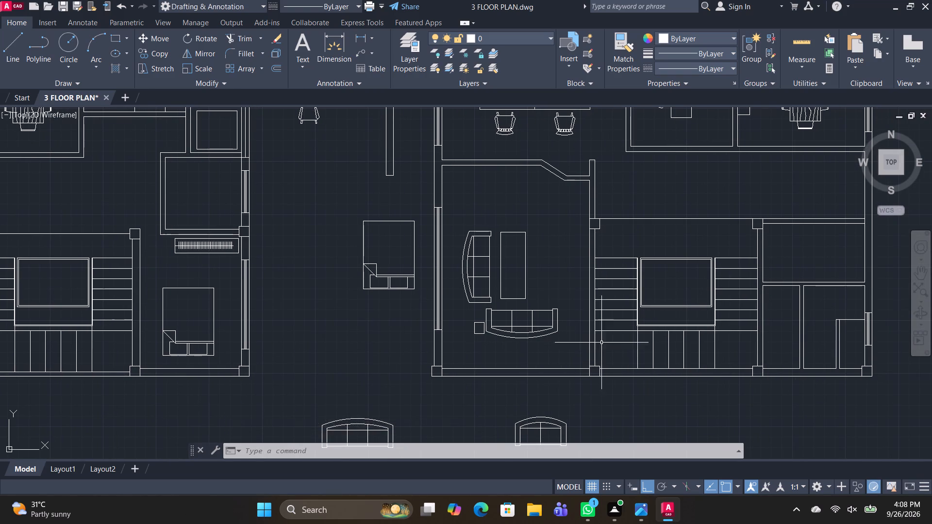
pyautogui.moveTo(611, 335); pyautogui.dragTo(536, 400, button='middle')
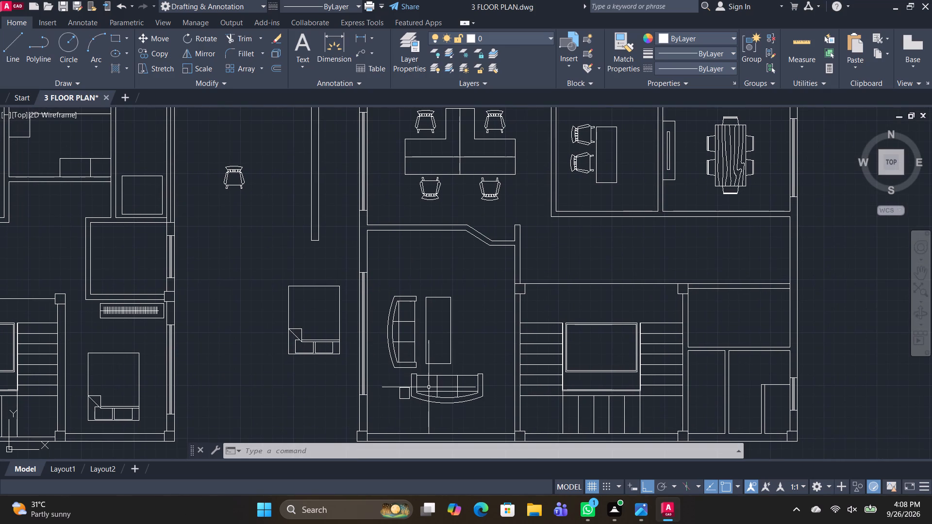
pyautogui.click(459, 393)
pyautogui.write('CO')
pyautogui.press('space')
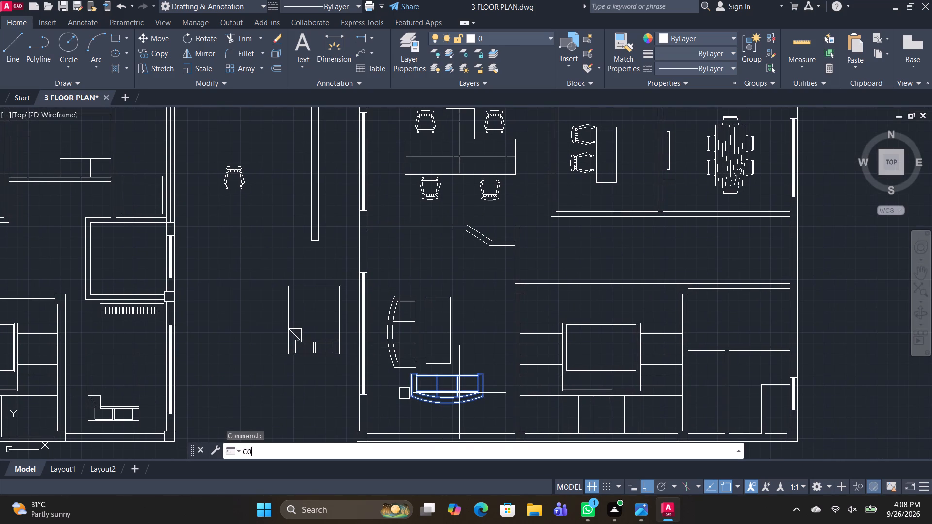
pyautogui.click(447, 381)
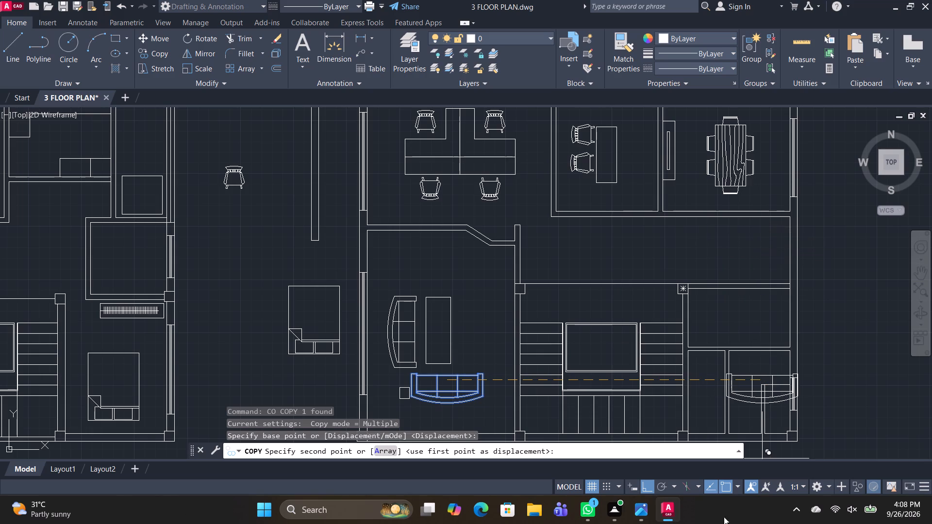
pyautogui.click(653, 485)
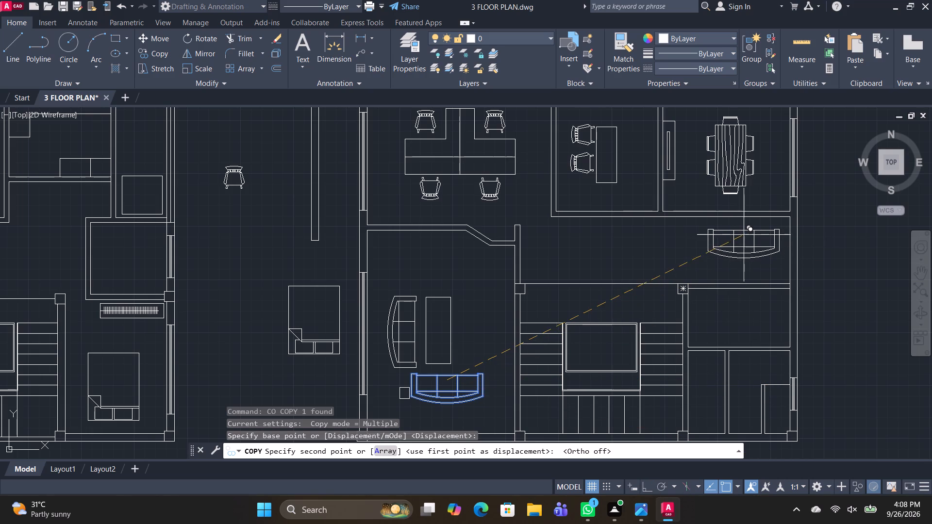
pyautogui.click(743, 230)
pyautogui.press('Escape')
# Rotate the sofa copy in the second plan's hall by 180 degrees, with Ortho on, about its front midpoint so it faces south.
pyautogui.click(761, 248)
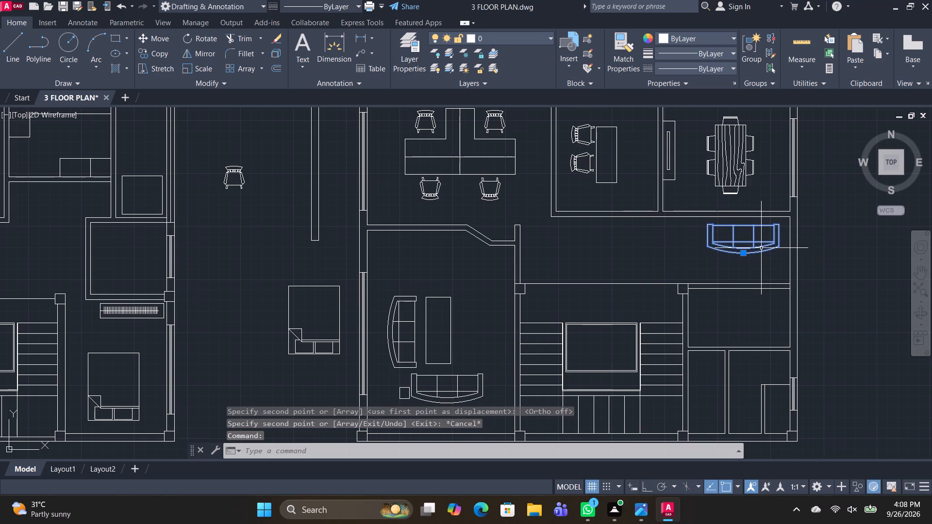
pyautogui.write('RO')
pyautogui.press('space')
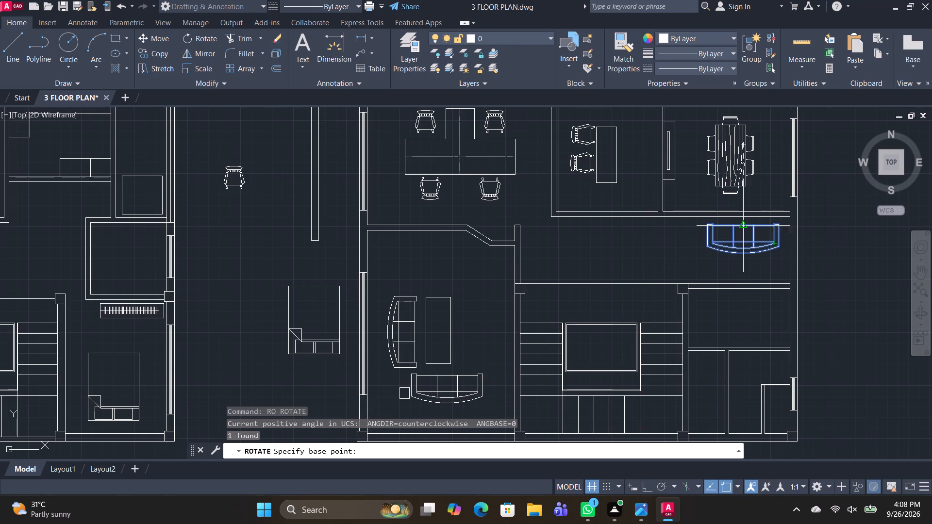
pyautogui.click(742, 224)
pyautogui.click(648, 491)
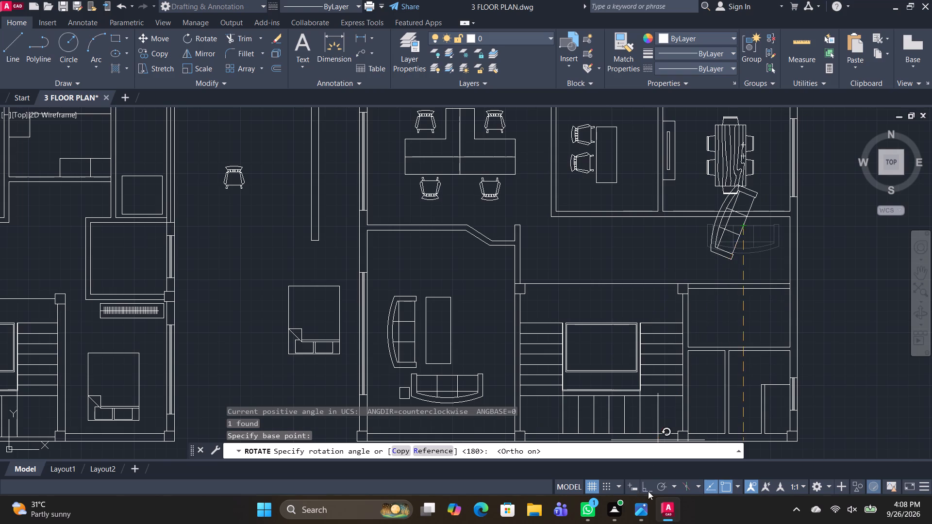
pyautogui.click(679, 237)
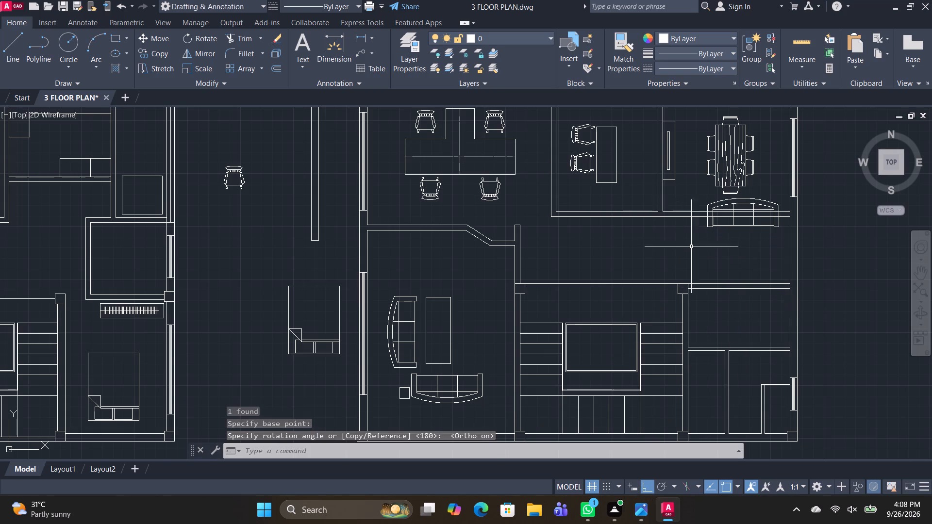
pyautogui.press('space')
pyautogui.press('Escape')
# Move the south-facing sofa straight south, clear of the dining room wall, so its back sits just below that wall.
pyautogui.write('M')
pyautogui.press('space')
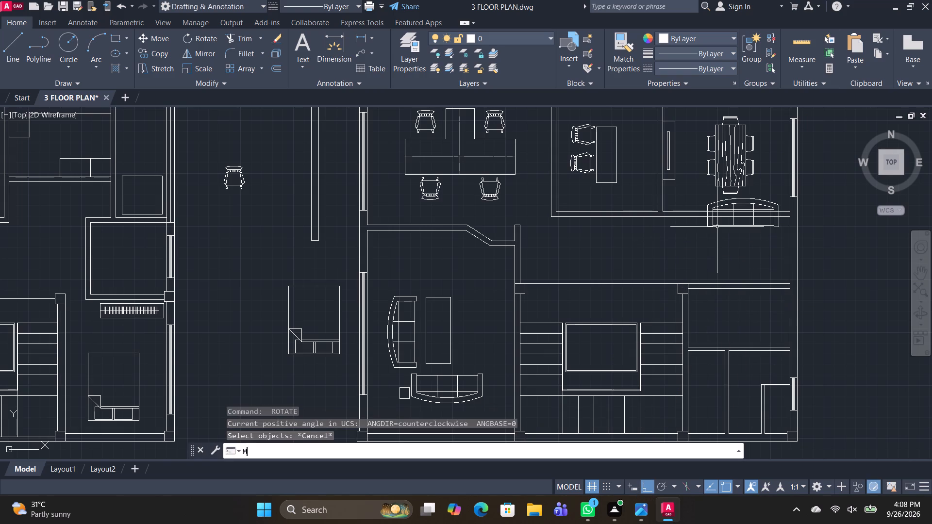
pyautogui.click(716, 225)
pyautogui.press('space')
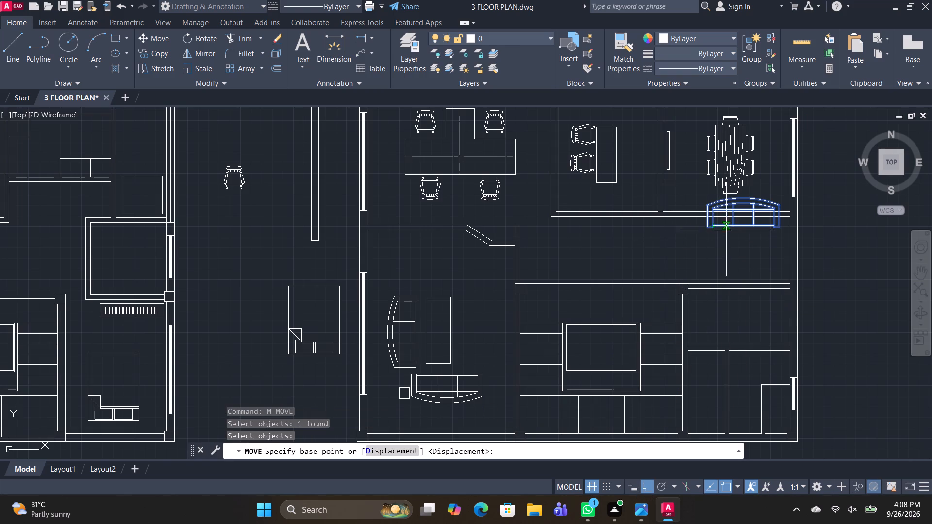
pyautogui.click(744, 228)
pyautogui.click(746, 247)
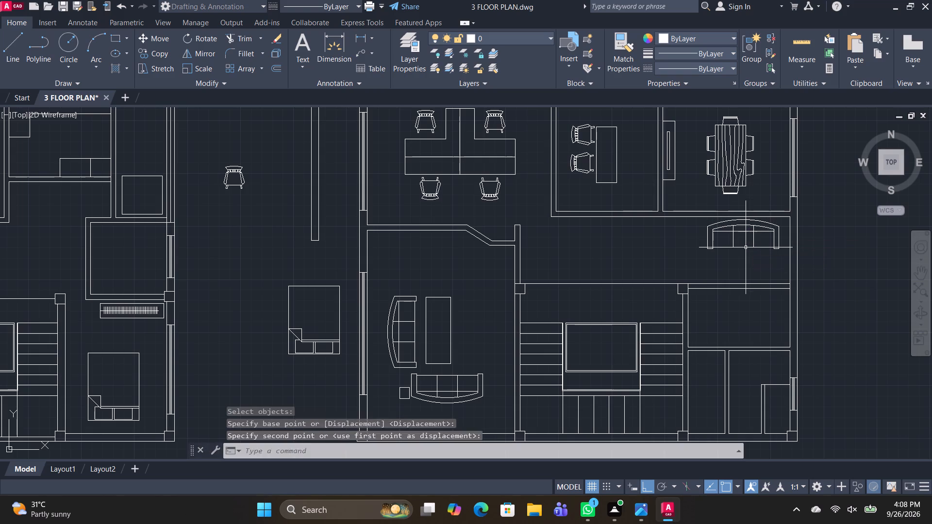
pyautogui.press('space')
pyautogui.press('Escape')
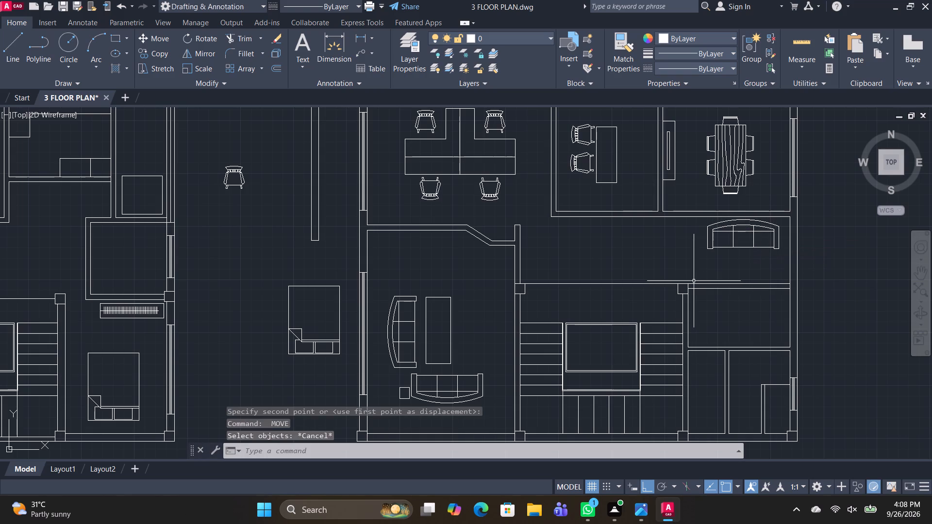
# Mirror the sofa west of the long table across a vertical line east of the table, keeping the original.
pyautogui.moveTo(612, 263); pyautogui.dragTo(642, 299, button='middle')
pyautogui.scroll(-2, 559, 293)
pyautogui.scroll(1, 528, 343)
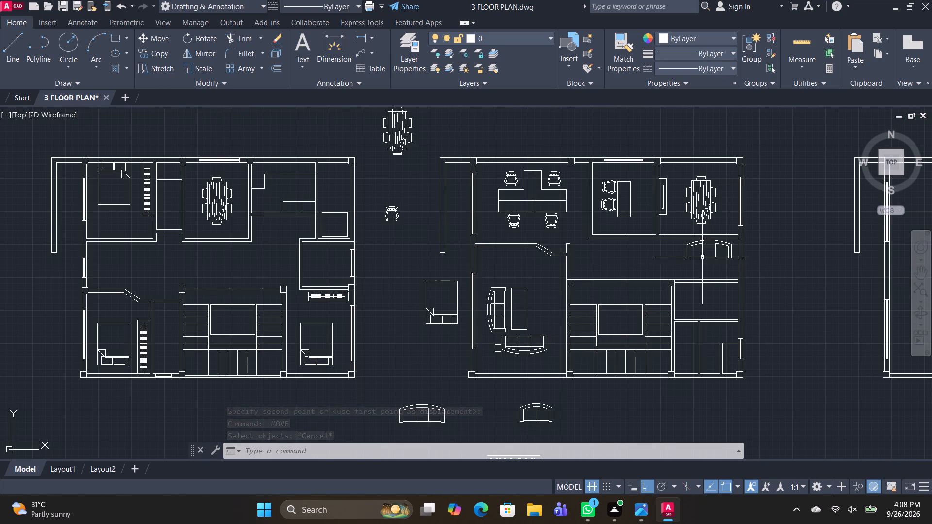
pyautogui.scroll(1, 511, 310)
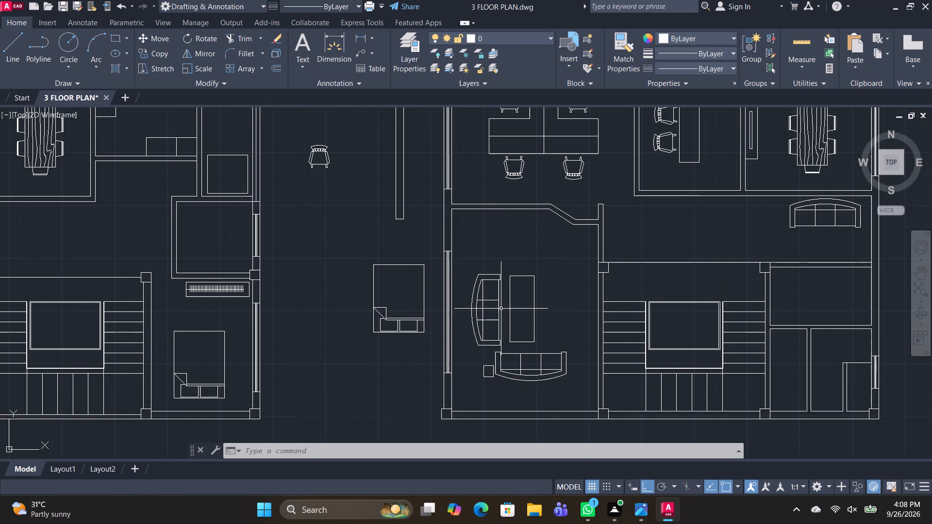
pyautogui.click(499, 309)
pyautogui.write('MI')
pyautogui.press('space')
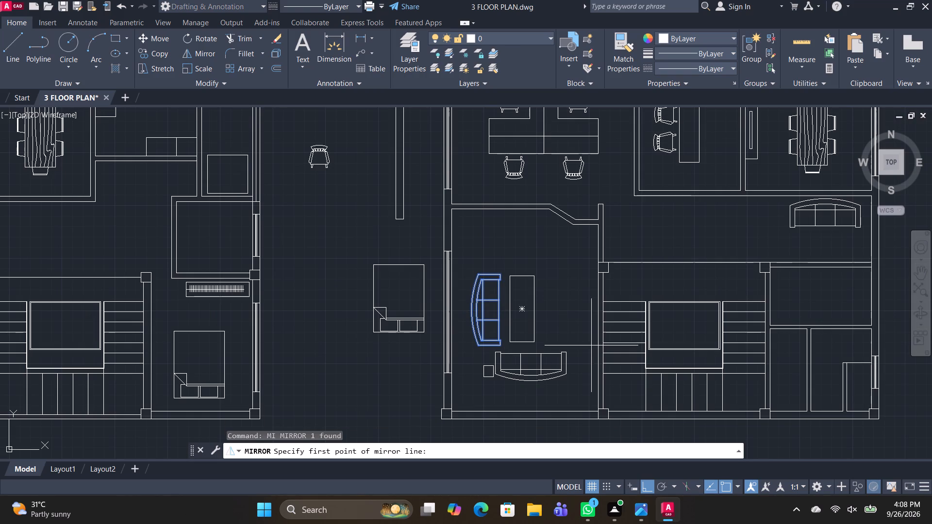
pyautogui.click(555, 335)
pyautogui.click(550, 285)
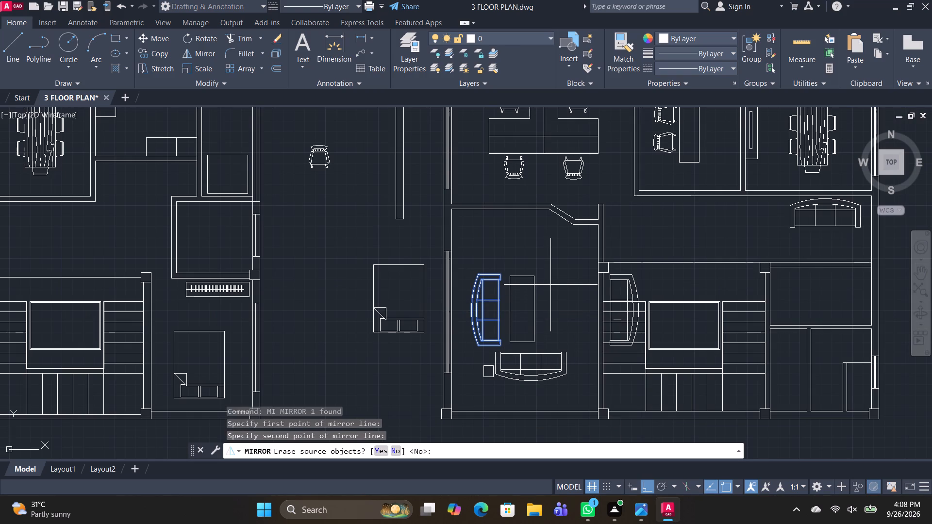
pyautogui.press('space')
# Move the mirrored sofa, with Ortho off, into the two-chair room west of the dining room, just east of the desk and facing it.
pyautogui.click(631, 279)
pyautogui.write('M')
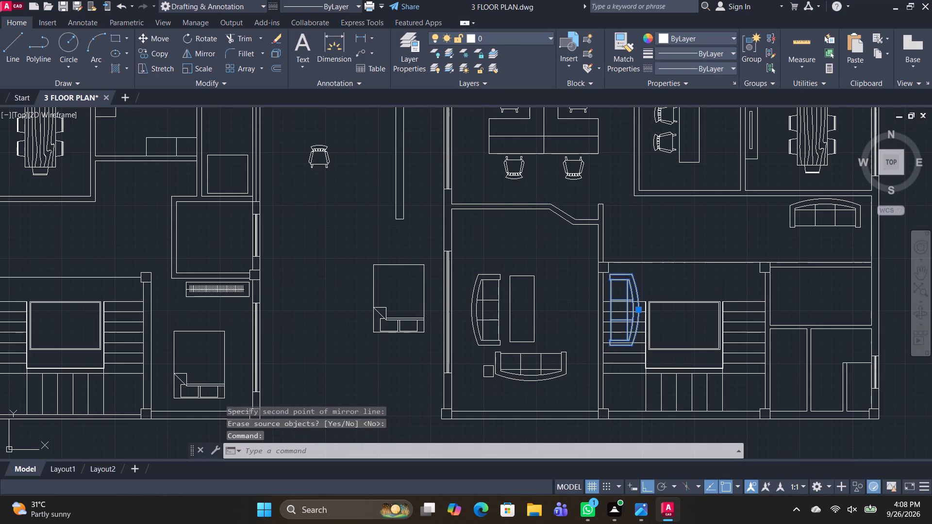
pyautogui.press('space')
pyautogui.click(614, 311)
pyautogui.moveTo(665, 210); pyautogui.dragTo(649, 287, button='middle')
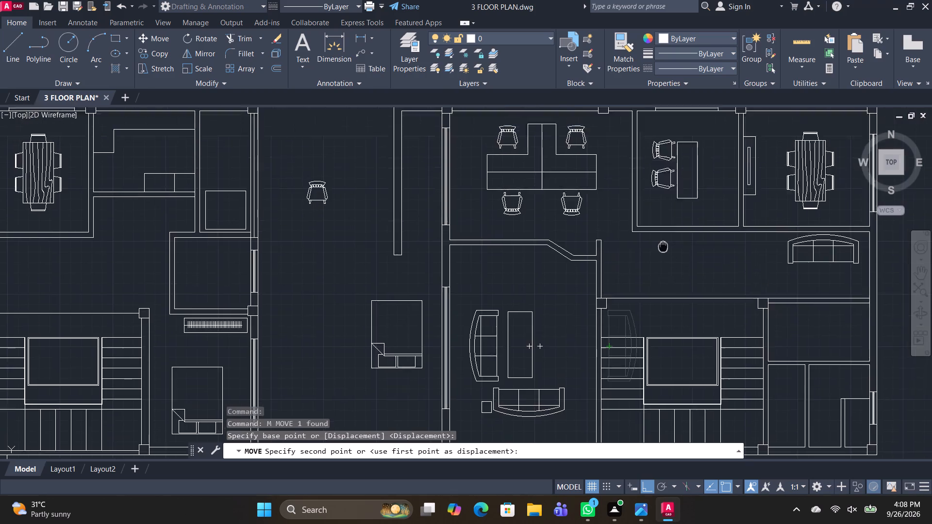
pyautogui.moveTo(649, 287); pyautogui.dragTo(613, 329, button='middle')
pyautogui.click(642, 482)
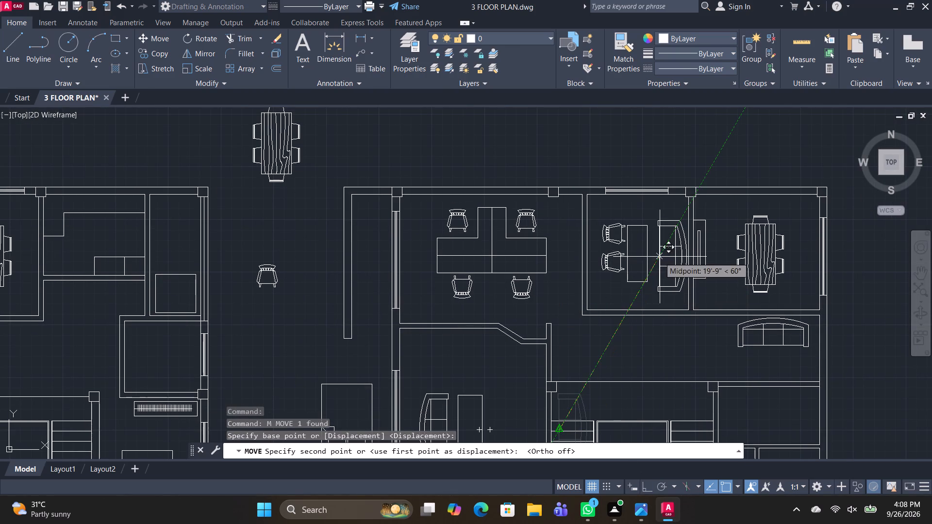
pyautogui.click(654, 249)
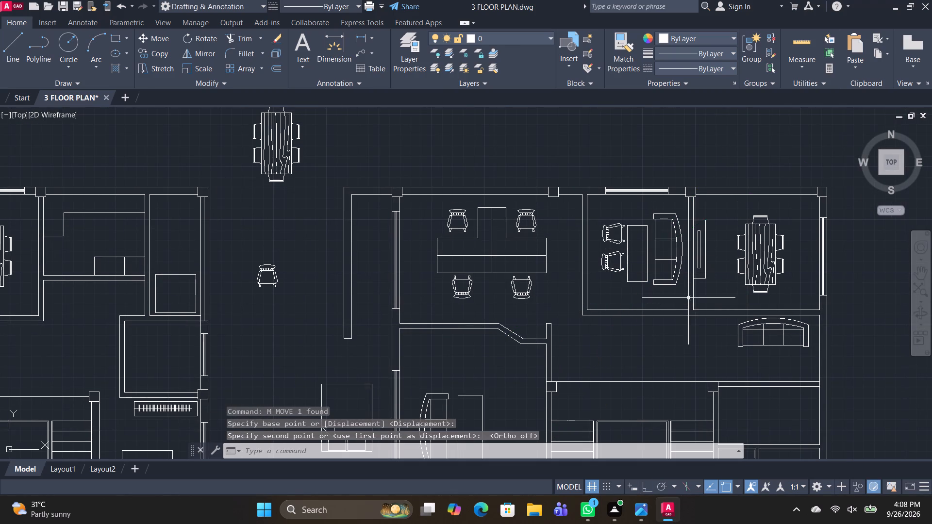
pyautogui.press('Escape')
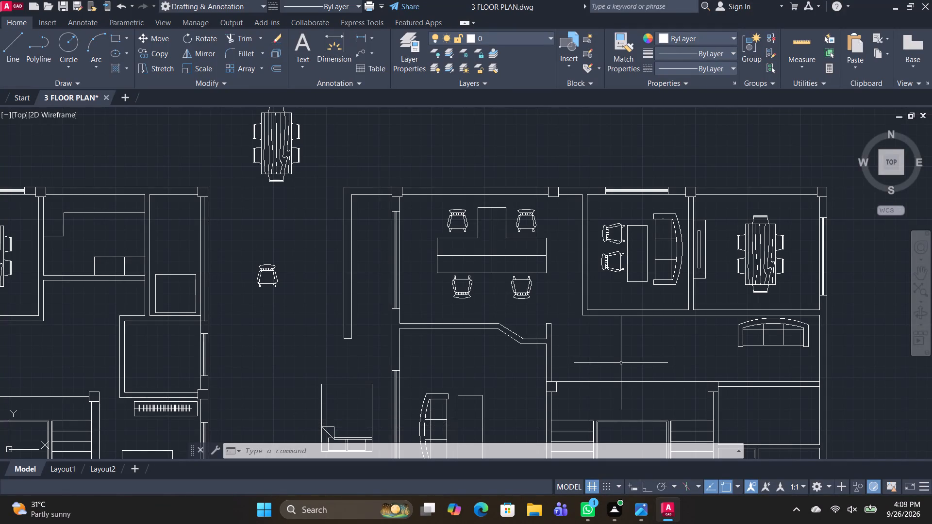
# Delete the two spare sofas and the spare wardrobe lying south of the floor plans.
pyautogui.press('Escape')
pyautogui.scroll(-1, 385, 310)
pyautogui.moveTo(386, 367); pyautogui.dragTo(468, 199, button='middle')
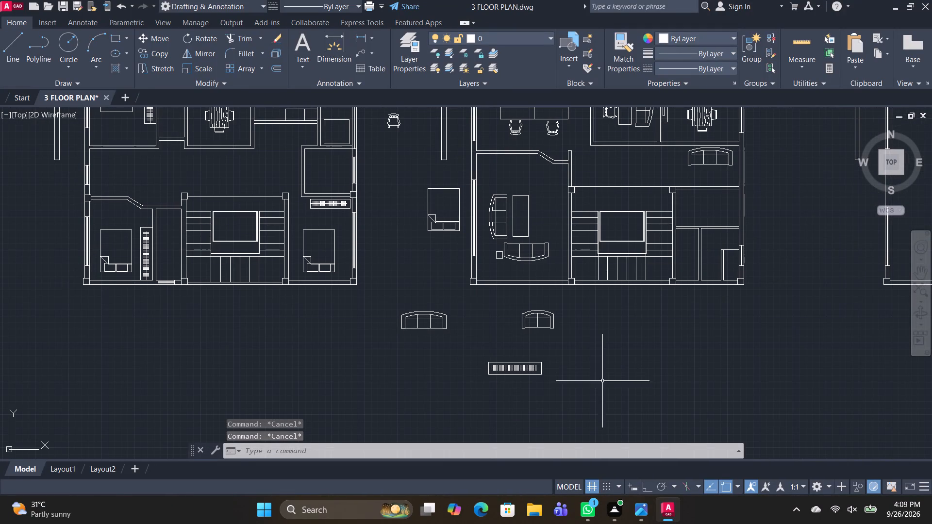
pyautogui.moveTo(599, 415); pyautogui.dragTo(576, 387)
pyautogui.click(383, 306)
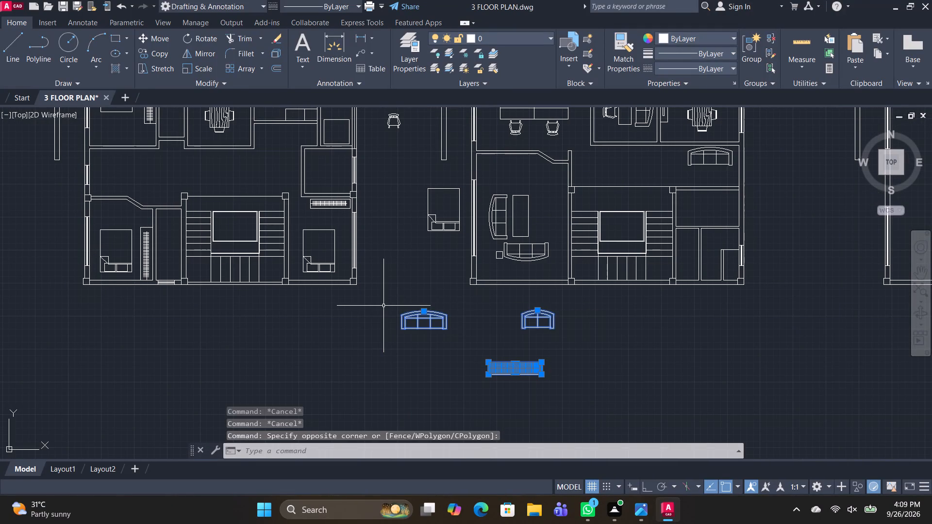
pyautogui.press('Delete')
# Delete the spare bed, chair and dining set left between the first and second floor plans.
pyautogui.moveTo(497, 311); pyautogui.dragTo(540, 418, button='middle')
pyautogui.click(490, 328)
pyautogui.press('Delete')
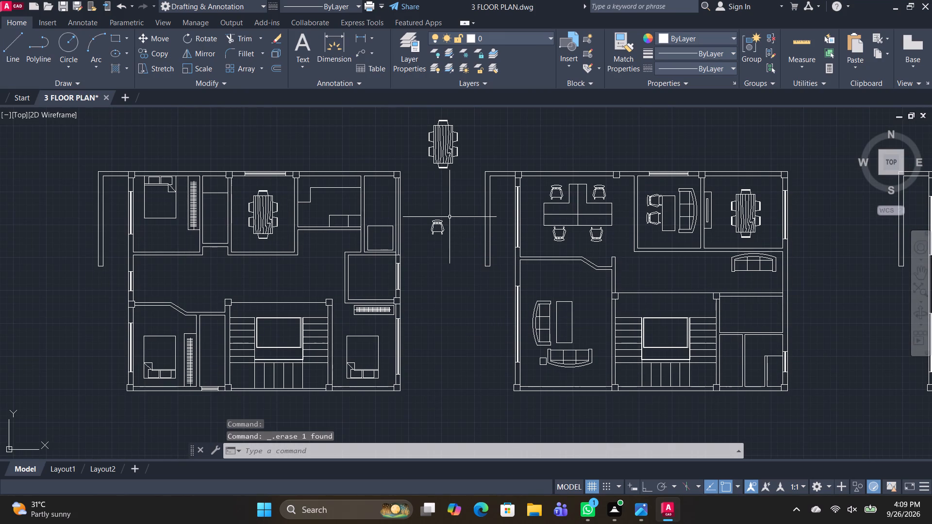
pyautogui.moveTo(455, 254); pyautogui.dragTo(419, 121)
pyautogui.moveTo(460, 133); pyautogui.dragTo(459, 149)
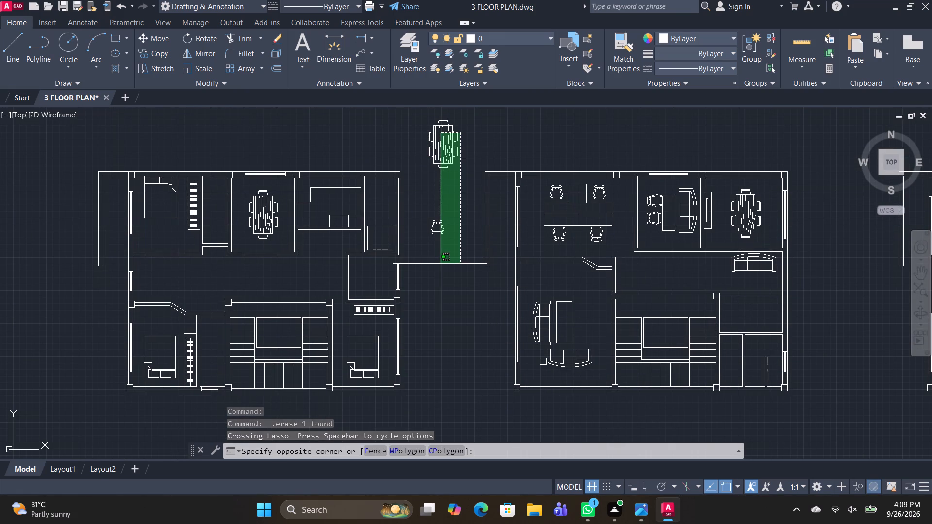
pyautogui.click(440, 264)
pyautogui.press('Delete')
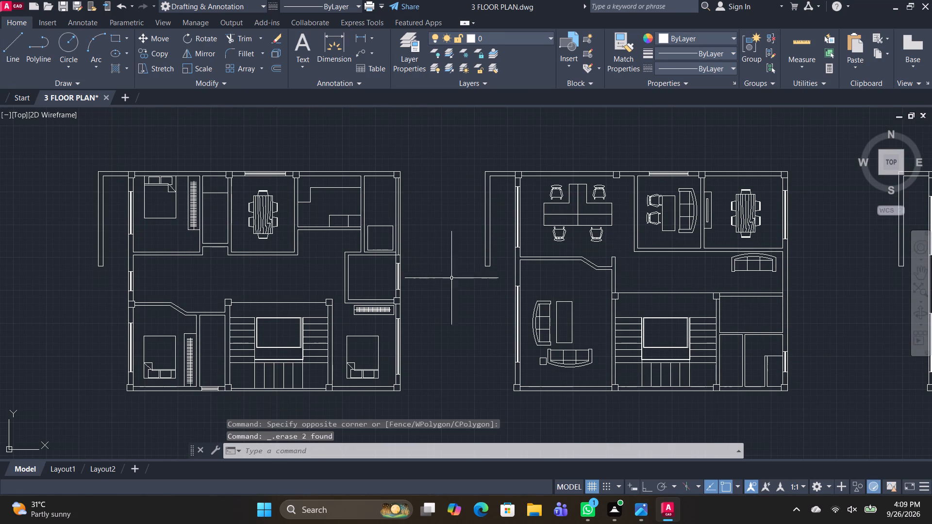
# Examine the furniture layout and remaining empty areas of the first and second floor plans.
pyautogui.scroll(-1, 471, 288)
pyautogui.moveTo(475, 287); pyautogui.dragTo(496, 278, button='middle')
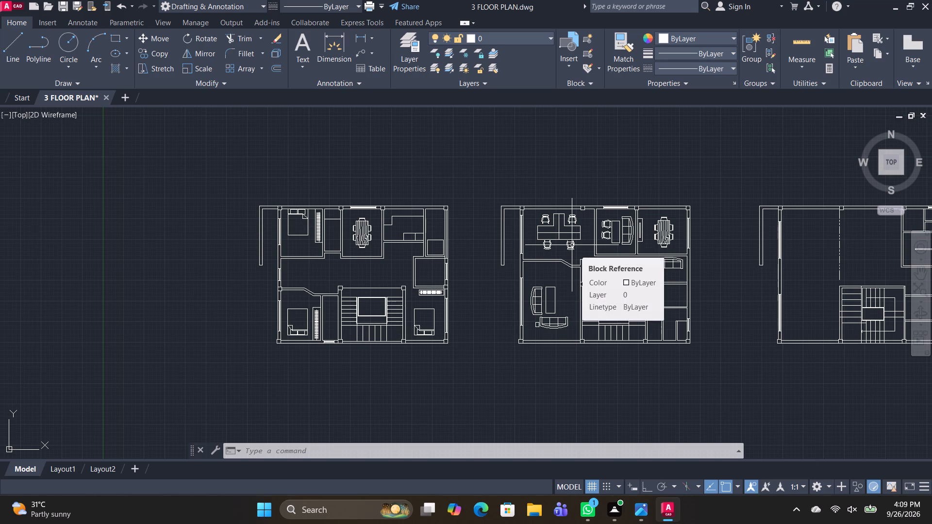
pyautogui.press('Escape')
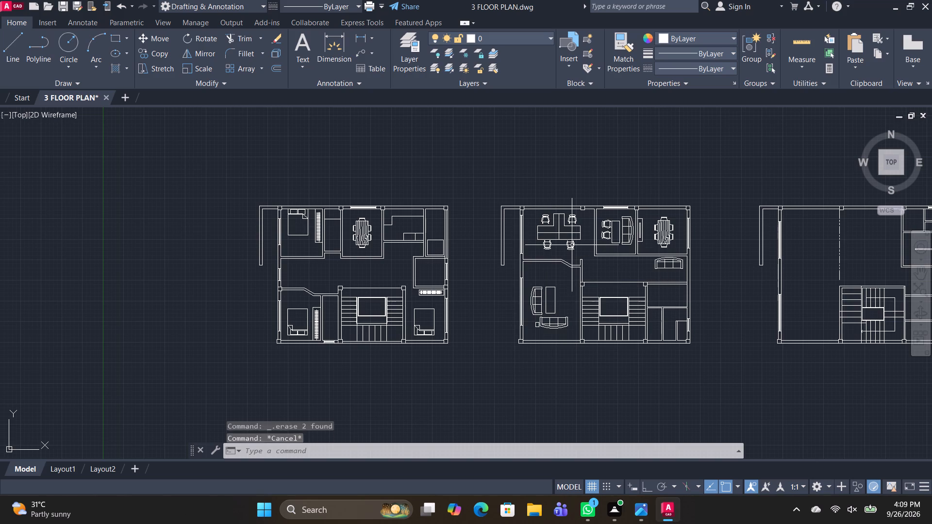
pyautogui.scroll(1, 553, 237)
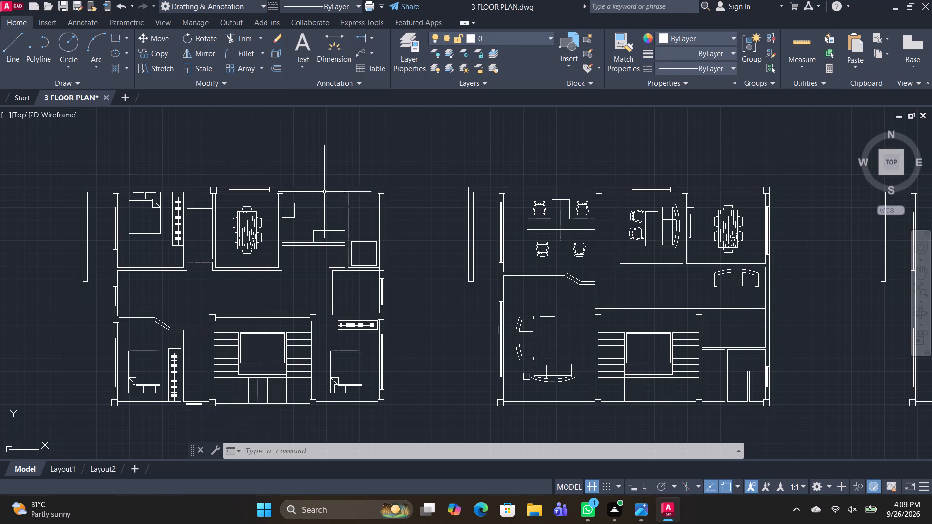
pyautogui.press('Escape')
pyautogui.press('Escape')
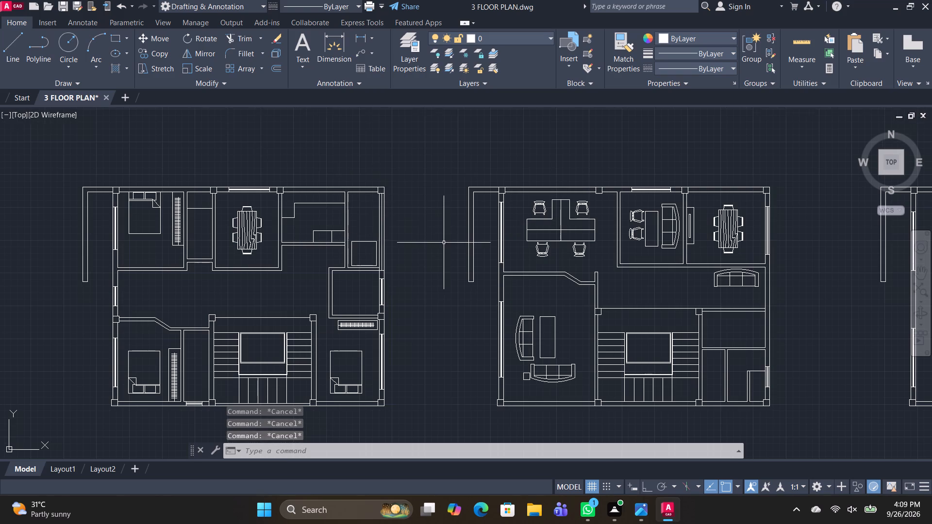
pyautogui.scroll(1, 444, 243)
pyautogui.scroll(2, 343, 273)
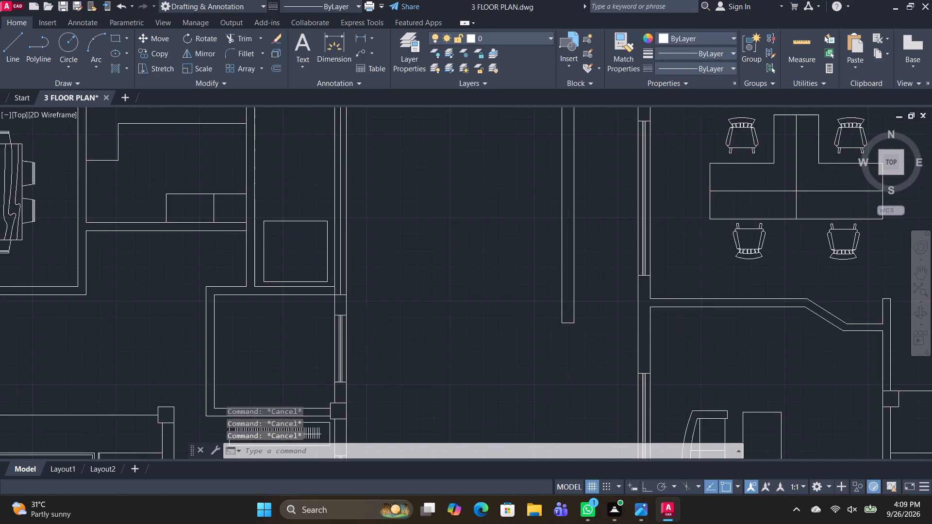
pyautogui.moveTo(360, 295); pyautogui.dragTo(423, 335, button='middle')
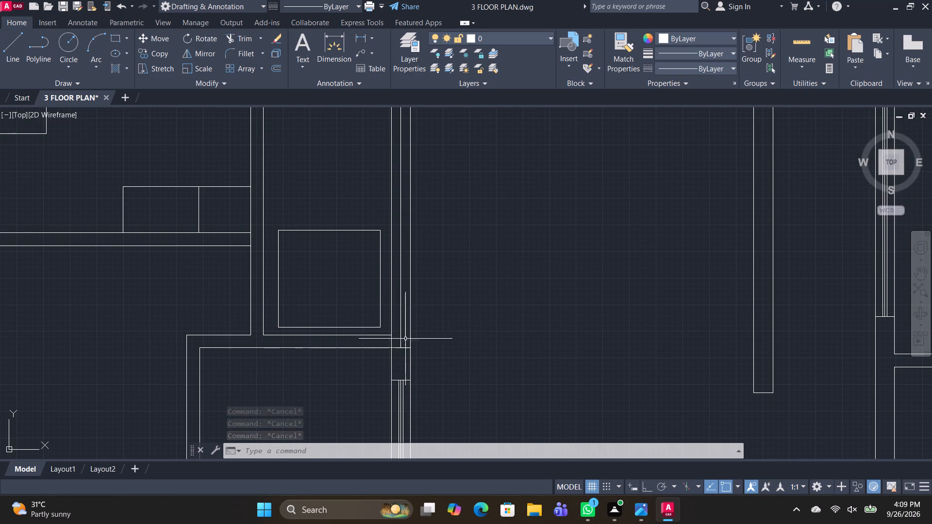
pyautogui.scroll(-2, 454, 361)
pyautogui.moveTo(494, 356); pyautogui.dragTo(489, 311, button='middle')
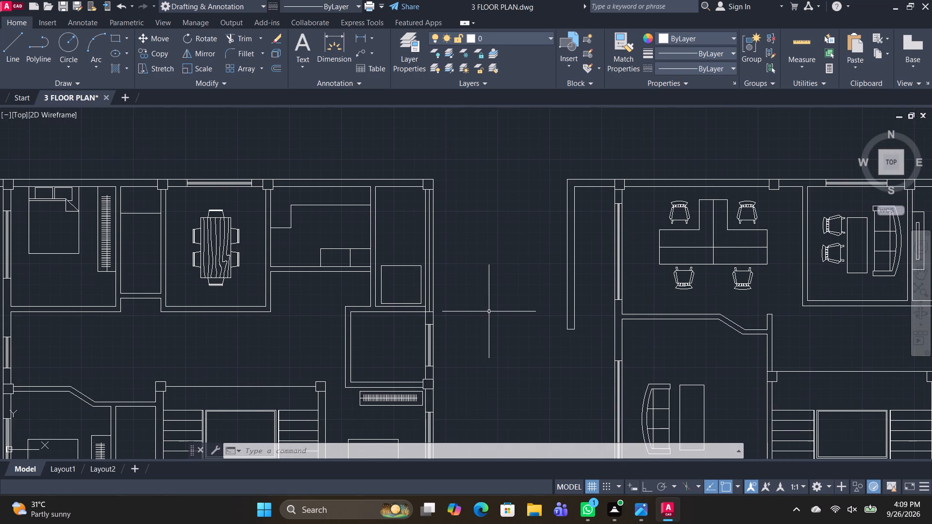
pyautogui.press('Escape')
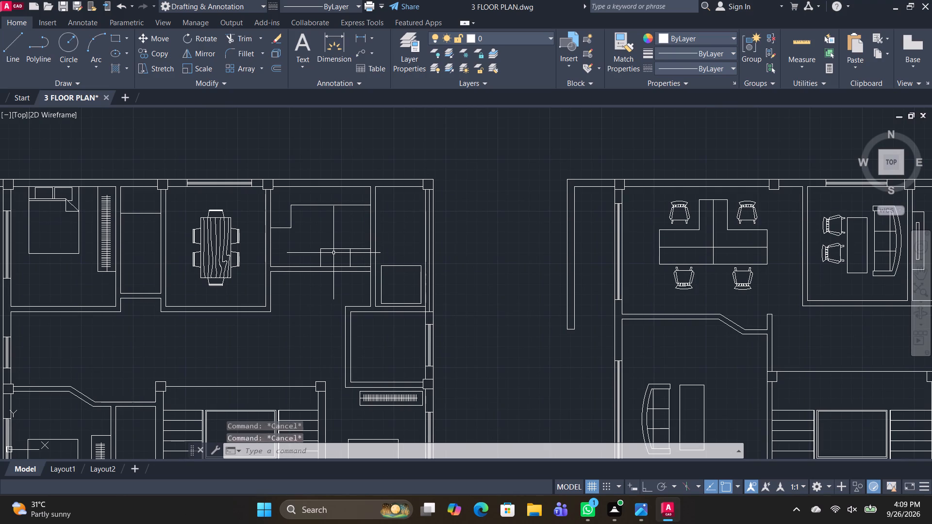
pyautogui.scroll(-3, 365, 298)
pyautogui.scroll(3, 399, 317)
pyautogui.press('Escape')
pyautogui.scroll(-1, 399, 317)
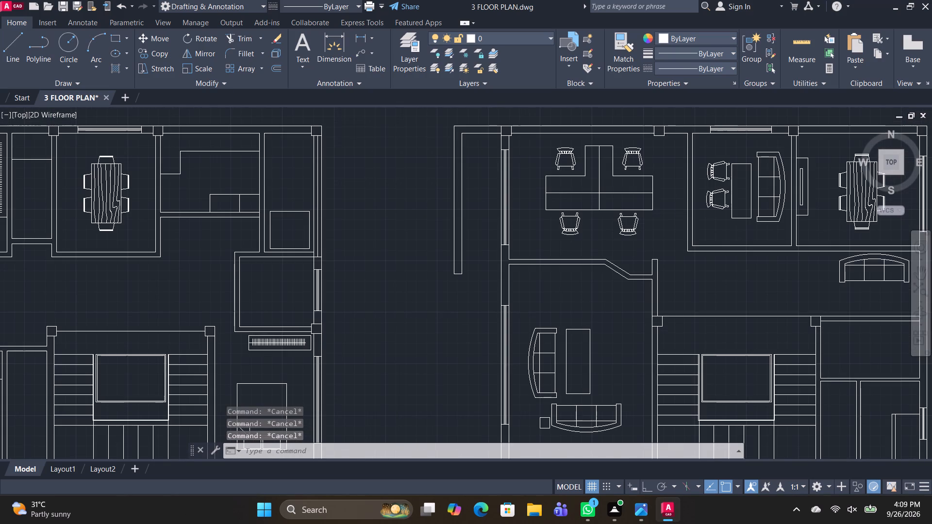
pyautogui.moveTo(408, 312); pyautogui.dragTo(442, 270, button='middle')
pyautogui.press('space')
pyautogui.press('Escape')
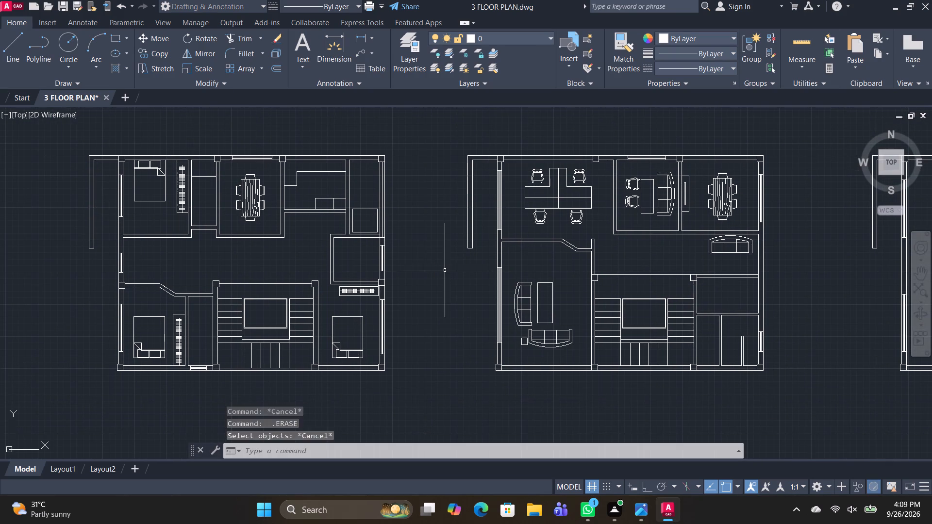
pyautogui.press('Escape')
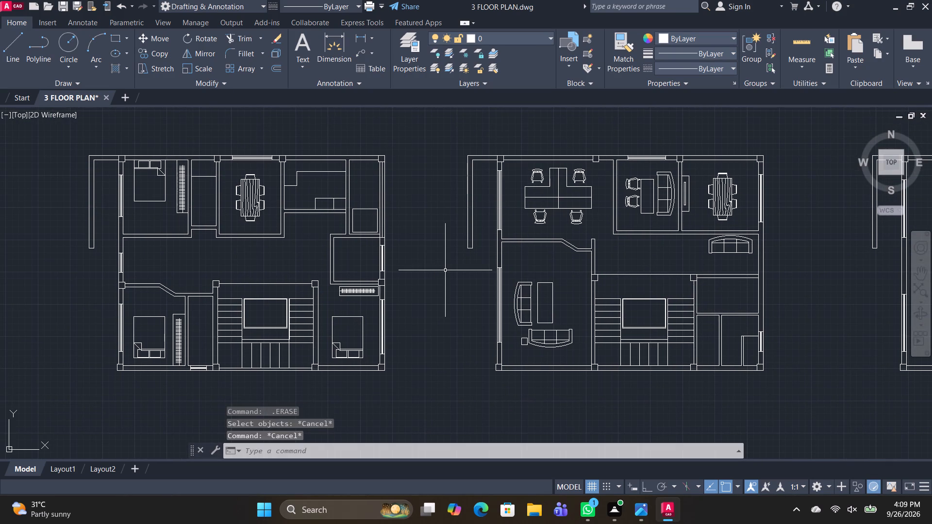
# Save the 3 FLOOR PLAN drawing.
pyautogui.hotkey('ctrl', 's')
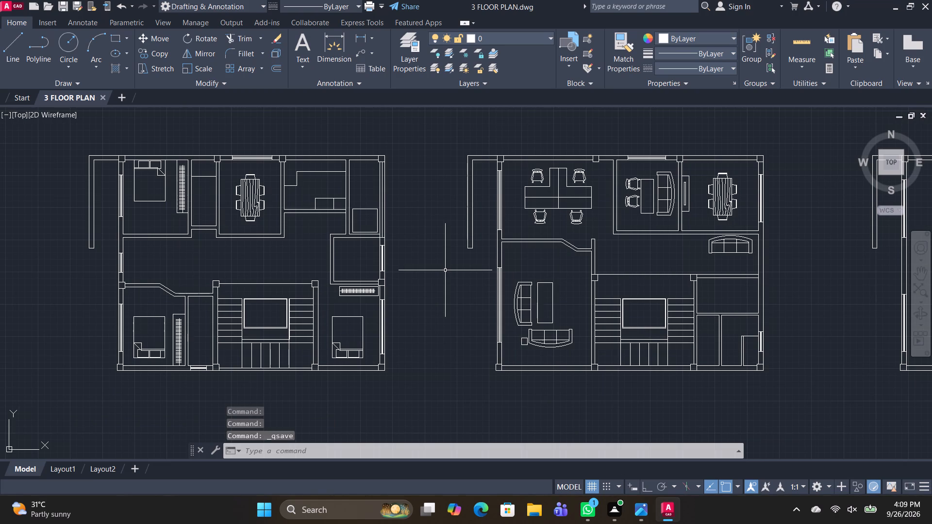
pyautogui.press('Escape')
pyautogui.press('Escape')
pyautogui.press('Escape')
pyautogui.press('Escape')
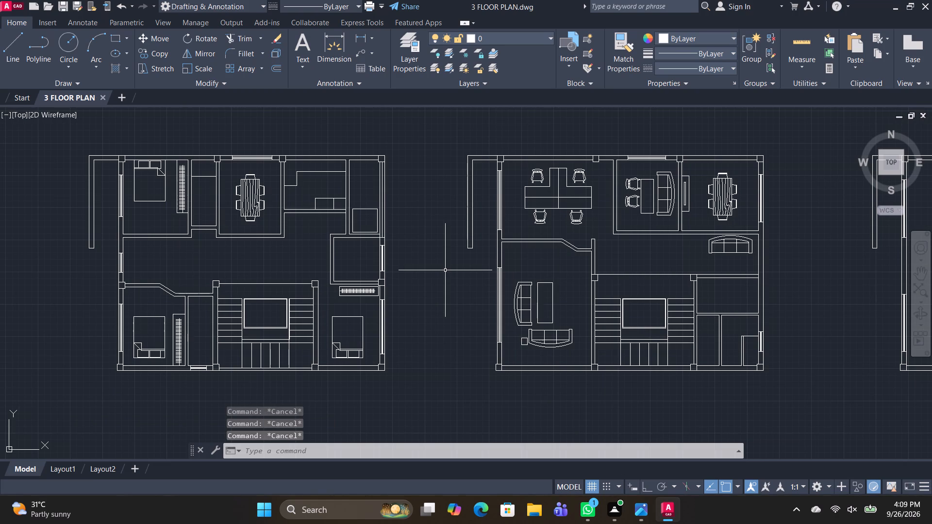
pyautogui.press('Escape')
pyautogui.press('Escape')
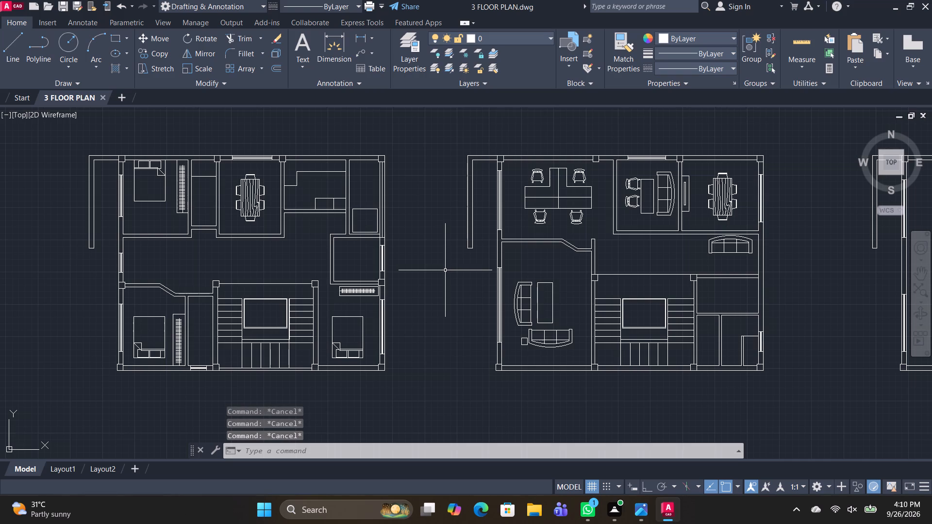
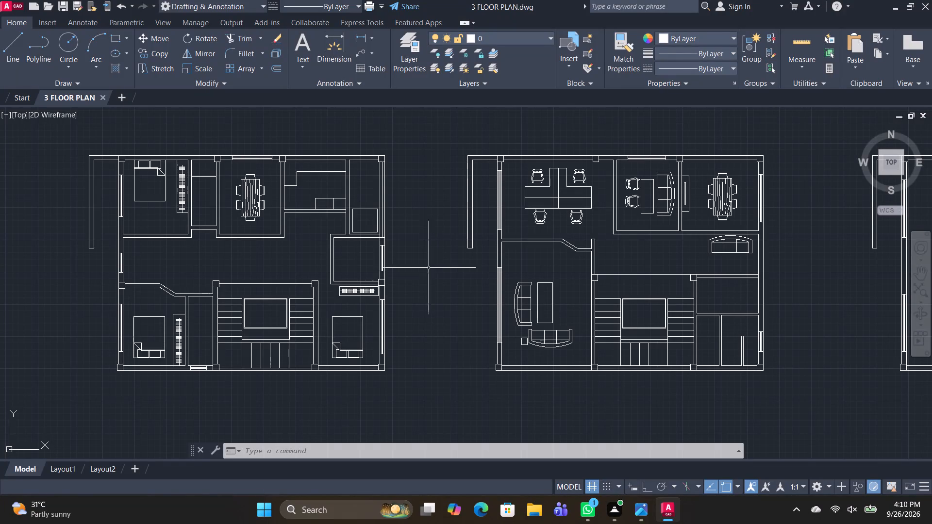
# Open DesignCenter and insert the Exercise Bike block from Home - Space Planner.dwg between the first two floor plans.
pyautogui.write('ADC')
pyautogui.press('space')
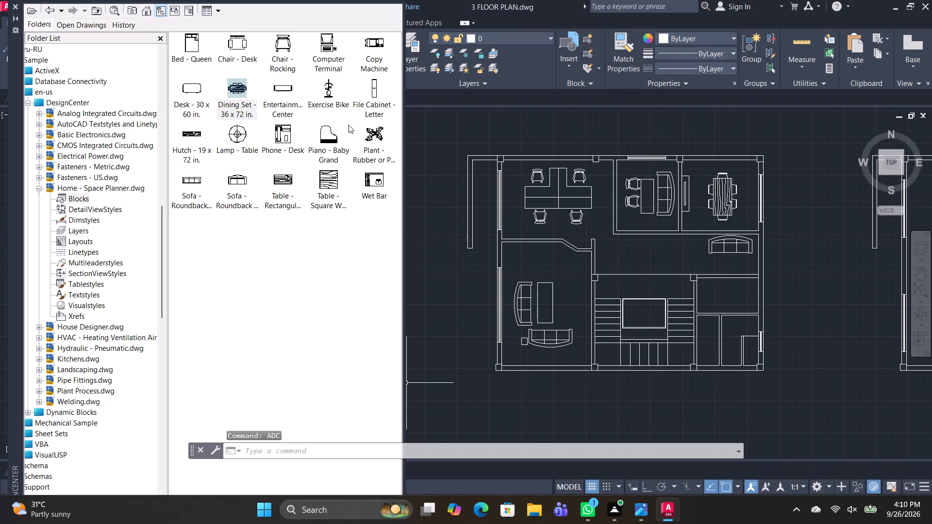
pyautogui.moveTo(325, 97); pyautogui.dragTo(444, 240)
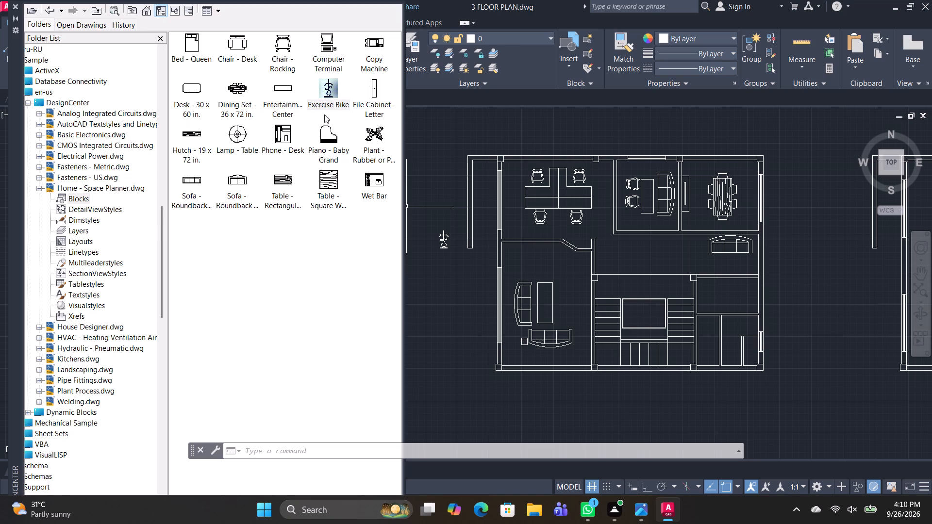
# Insert the Toilet - top block from House Designer.dwg below the exercise bike.
pyautogui.click(86, 321)
pyautogui.doubleClick(86, 325)
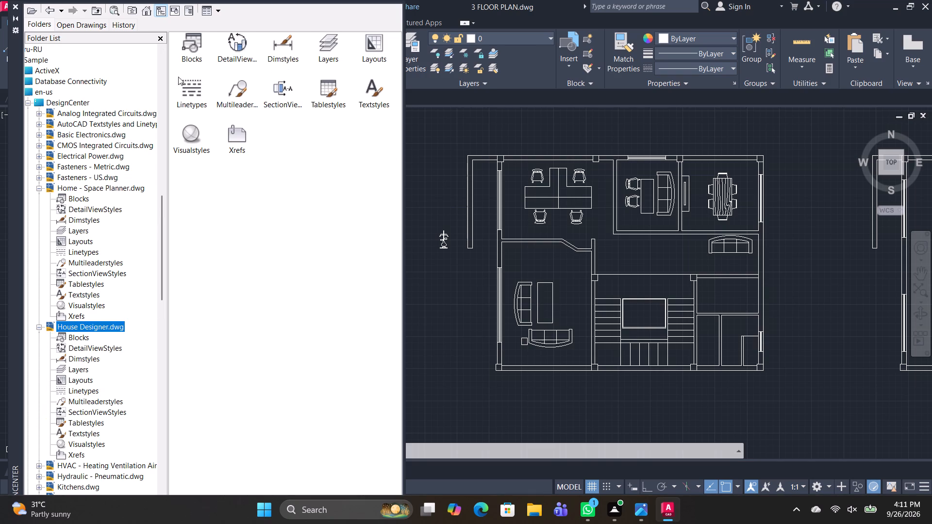
pyautogui.doubleClick(195, 41)
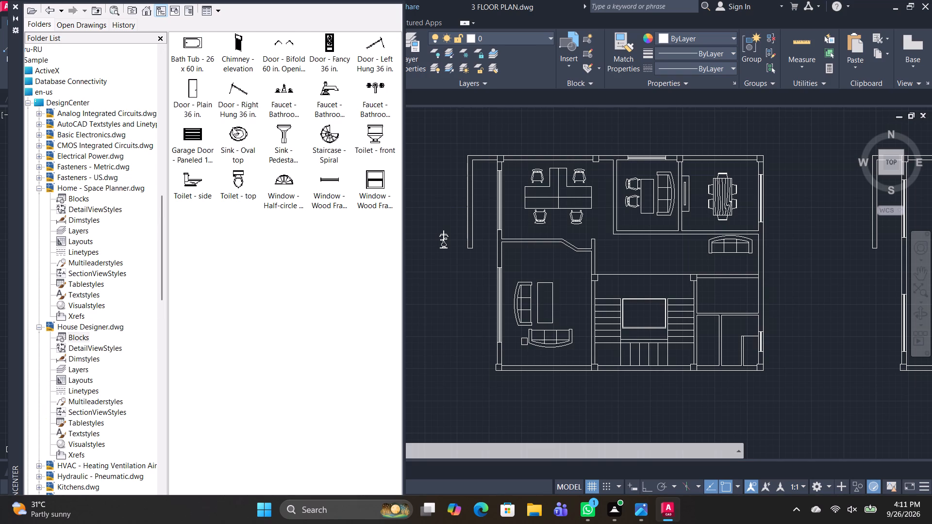
pyautogui.moveTo(229, 173); pyautogui.dragTo(236, 177)
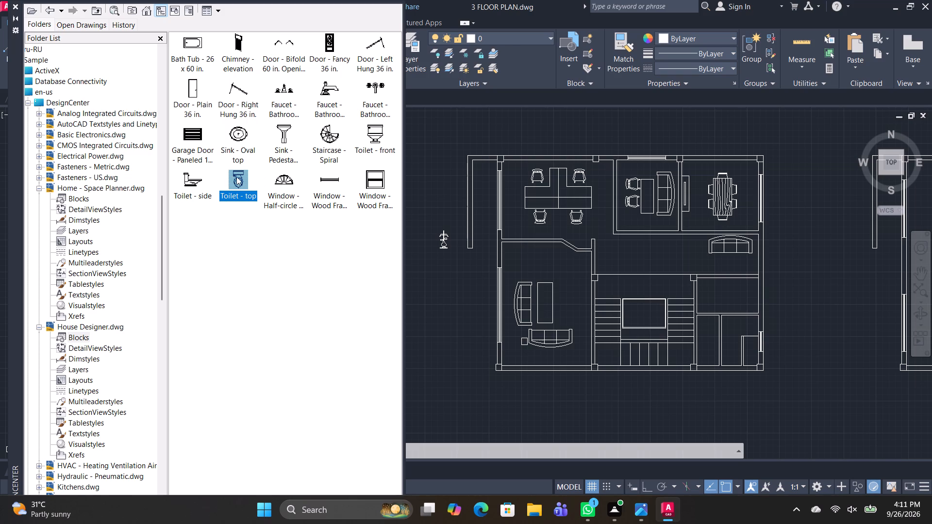
pyautogui.moveTo(236, 177); pyautogui.dragTo(233, 176)
pyautogui.moveTo(237, 177); pyautogui.dragTo(443, 297)
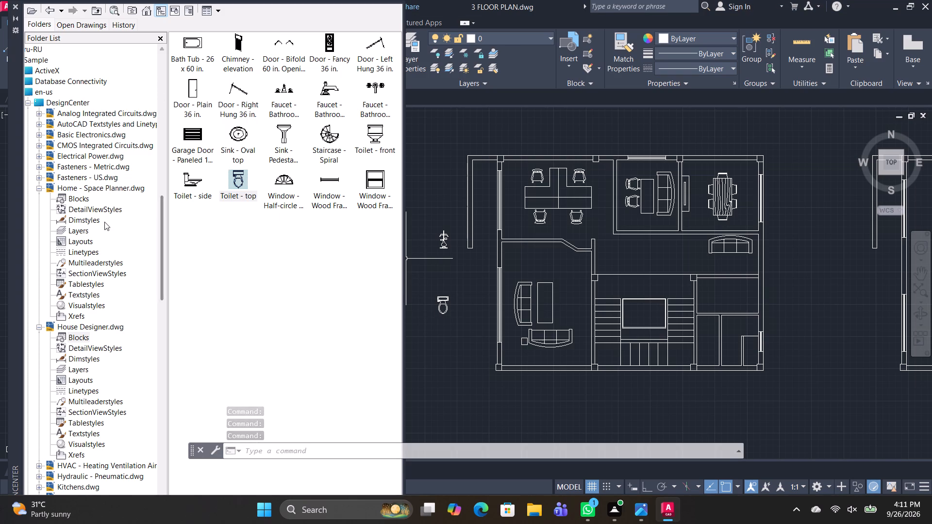
# Insert the Sink-single - 30 in top block from Kitchens.dwg below the toilet.
pyautogui.scroll(-2, 76, 329)
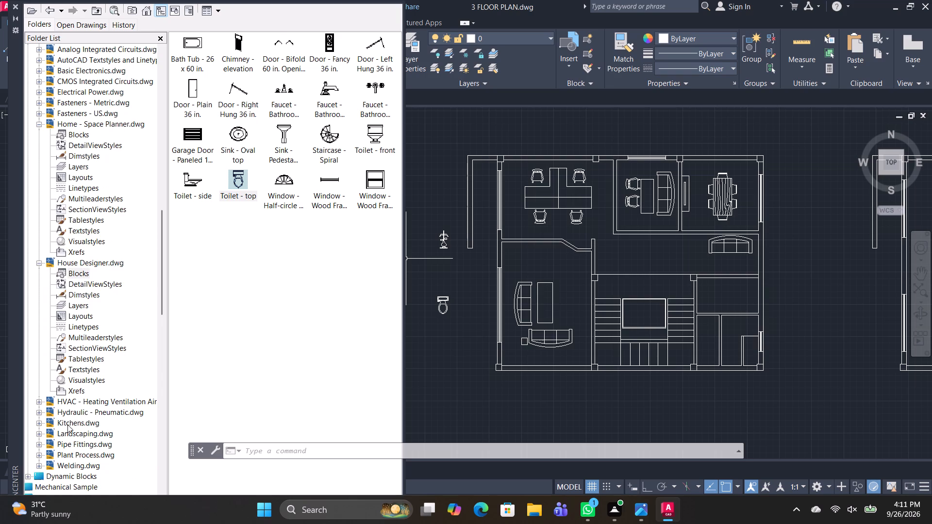
pyautogui.doubleClick(66, 420)
pyautogui.doubleClick(196, 49)
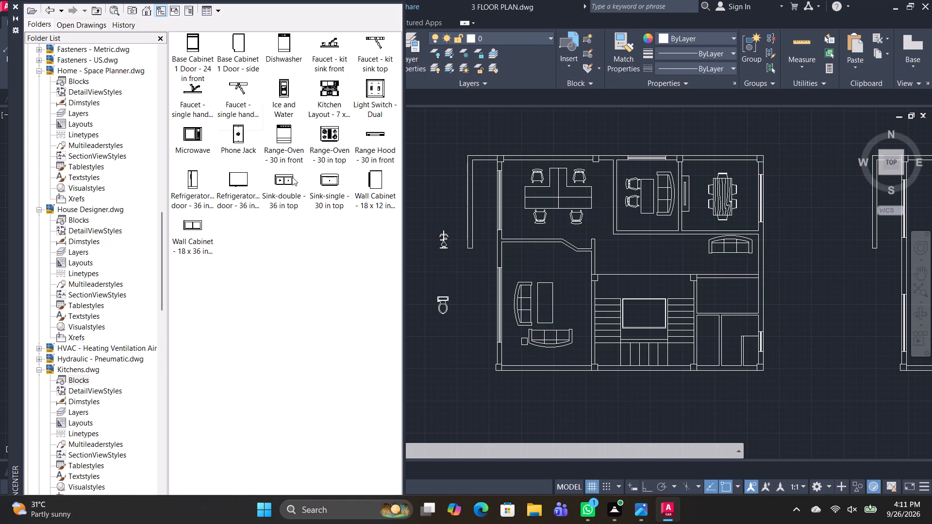
pyautogui.moveTo(322, 183); pyautogui.dragTo(451, 355)
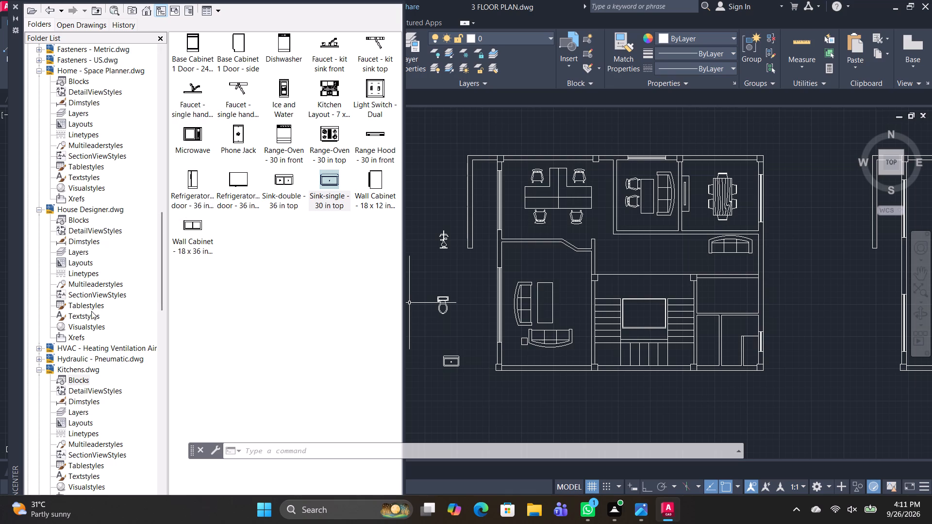
# Look through the blocks in the Pipe Fittings and Plant Process library drawings for further usable fixtures.
pyautogui.scroll(-3, 79, 388)
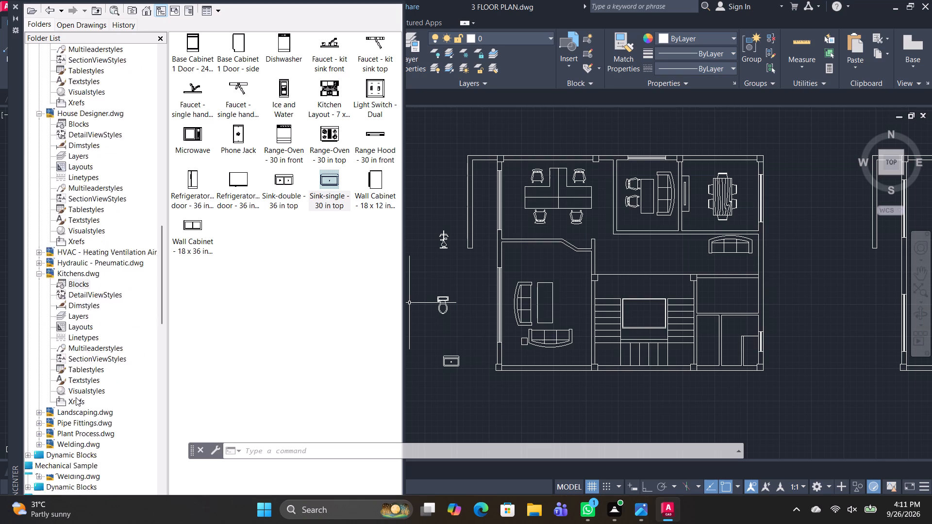
pyautogui.scroll(-1, 76, 397)
pyautogui.doubleClick(68, 390)
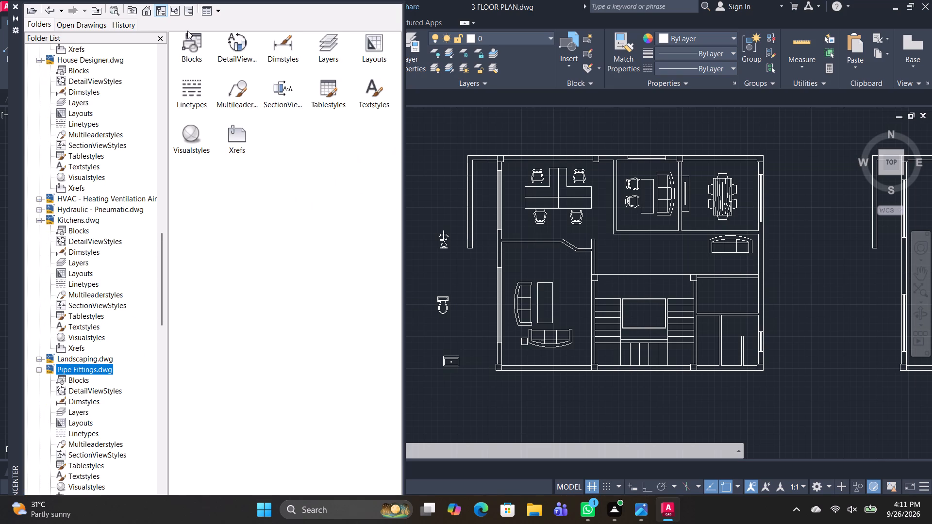
pyautogui.doubleClick(193, 37)
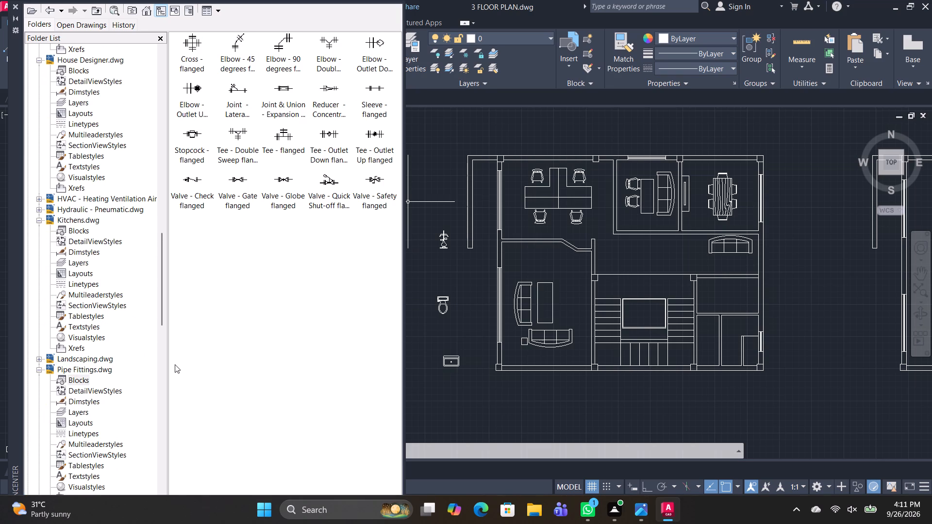
pyautogui.scroll(-5, 83, 320)
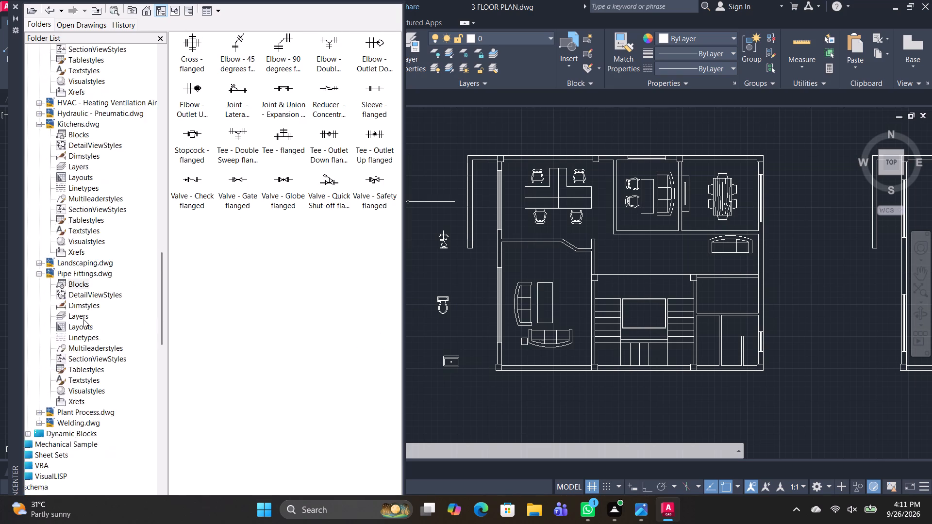
pyautogui.scroll(-2, 83, 319)
pyautogui.doubleClick(64, 293)
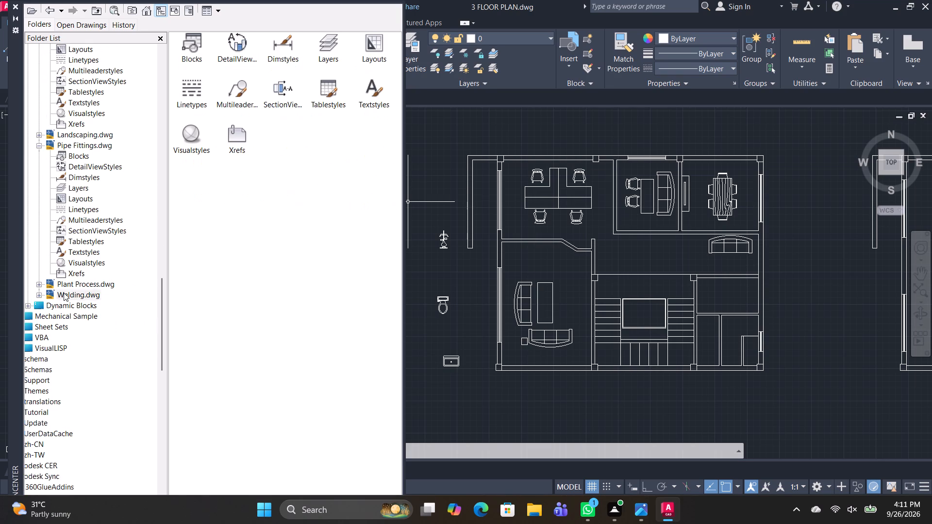
pyautogui.doubleClick(64, 286)
pyautogui.doubleClick(192, 58)
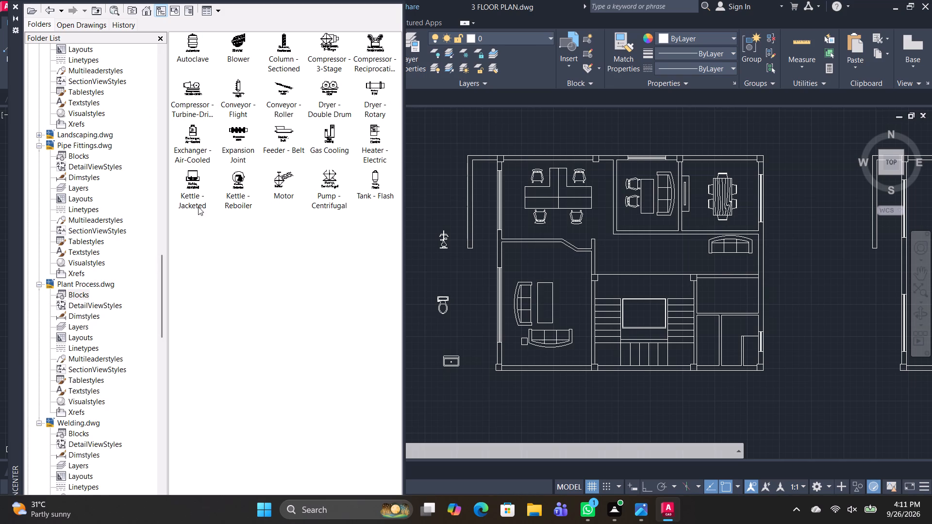
# Collapse all expanded library drawings in the DesignCenter folder tree and close DesignCenter.
pyautogui.click(39, 285)
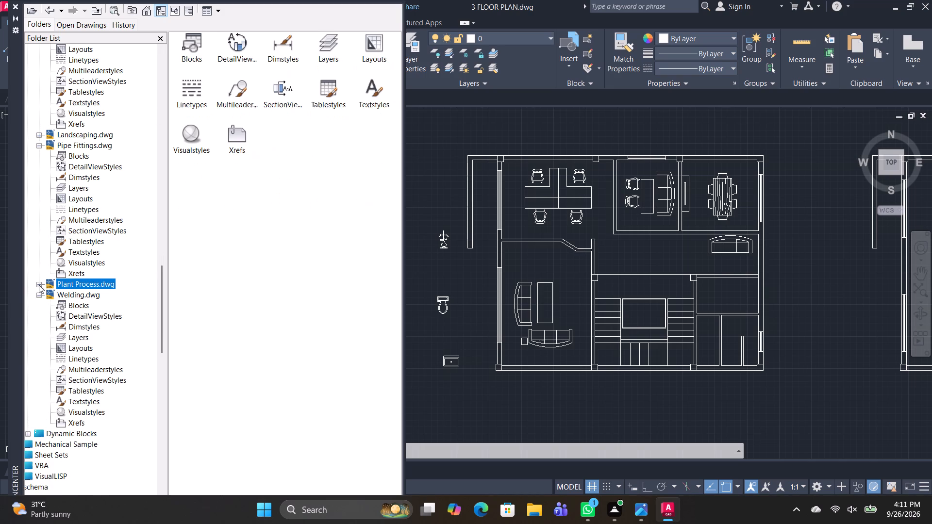
pyautogui.click(40, 296)
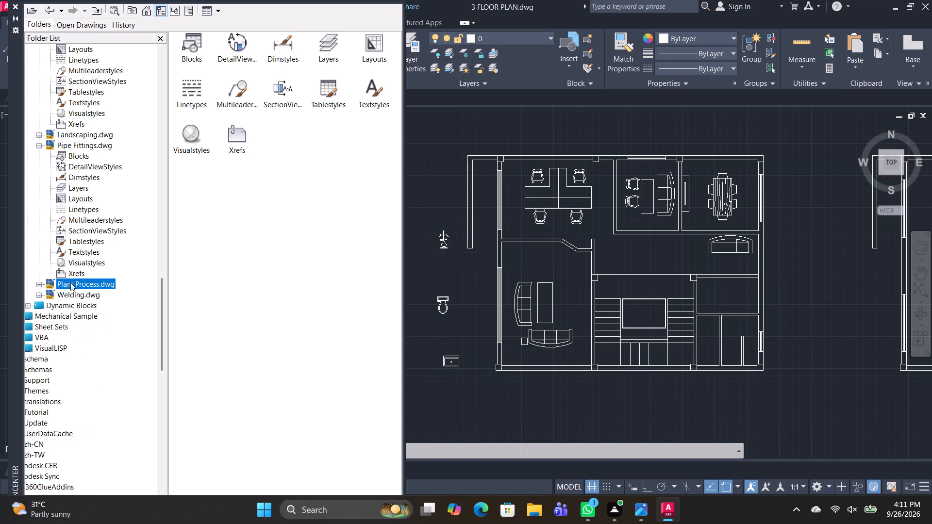
pyautogui.scroll(1, 58, 251)
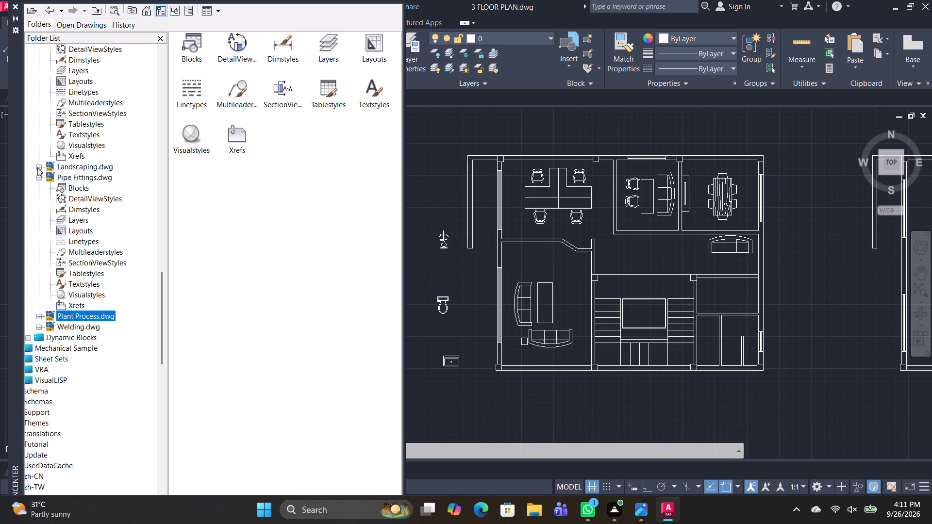
pyautogui.click(36, 180)
pyautogui.moveTo(51, 158); pyautogui.dragTo(83, 296, button='middle')
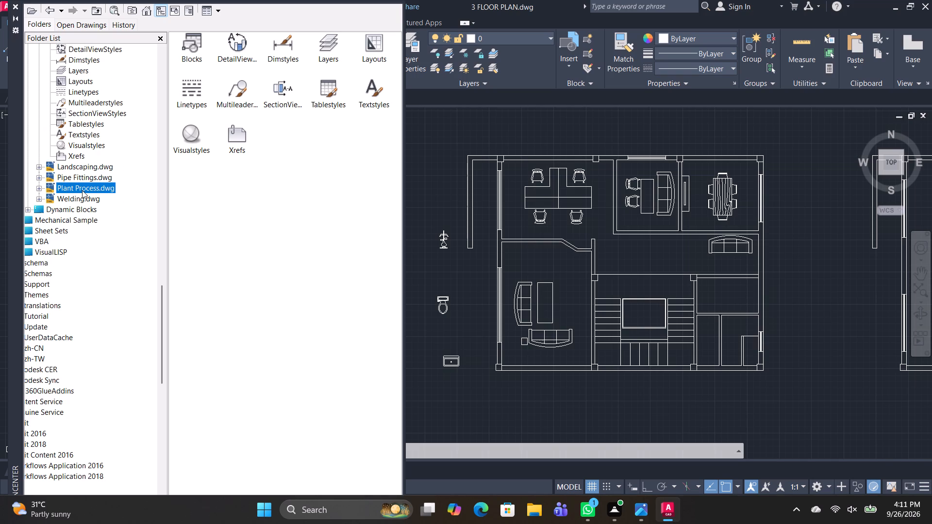
pyautogui.scroll(2, 83, 162)
pyautogui.click(39, 93)
pyautogui.scroll(2, 55, 91)
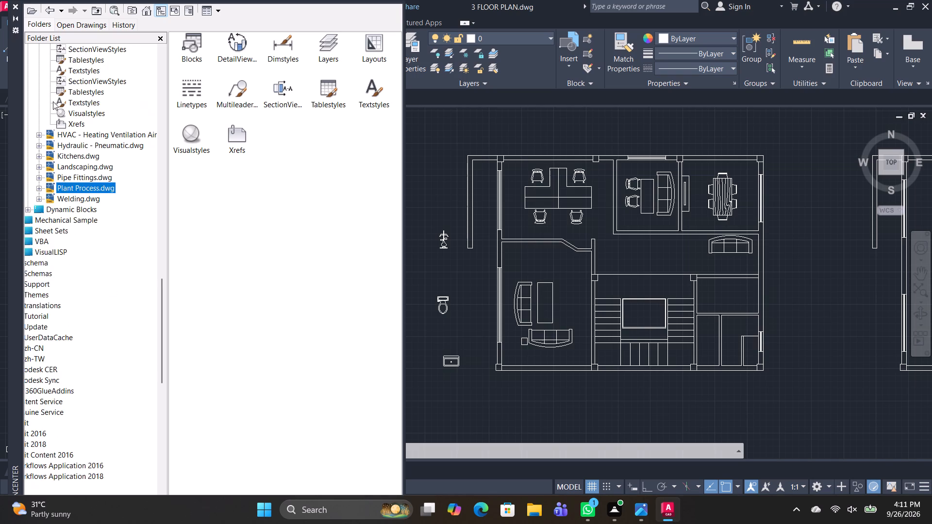
pyautogui.scroll(4, 50, 107)
pyautogui.click(36, 124)
pyautogui.scroll(3, 55, 104)
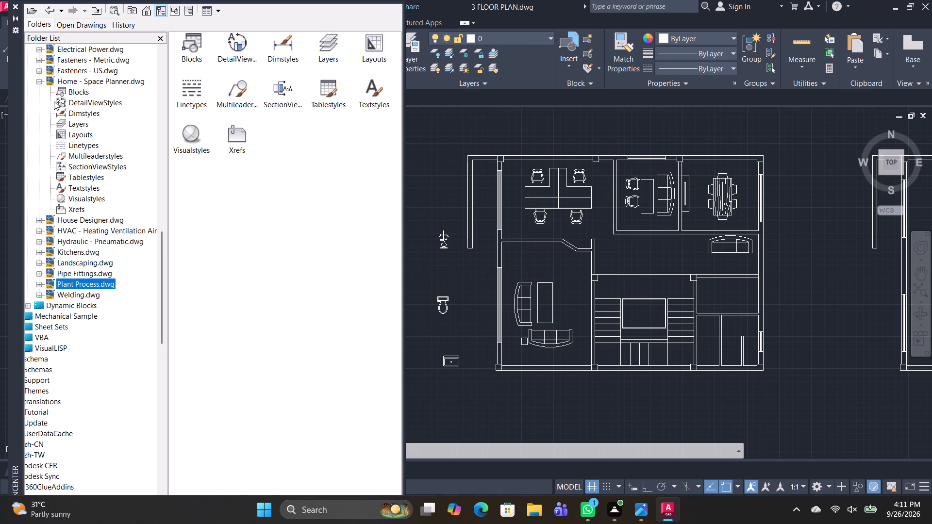
pyautogui.click(40, 81)
pyautogui.scroll(4, 85, 157)
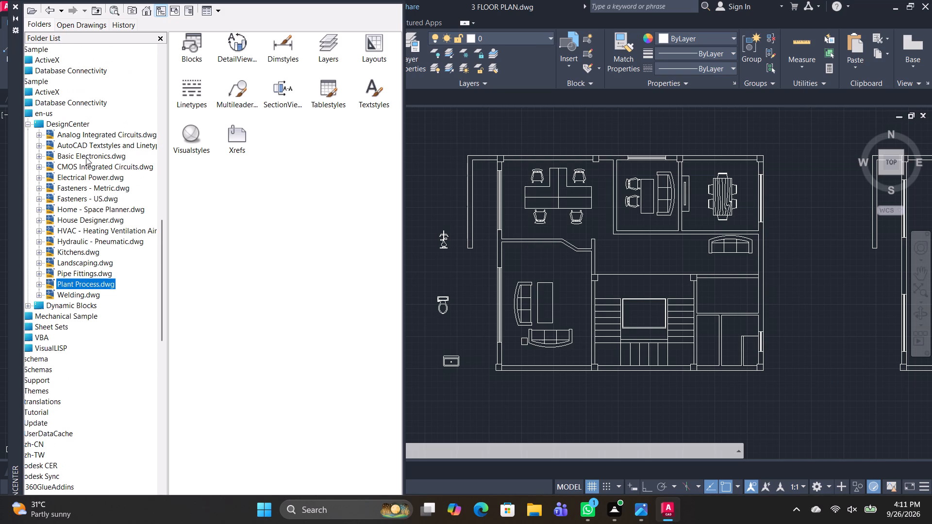
pyautogui.press('Escape')
pyautogui.press('Escape')
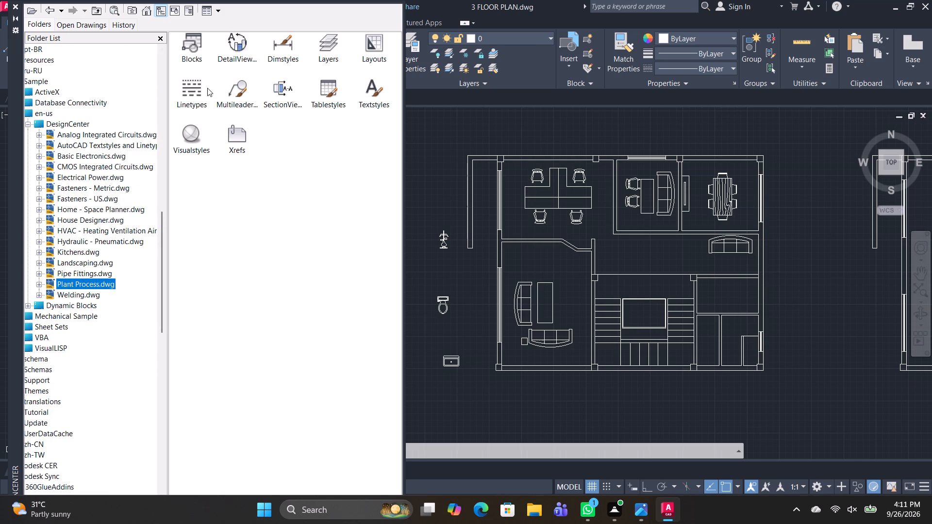
pyautogui.press('Escape')
pyautogui.click(15, 9)
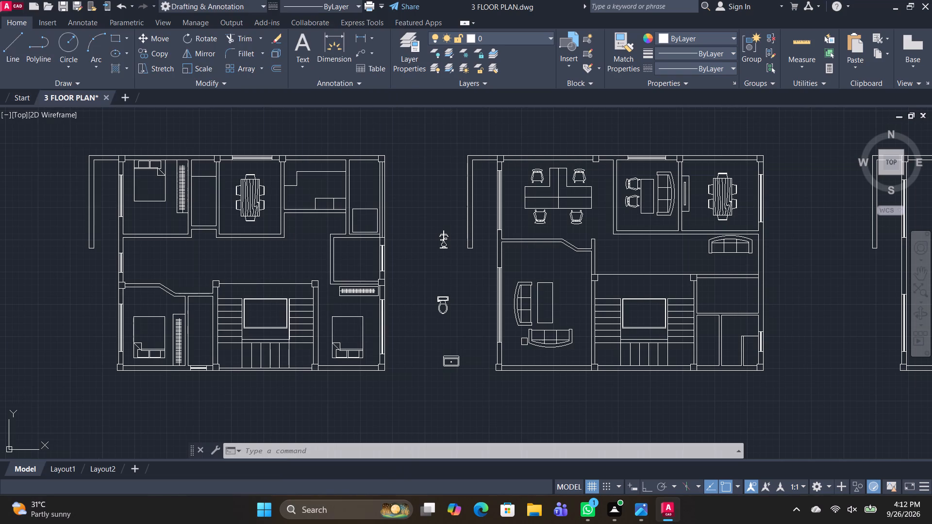
# Copy the toilet block from between the floor plans to the empty area left of the first plan.
pyautogui.click(457, 314)
pyautogui.click(425, 286)
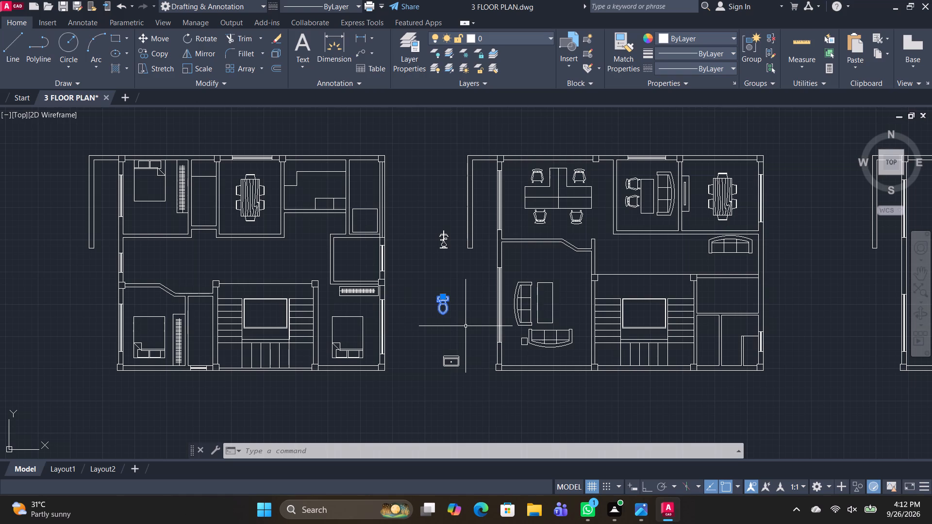
pyautogui.write('CO')
pyautogui.press('space')
pyautogui.click(454, 314)
pyautogui.scroll(-2, 311, 327)
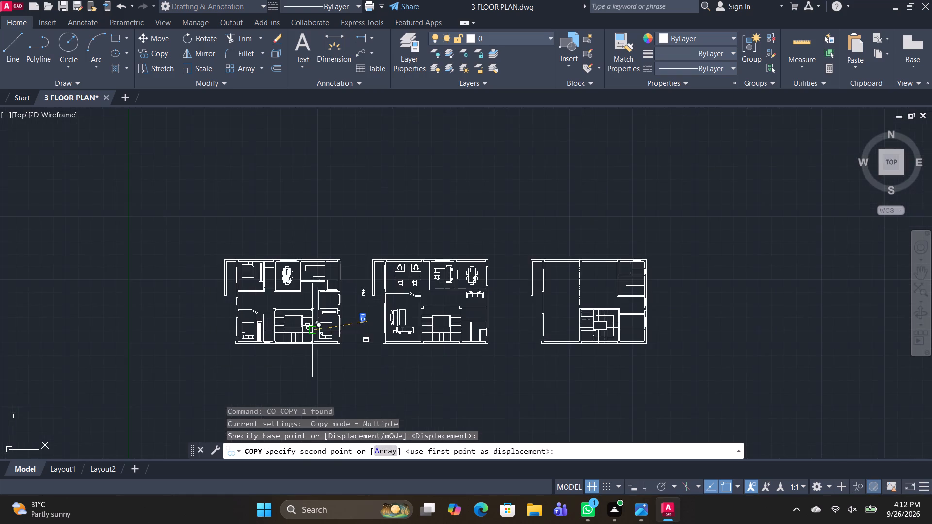
pyautogui.moveTo(317, 330); pyautogui.dragTo(602, 273, button='middle')
pyautogui.click(438, 284)
pyautogui.press('space')
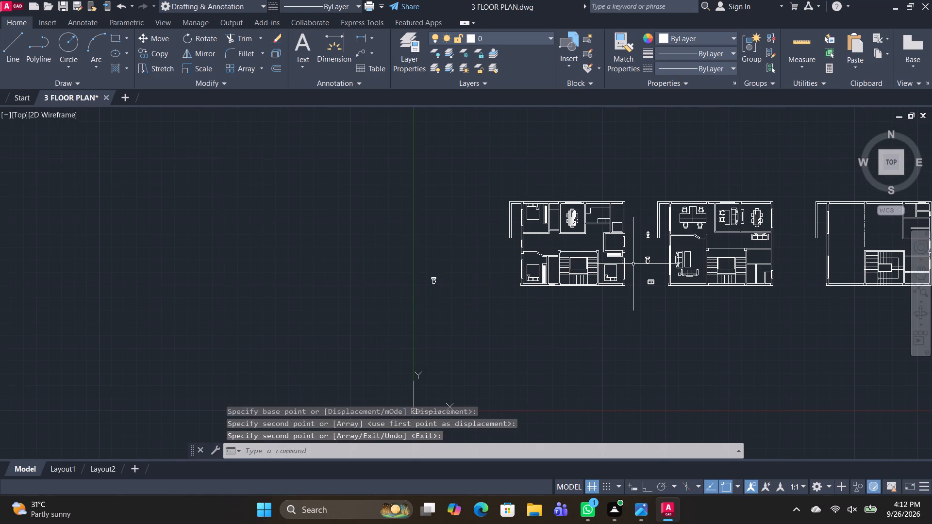
# Delete the original toilet block between the first two floor plans.
pyautogui.click(651, 269)
pyautogui.click(644, 247)
pyautogui.press('Delete')
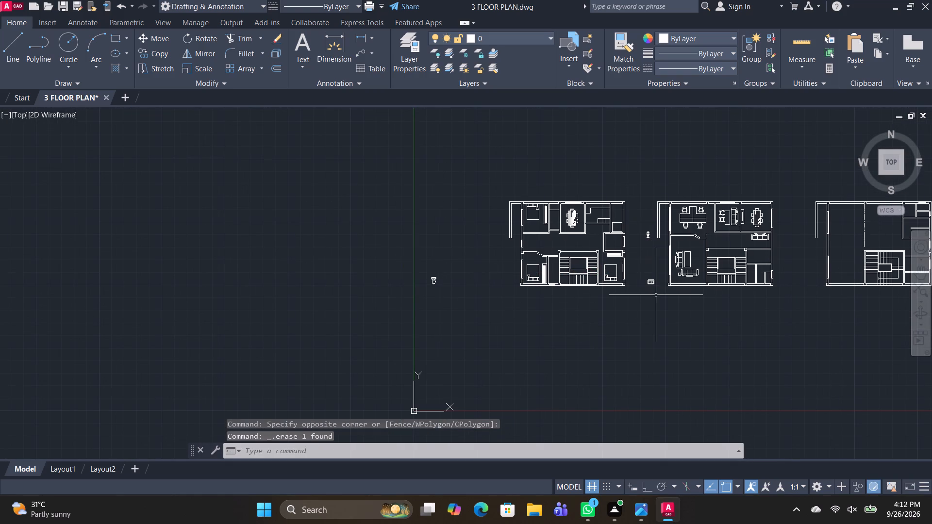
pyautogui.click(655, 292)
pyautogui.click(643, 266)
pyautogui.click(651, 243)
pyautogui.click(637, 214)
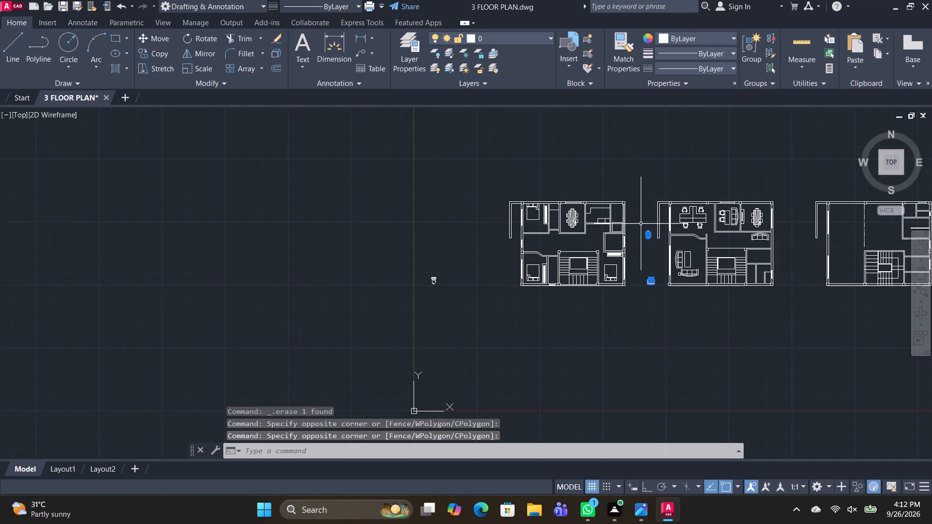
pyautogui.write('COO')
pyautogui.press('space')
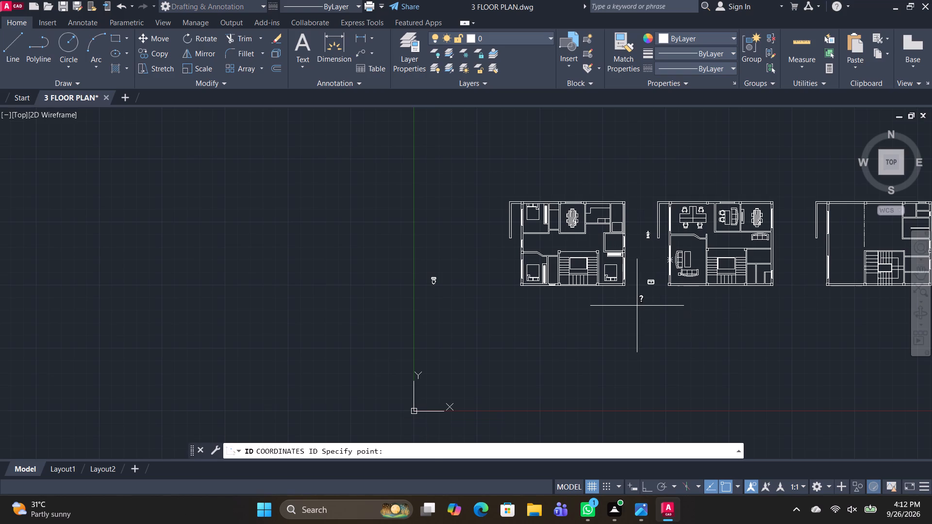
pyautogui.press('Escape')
# Move the exercise bike and sink about 72'-6" left, to the empty area beside the copied toilet.
pyautogui.write('M')
pyautogui.press('space')
pyautogui.moveTo(660, 309); pyautogui.dragTo(660, 302)
pyautogui.click(637, 270)
pyautogui.click(648, 251)
pyautogui.click(642, 220)
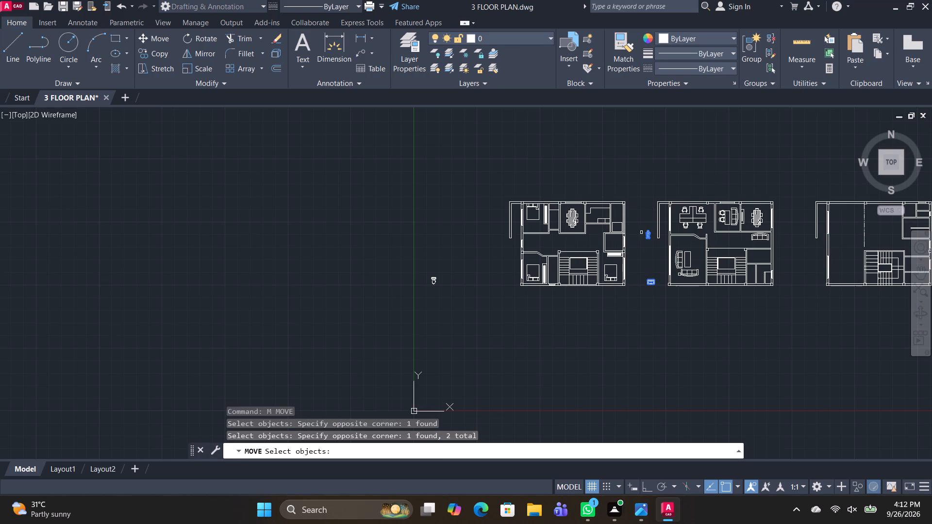
pyautogui.press('space')
pyautogui.click(655, 289)
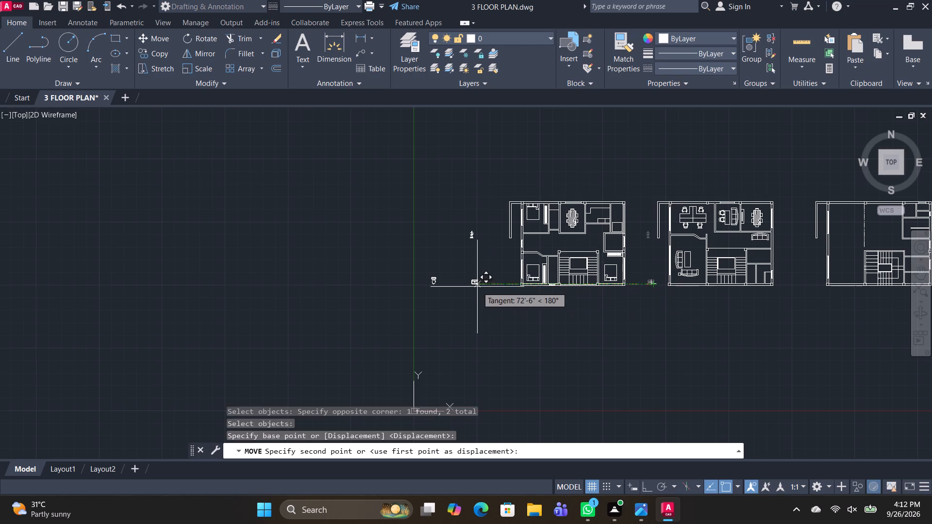
pyautogui.click(477, 281)
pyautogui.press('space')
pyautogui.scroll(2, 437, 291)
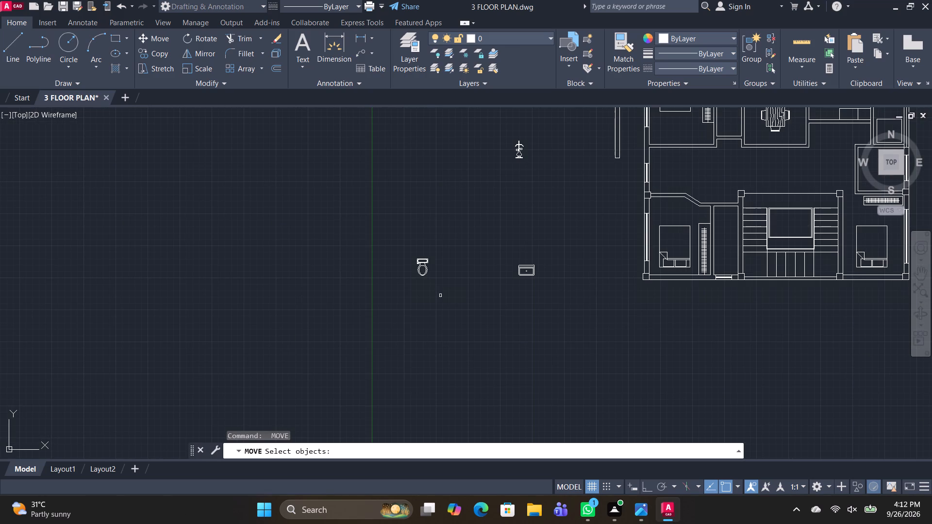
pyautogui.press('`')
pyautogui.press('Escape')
# Save the floor plan drawing.
pyautogui.hotkey('ctrl', 's')
# Create a polar array of the toilet with 4 items over 360 degrees, centred in the empty area up and left of it.
pyautogui.click(440, 295)
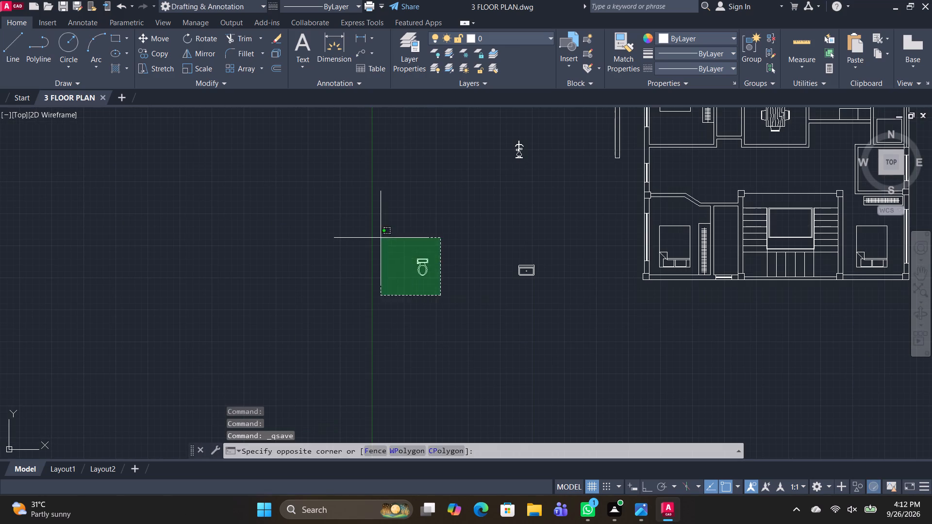
pyautogui.click(380, 236)
pyautogui.write('AR')
pyautogui.press('space')
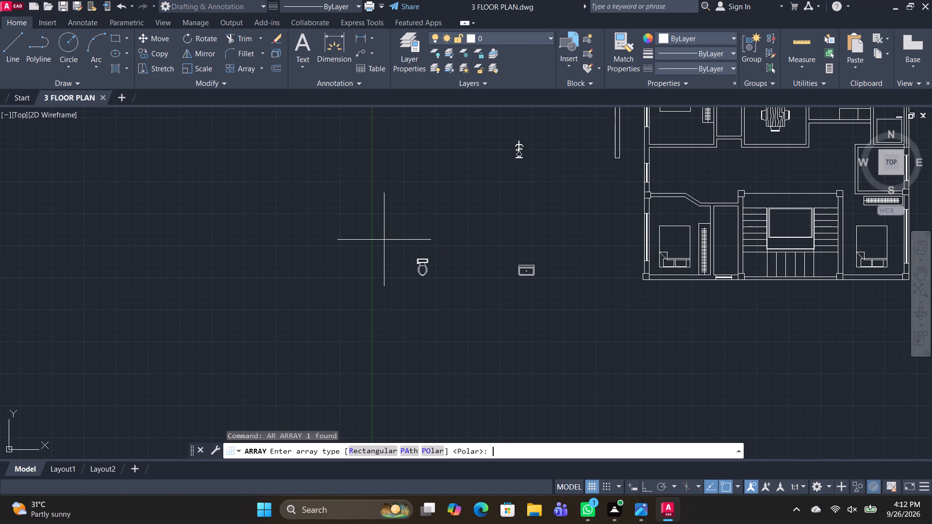
pyautogui.write('P O')
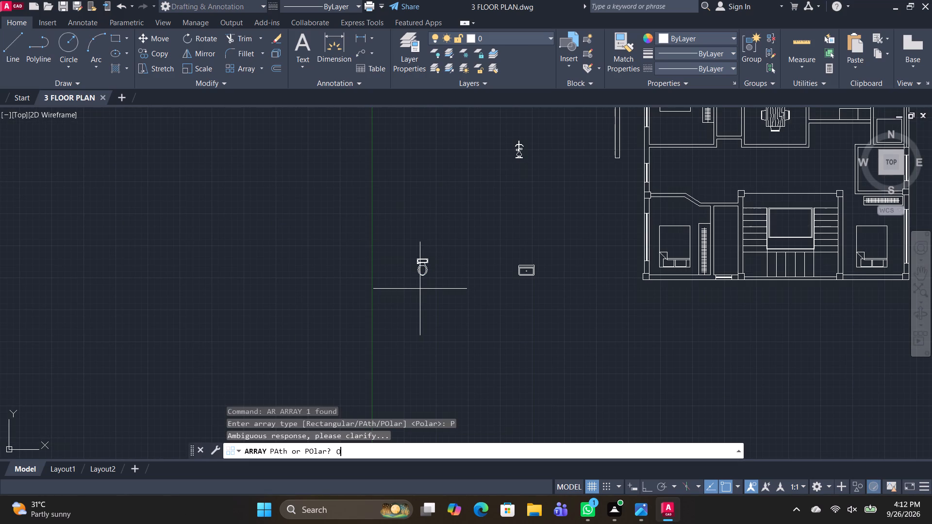
pyautogui.press('BackSpace')
pyautogui.press('p')
pyautogui.write('OL')
pyautogui.press('BackSpace')
pyautogui.press('Return')
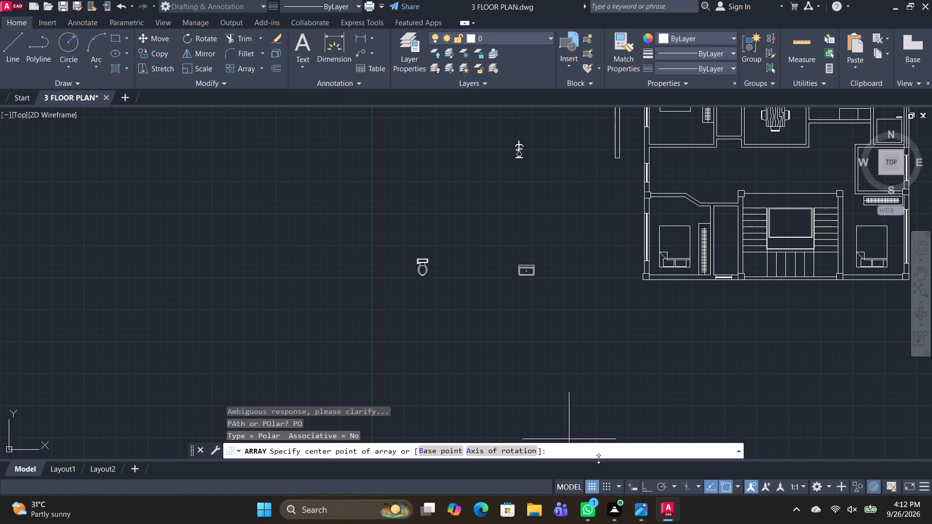
pyautogui.click(384, 215)
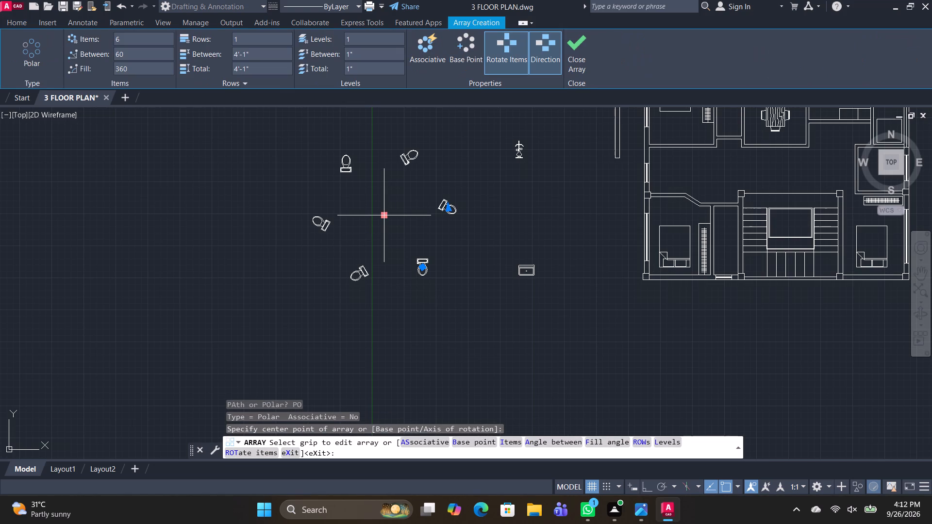
pyautogui.moveTo(137, 34); pyautogui.dragTo(86, 37)
pyautogui.press('4')
pyautogui.press('Return')
pyautogui.click(579, 65)
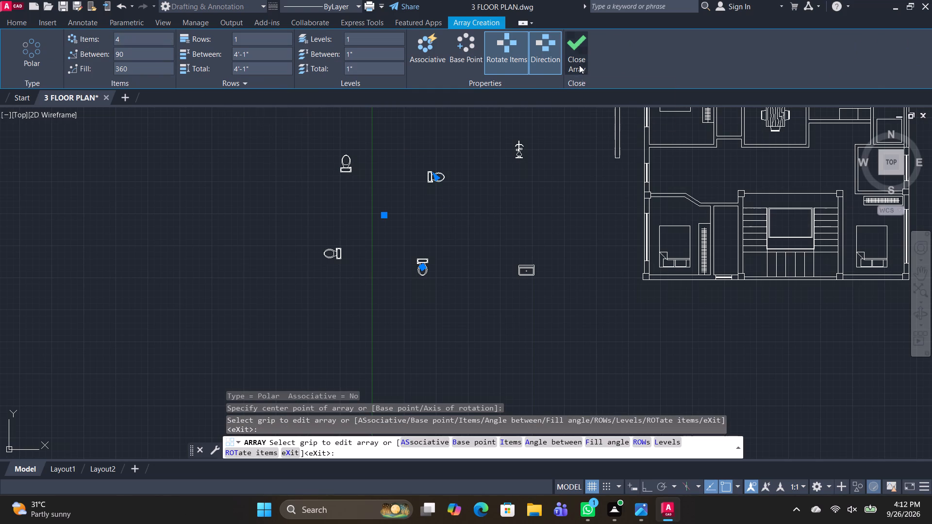
# Save the floor plan drawing.
pyautogui.moveTo(486, 251); pyautogui.dragTo(358, 257, button='middle')
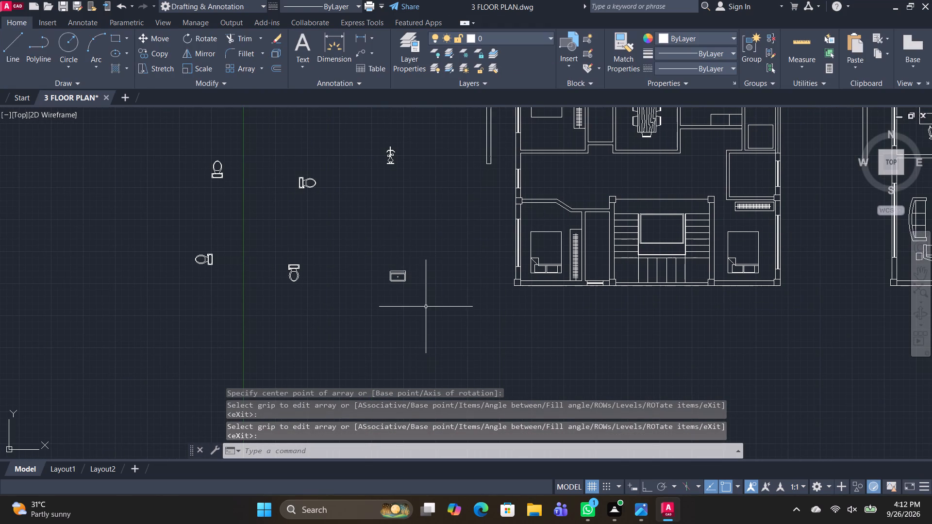
pyautogui.press('Escape')
pyautogui.hotkey('ctrl', 's')
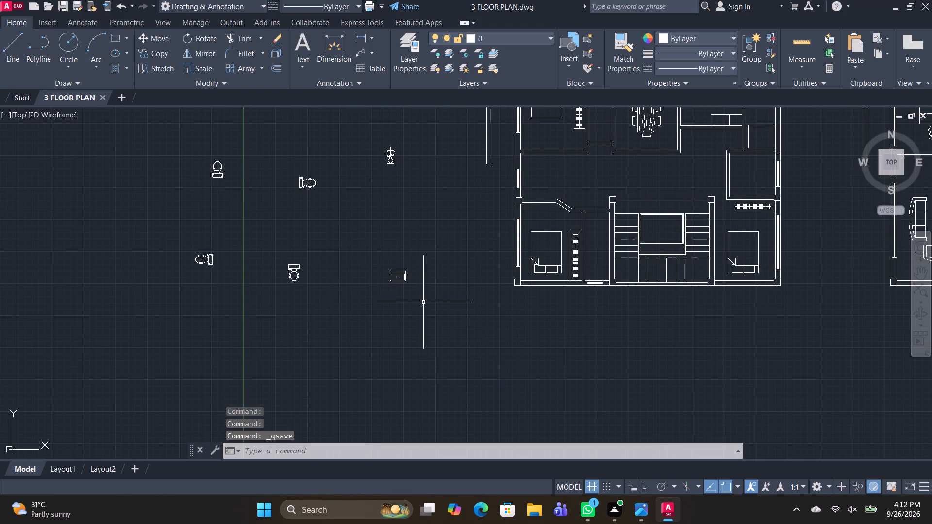
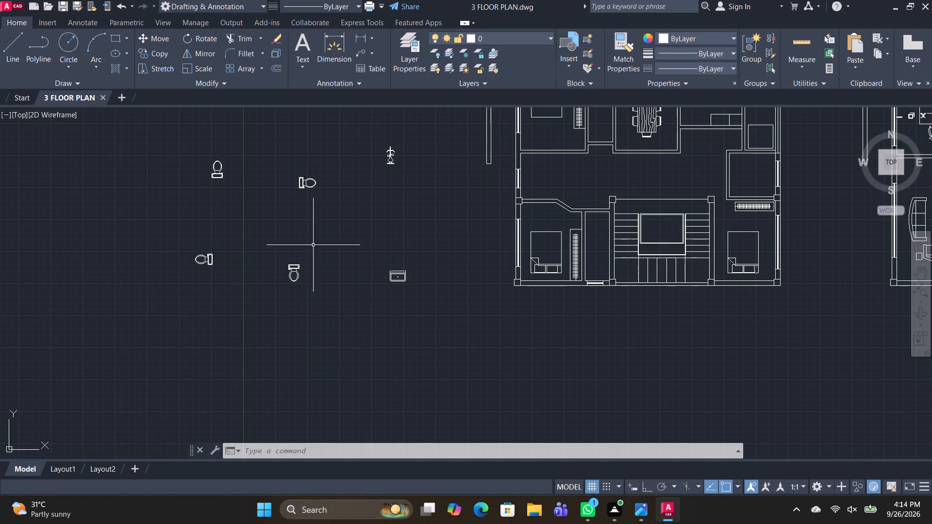
# Copy the toilet whose tank faces east into the first plan's upper bathroom, with its tank against the east wall beside the dining room.
pyautogui.moveTo(232, 290); pyautogui.dragTo(215, 276)
pyautogui.click(185, 247)
pyautogui.write('CO')
pyautogui.press('space')
pyautogui.scroll(3, 225, 277)
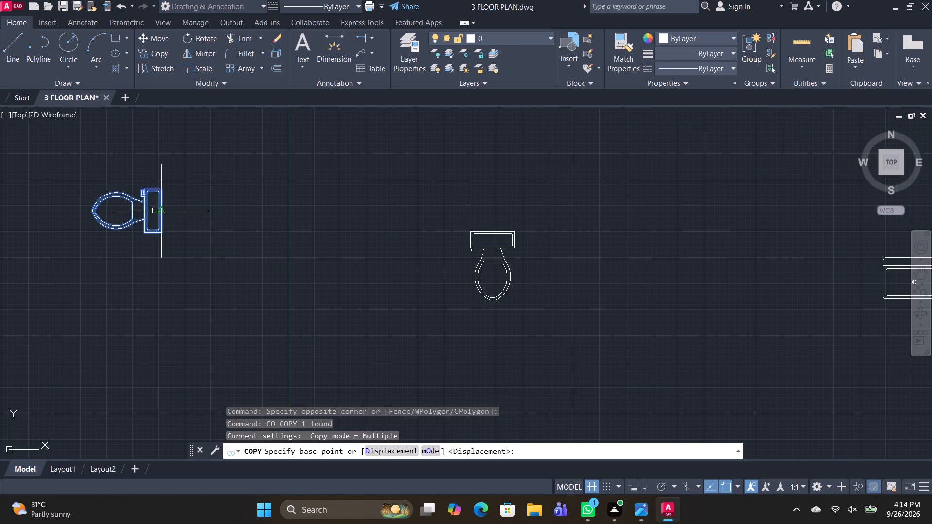
pyautogui.click(160, 213)
pyautogui.scroll(-3, 492, 221)
pyautogui.moveTo(646, 203); pyautogui.dragTo(417, 348, button='middle')
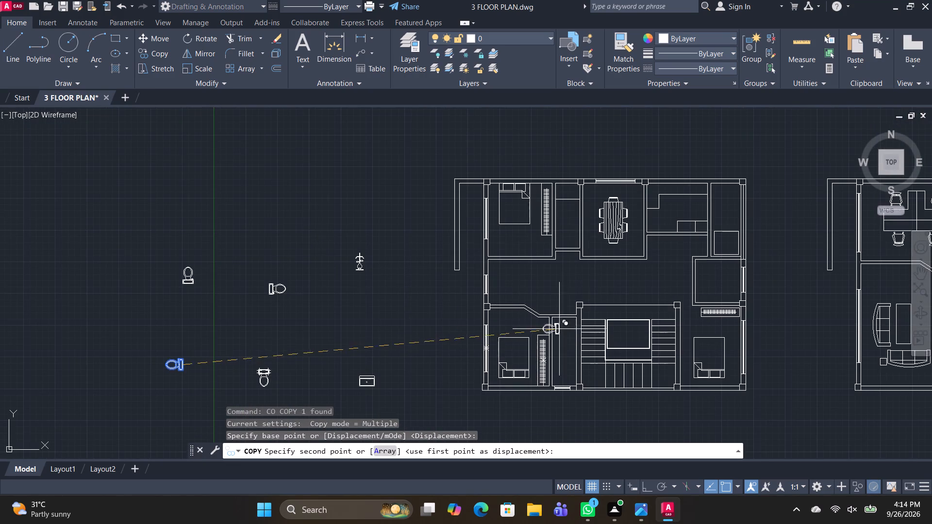
pyautogui.scroll(3, 568, 212)
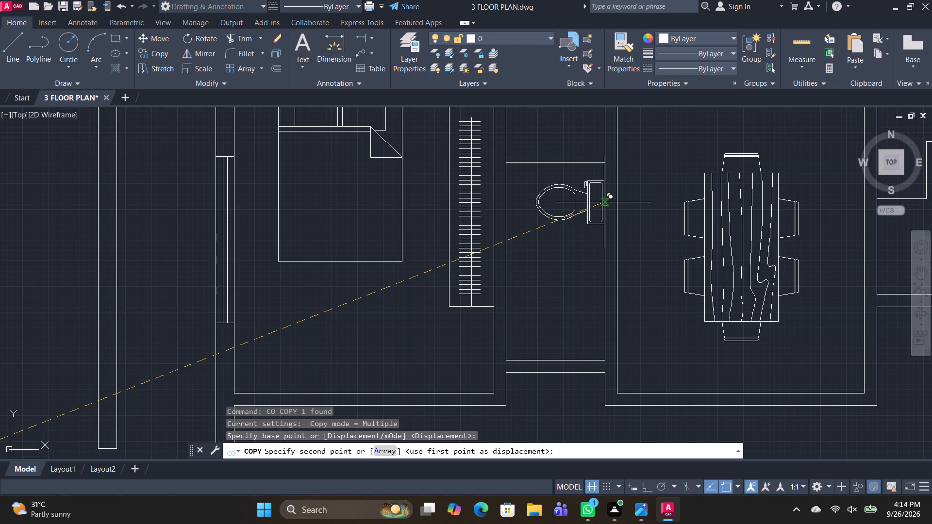
pyautogui.click(603, 200)
pyautogui.moveTo(599, 337); pyautogui.dragTo(601, 217, button='middle')
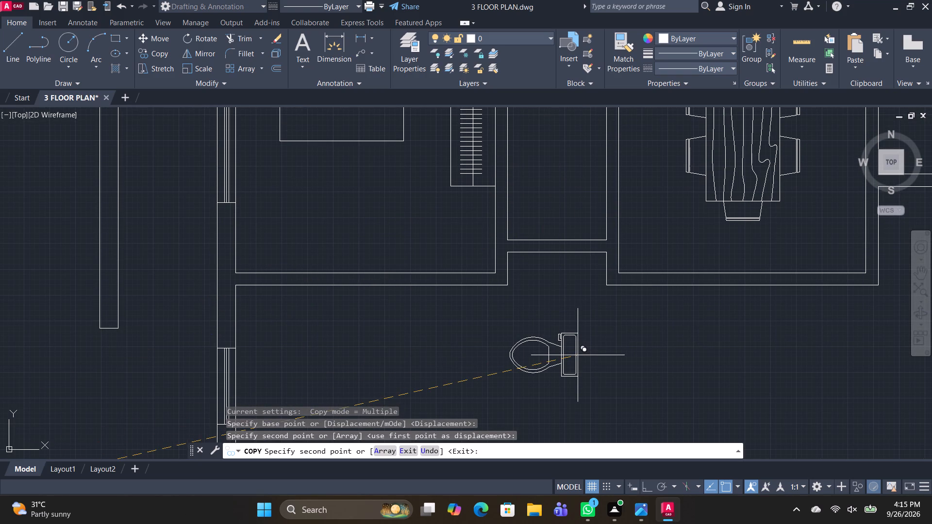
pyautogui.press('space')
# Create a polar array of the spare sink with 4 items over 360 degrees, centred in the empty space just east of it.
pyautogui.scroll(-2, 549, 326)
pyautogui.moveTo(531, 307); pyautogui.dragTo(493, 243, button='middle')
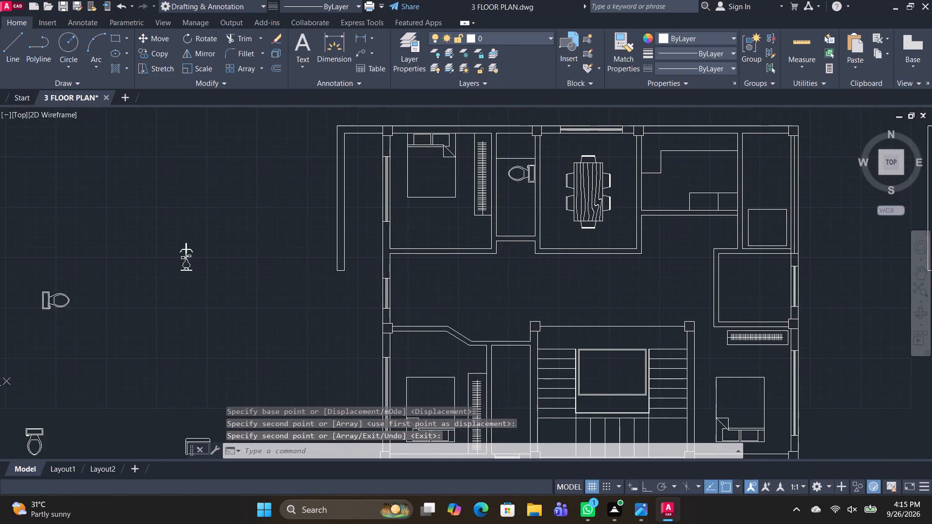
pyautogui.moveTo(306, 354); pyautogui.dragTo(363, 214, button='middle')
pyautogui.moveTo(306, 344); pyautogui.dragTo(270, 312)
pyautogui.click(166, 260)
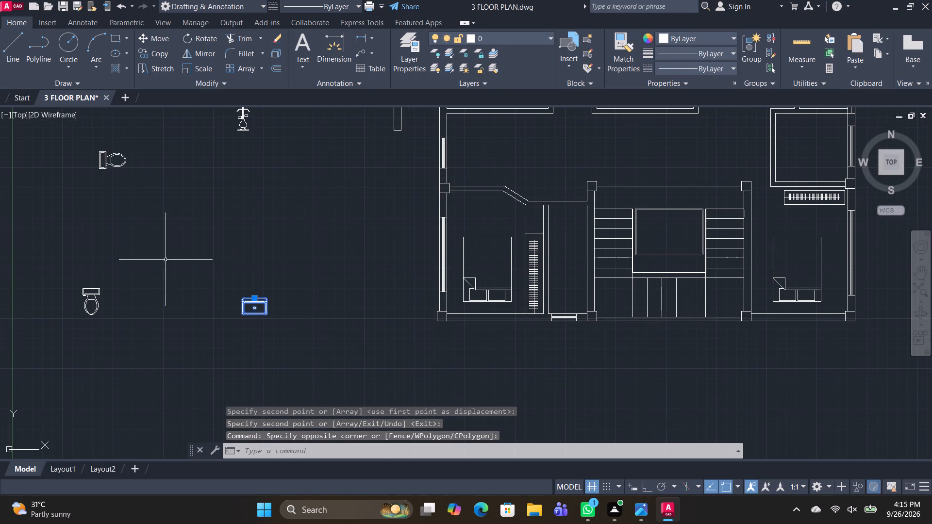
pyautogui.write('AR')
pyautogui.press('space')
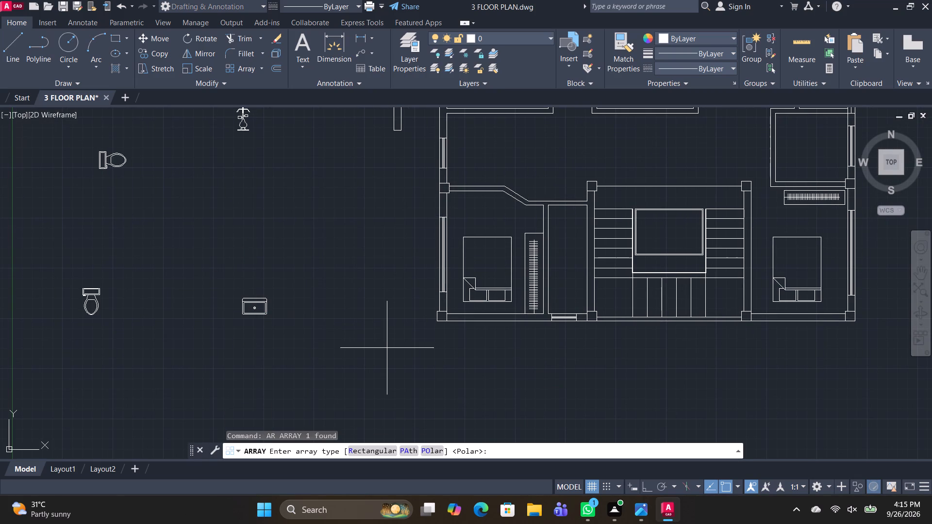
pyautogui.write('PO')
pyautogui.press('space')
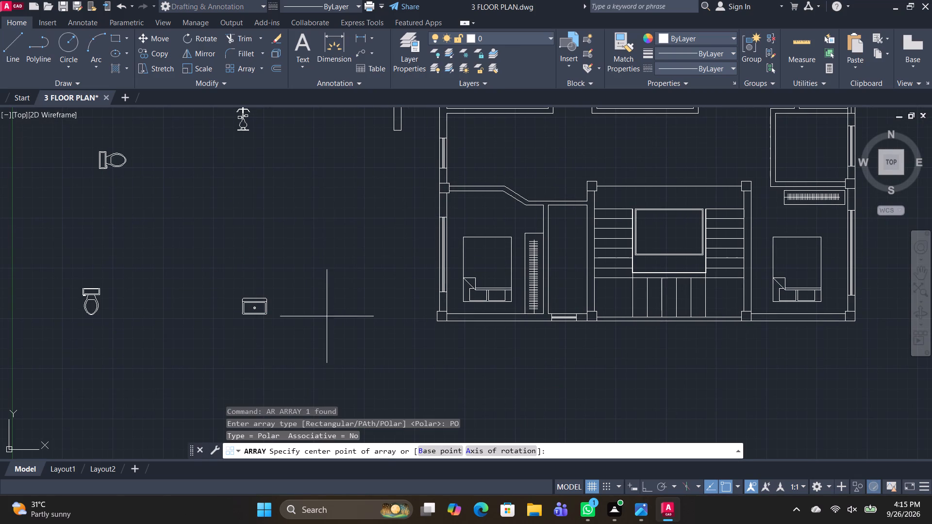
pyautogui.click(304, 306)
pyautogui.moveTo(128, 37); pyautogui.dragTo(99, 46)
pyautogui.press('4')
pyautogui.press('Return')
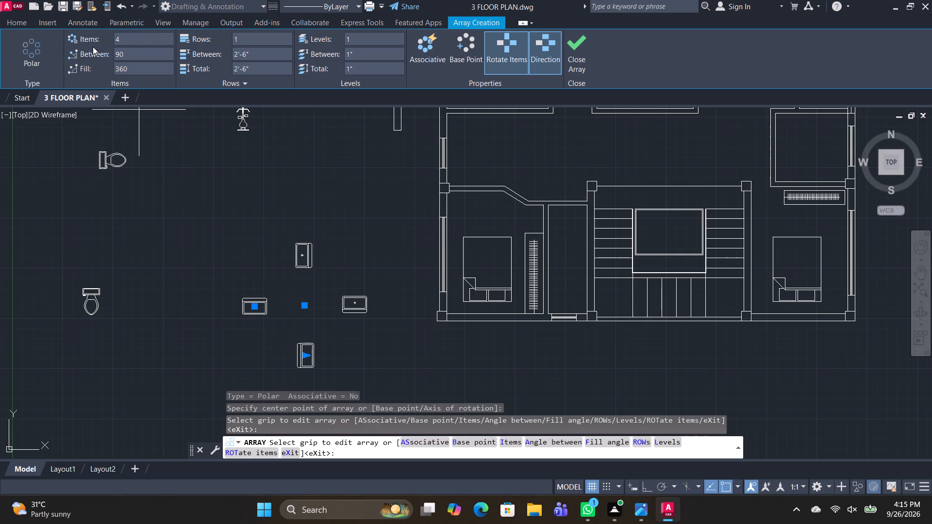
pyautogui.click(577, 49)
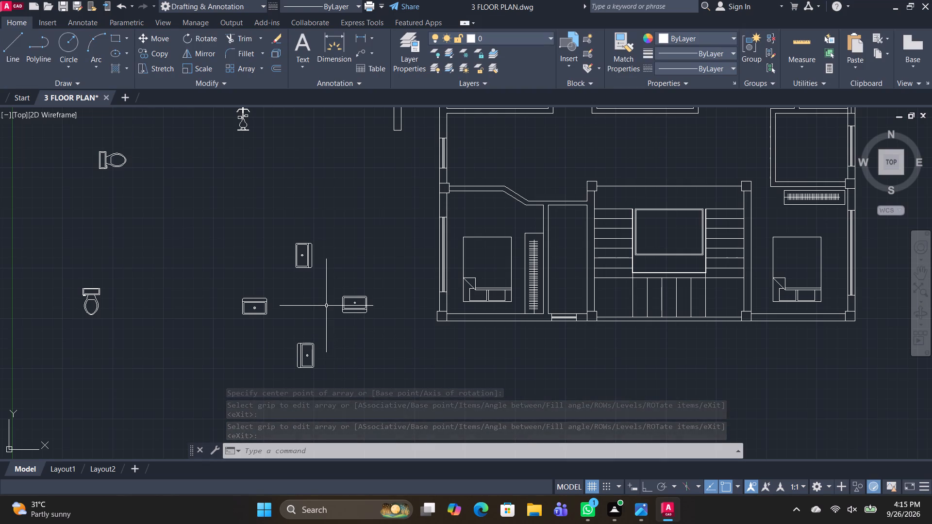
# Copy the northernmost sink of the array into the first plan's lower and upper bathrooms, near their east walls.
pyautogui.moveTo(325, 290); pyautogui.dragTo(302, 258)
pyautogui.click(261, 204)
pyautogui.write('CO')
pyautogui.press('space')
pyautogui.scroll(2, 307, 255)
pyautogui.click(292, 255)
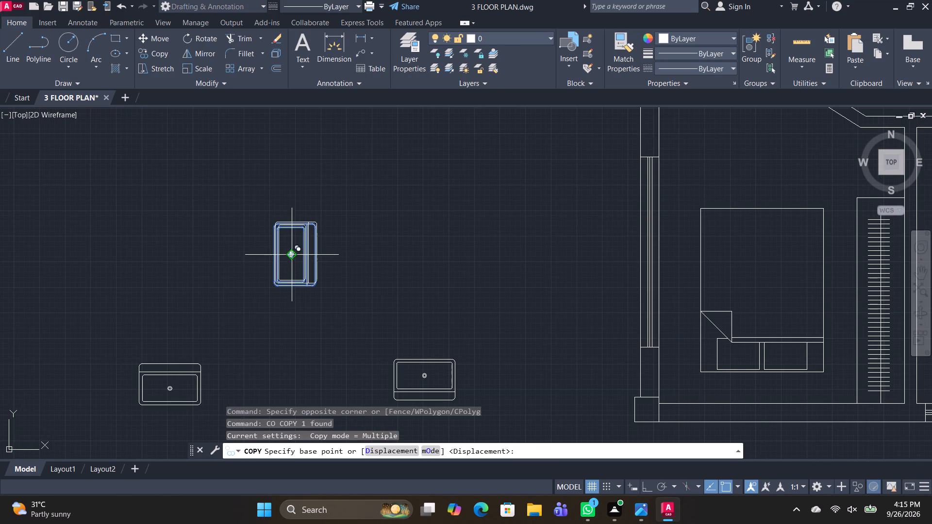
pyautogui.scroll(-1, 533, 253)
pyautogui.moveTo(535, 254); pyautogui.dragTo(440, 301, button='middle')
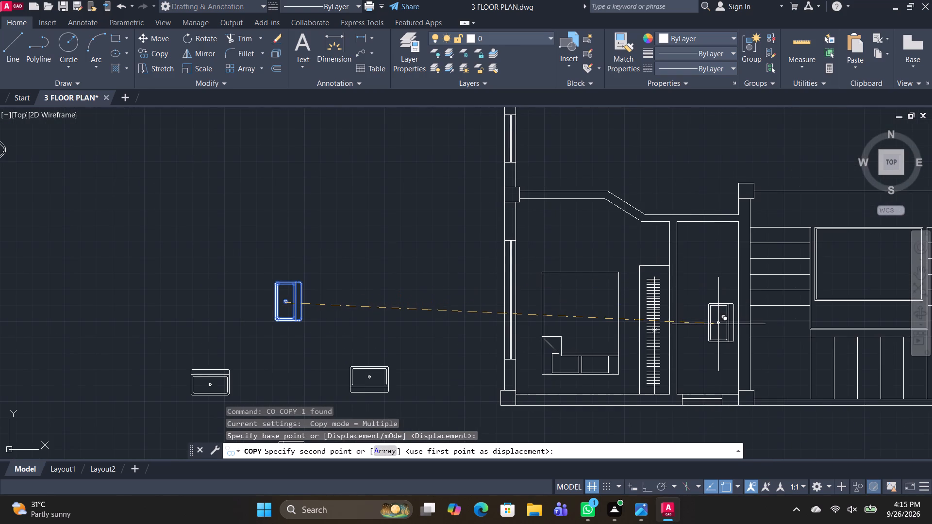
pyautogui.click(721, 287)
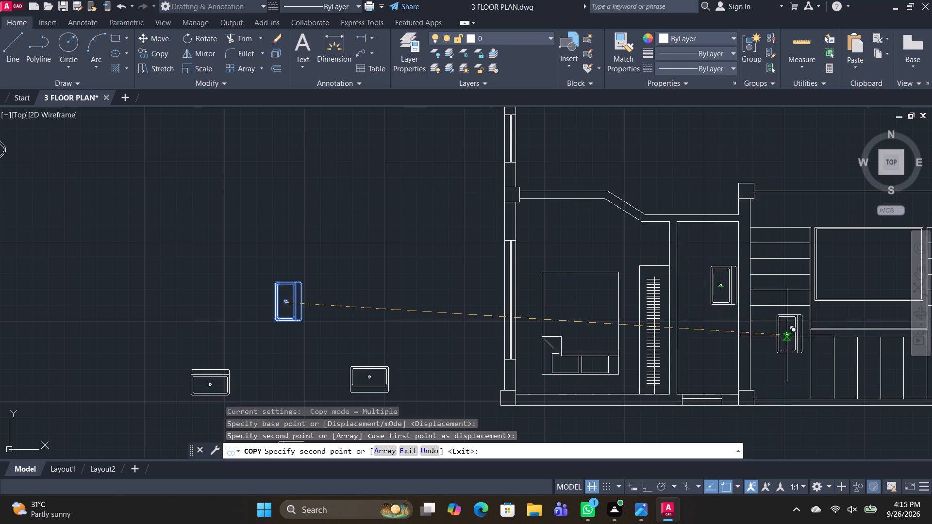
pyautogui.moveTo(716, 219); pyautogui.dragTo(672, 375, button='middle')
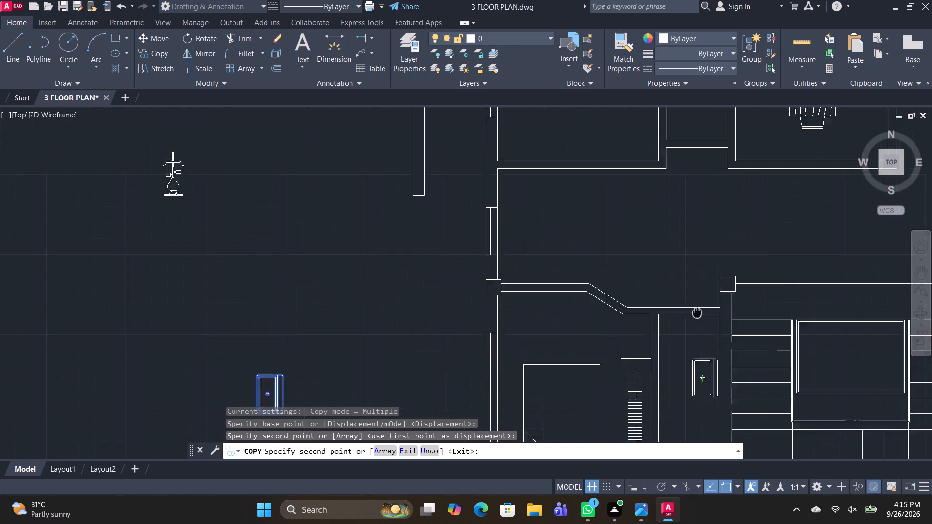
pyautogui.moveTo(672, 375); pyautogui.dragTo(624, 523, button='middle')
pyautogui.scroll(2, 643, 400)
pyautogui.click(626, 222)
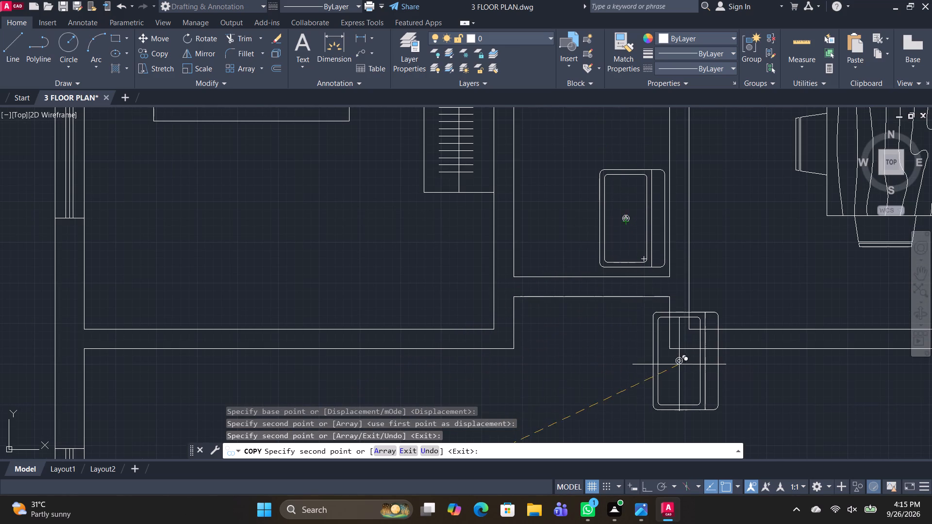
# Copy the same sink into the two small bathrooms at the second plan's southeast corner, near their east walls.
pyautogui.moveTo(679, 365); pyautogui.dragTo(587, 296, button='middle')
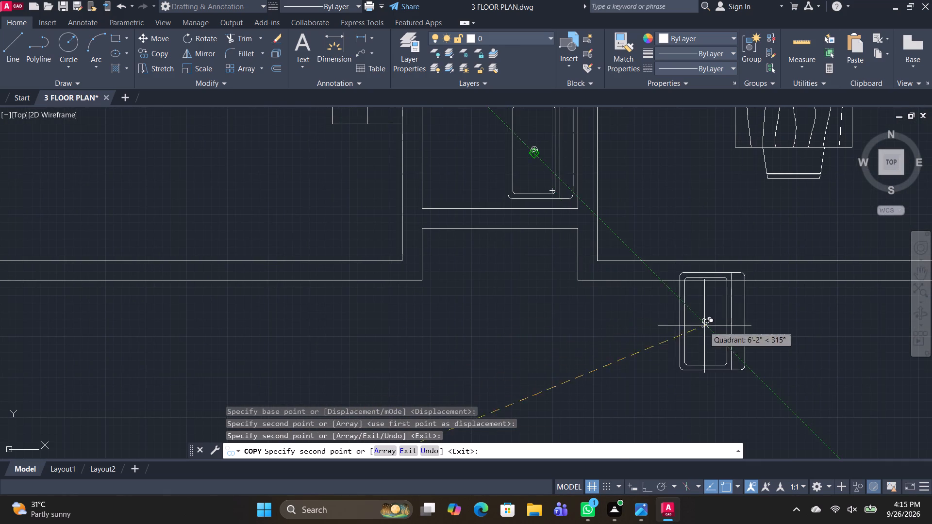
pyautogui.scroll(-3, 704, 326)
pyautogui.moveTo(747, 333); pyautogui.dragTo(447, 293, button='middle')
pyautogui.scroll(-2, 470, 299)
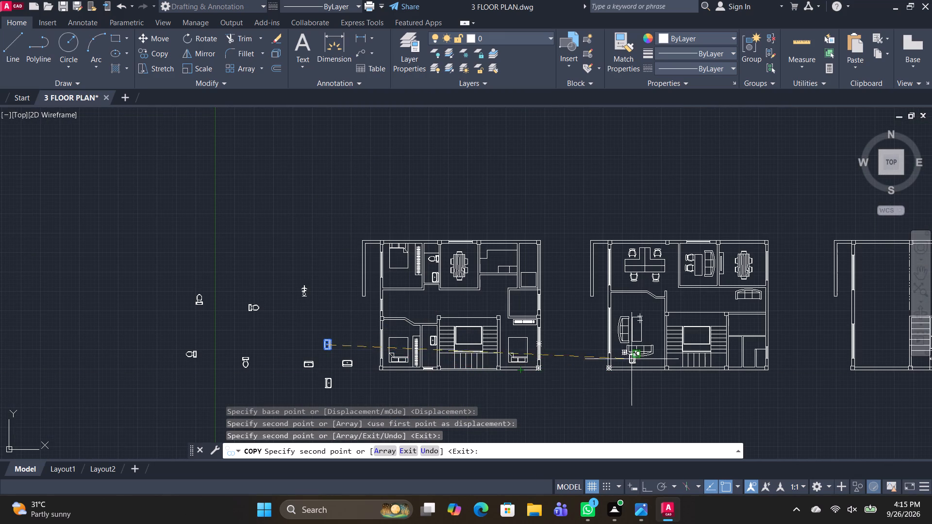
pyautogui.moveTo(707, 354); pyautogui.dragTo(243, 292, button='middle')
pyautogui.scroll(1, 539, 267)
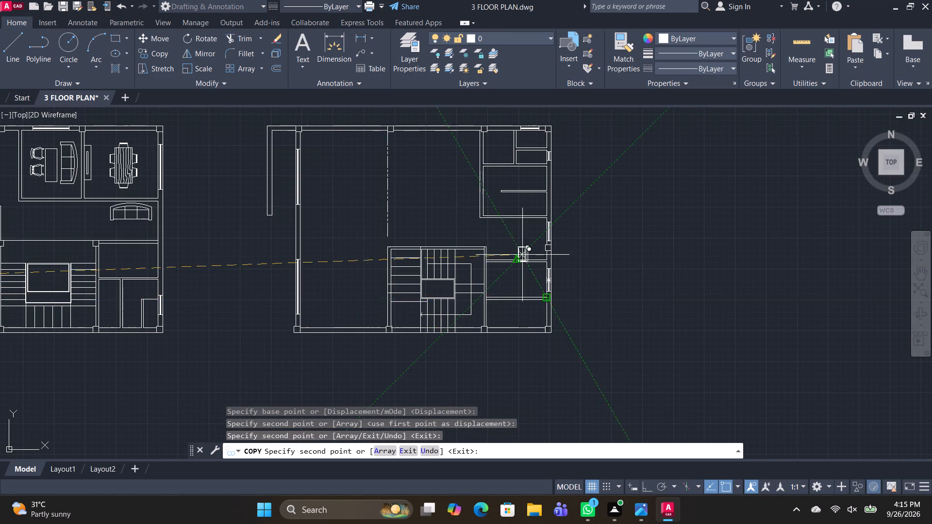
pyautogui.scroll(1, 522, 255)
pyautogui.scroll(-2, 522, 259)
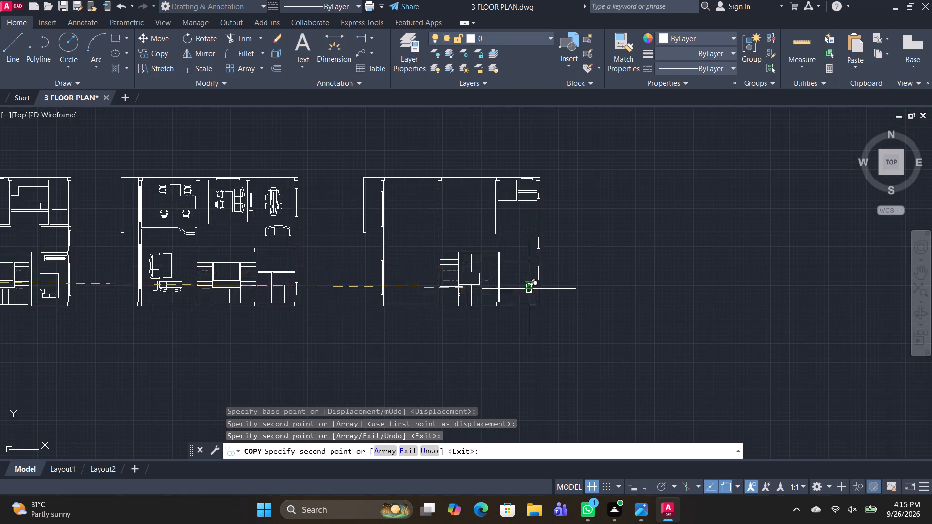
pyautogui.scroll(1, 313, 266)
pyautogui.moveTo(259, 262); pyautogui.dragTo(493, 262, button='middle')
pyautogui.scroll(2, 534, 299)
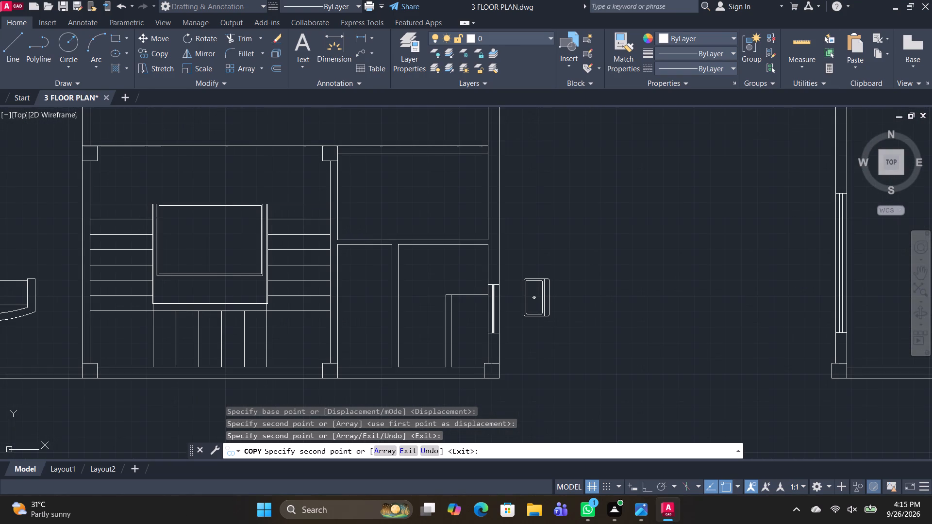
pyautogui.scroll(1, 481, 280)
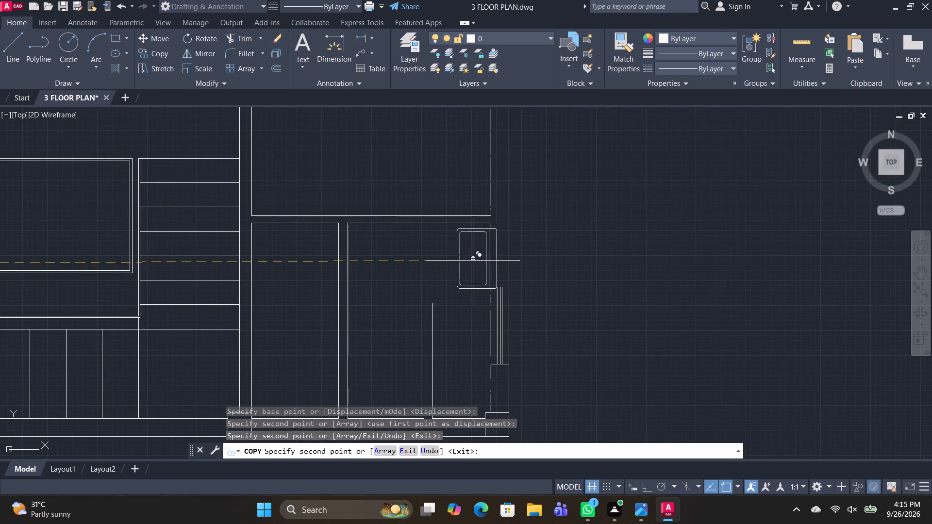
pyautogui.click(463, 261)
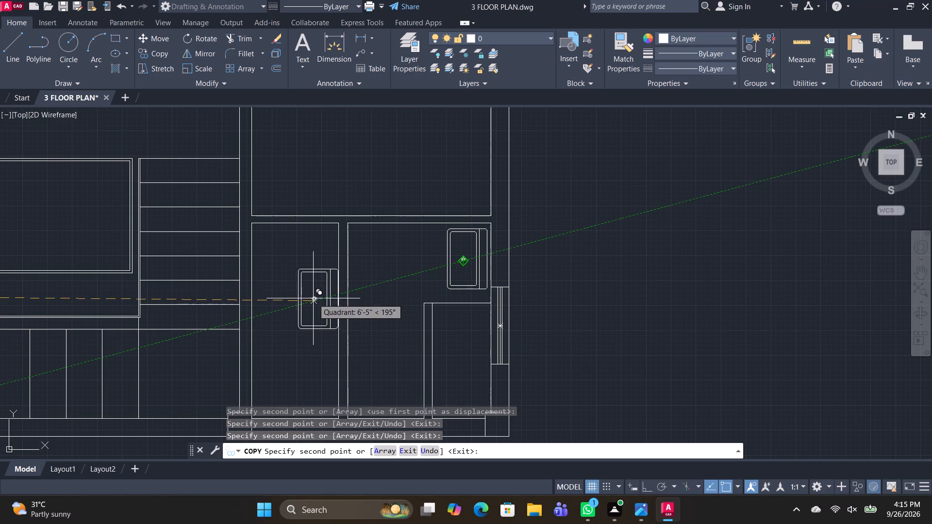
pyautogui.click(310, 299)
pyautogui.moveTo(426, 340); pyautogui.dragTo(468, 360, button='middle')
pyautogui.middleClick(468, 360)
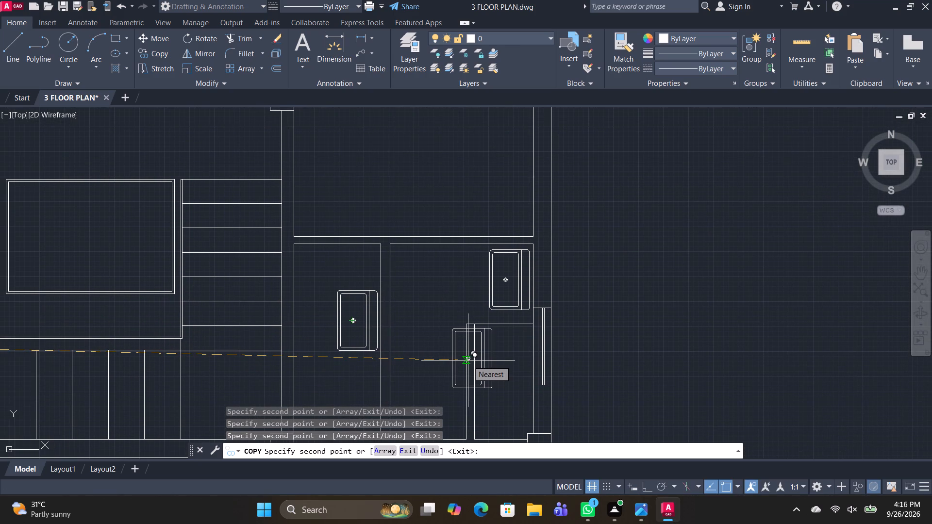
pyautogui.press('space')
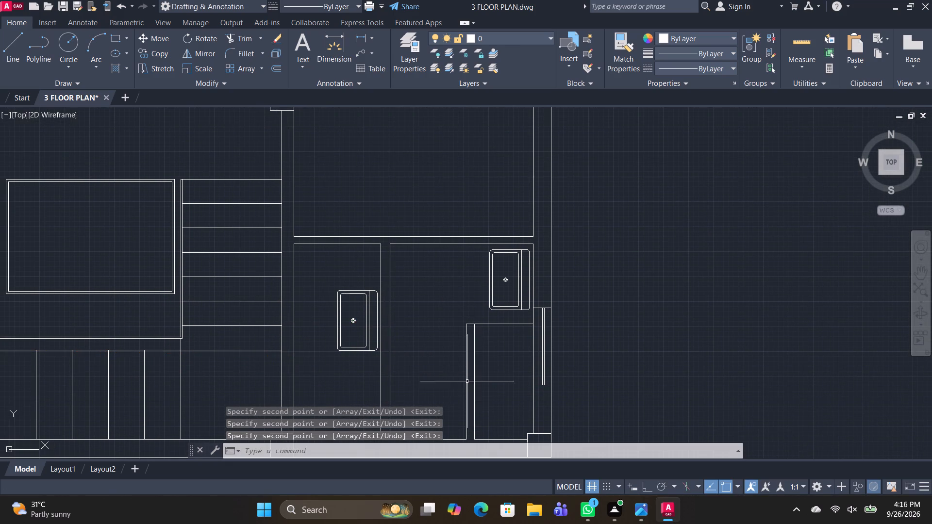
# Copy the toilet whose tank faces south into the second plan's bathroom beside the stairs, with its tank against the south wall.
pyautogui.moveTo(475, 382); pyautogui.dragTo(586, 209, button='middle')
pyautogui.scroll(-3, 374, 354)
pyautogui.moveTo(357, 368); pyautogui.dragTo(638, 323, button='middle')
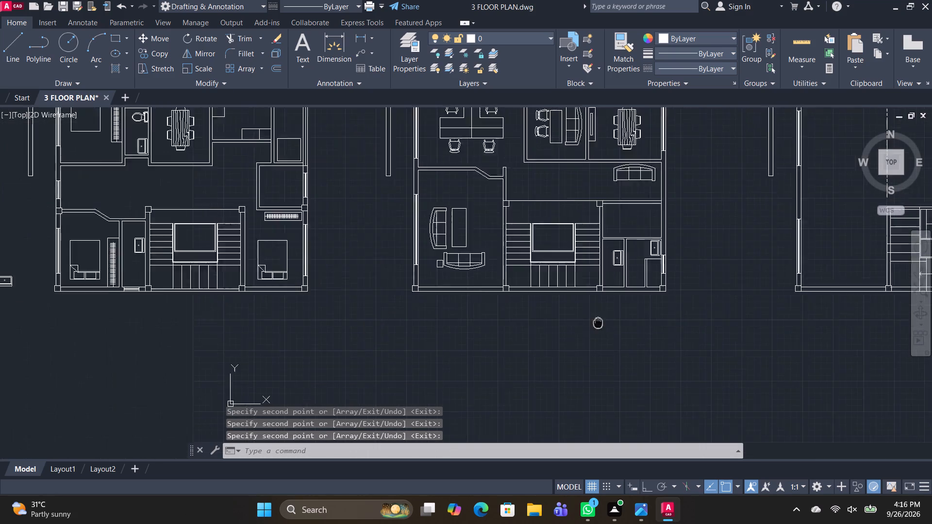
pyautogui.moveTo(638, 323); pyautogui.dragTo(708, 314, button='middle')
pyautogui.moveTo(144, 298); pyautogui.dragTo(407, 356, button='middle')
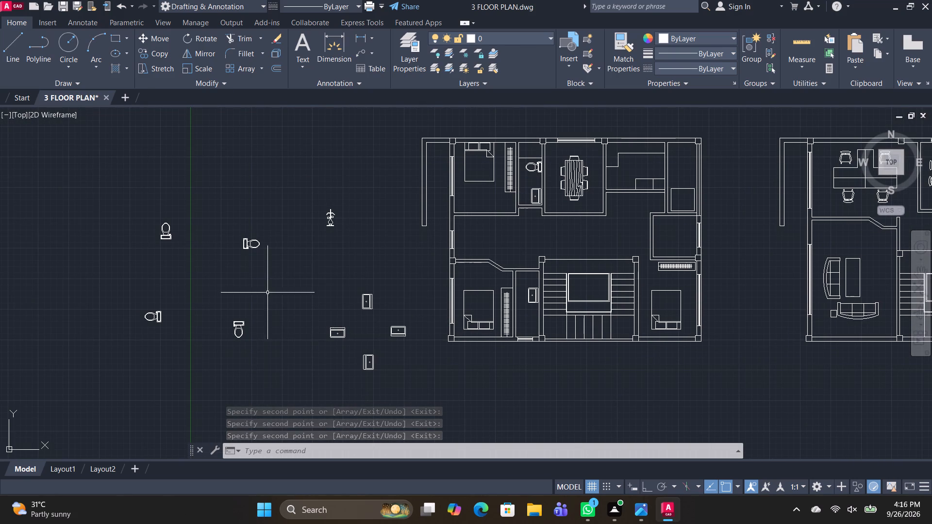
pyautogui.moveTo(177, 250); pyautogui.dragTo(168, 243)
pyautogui.click(139, 211)
pyautogui.write('CO')
pyautogui.press('space')
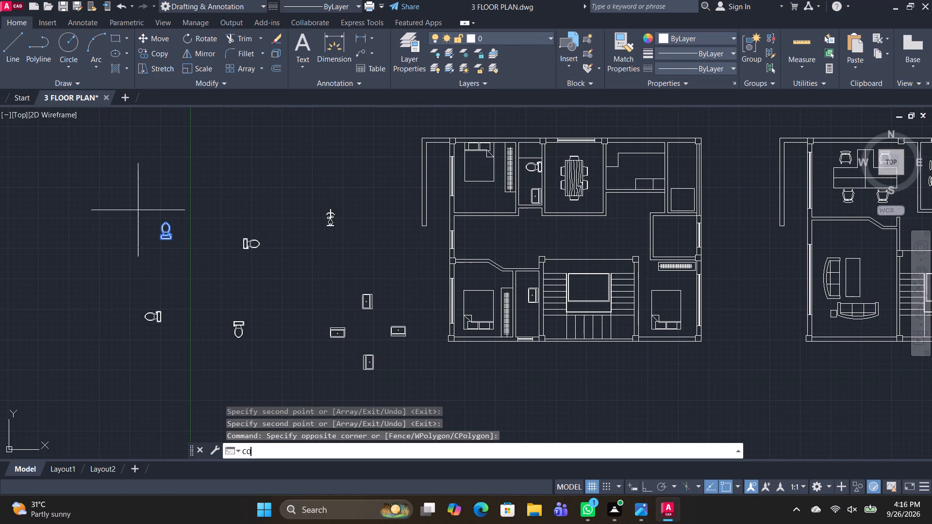
pyautogui.scroll(2, 176, 251)
pyautogui.click(146, 222)
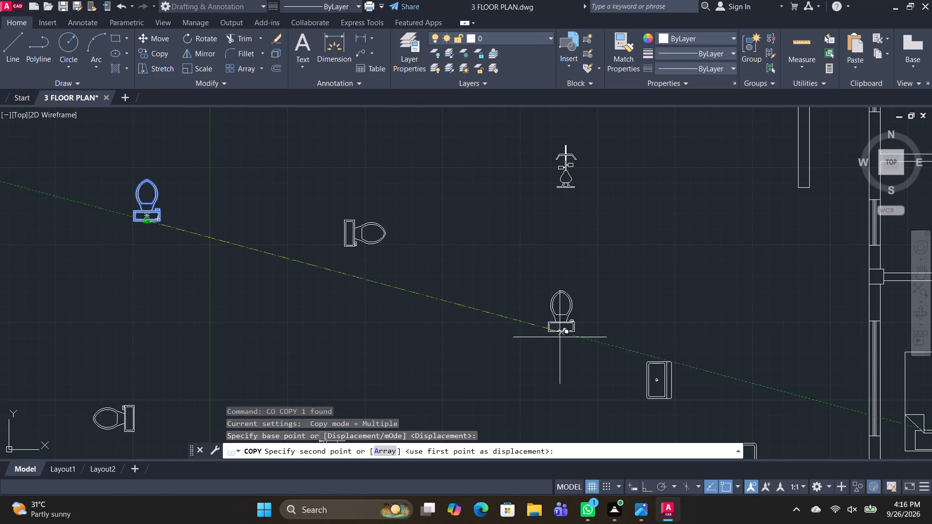
pyautogui.scroll(-2, 599, 339)
pyautogui.moveTo(624, 342); pyautogui.dragTo(235, 310, button='middle')
pyautogui.moveTo(787, 361); pyautogui.dragTo(249, 336, button='middle')
pyautogui.scroll(2, 630, 338)
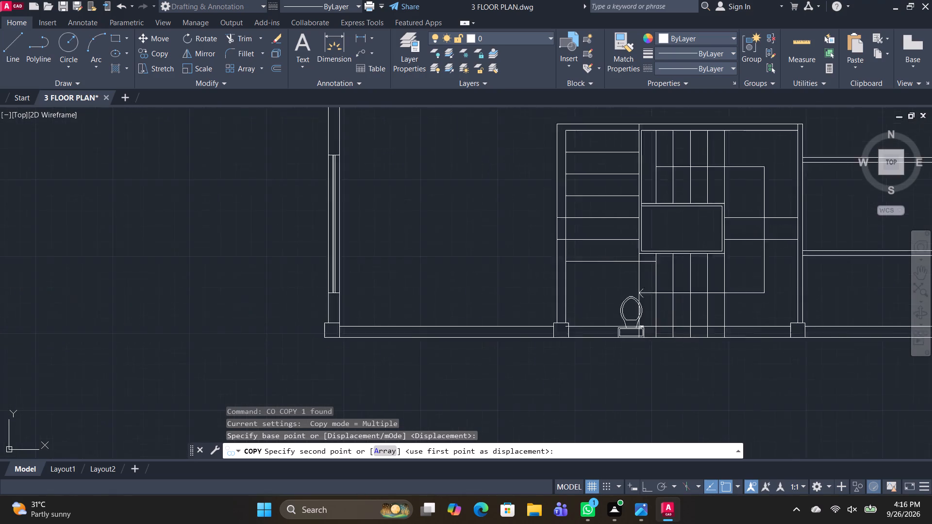
pyautogui.scroll(1, 631, 338)
pyautogui.moveTo(785, 324); pyautogui.dragTo(106, 334, button='middle')
pyautogui.scroll(-4, 321, 357)
pyautogui.moveTo(49, 357); pyautogui.dragTo(619, 352, button='middle')
pyautogui.scroll(2, 612, 344)
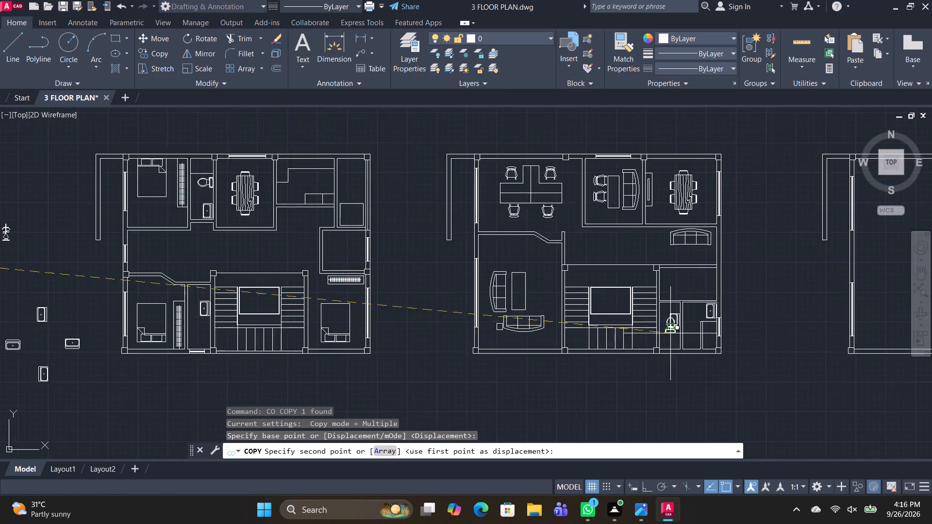
pyautogui.scroll(1, 684, 330)
pyautogui.scroll(2, 654, 358)
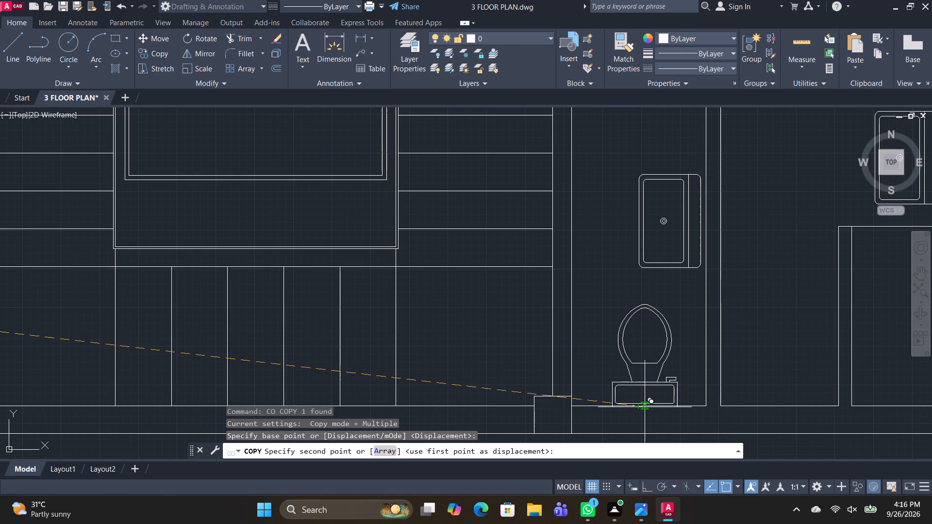
pyautogui.scroll(1, 645, 407)
pyautogui.click(581, 404)
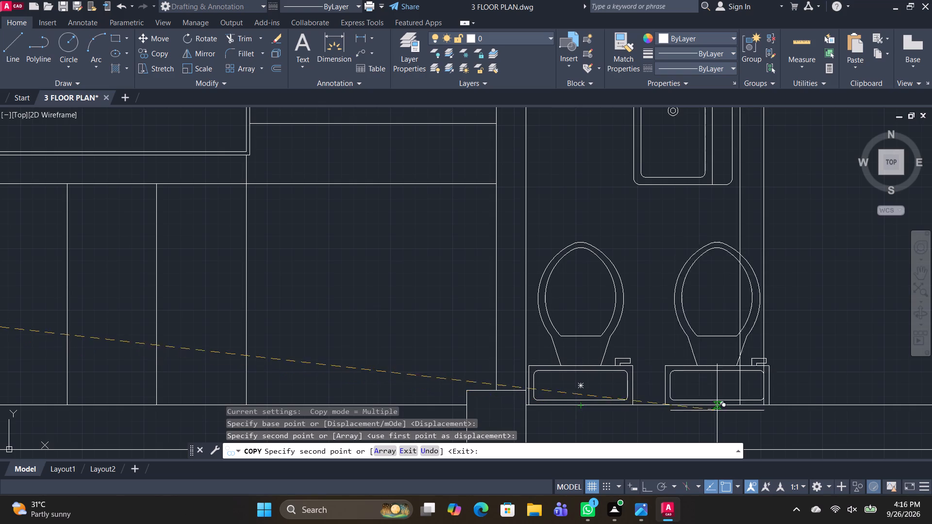
# Place another copy of that toilet against the south wall of the adjoining bathroom to the east in the second plan.
pyautogui.moveTo(730, 411); pyautogui.dragTo(545, 407, button='middle')
pyautogui.scroll(1, 678, 399)
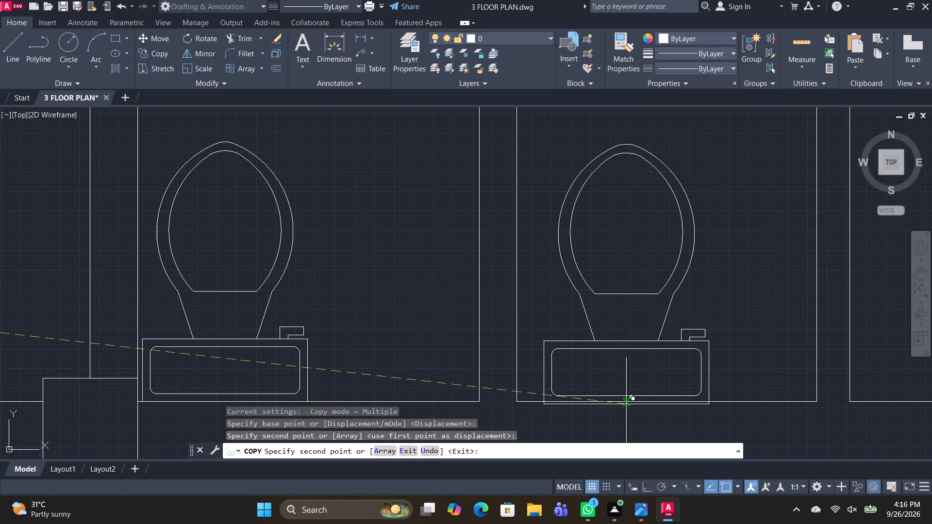
pyautogui.click(625, 401)
pyautogui.scroll(-3, 766, 435)
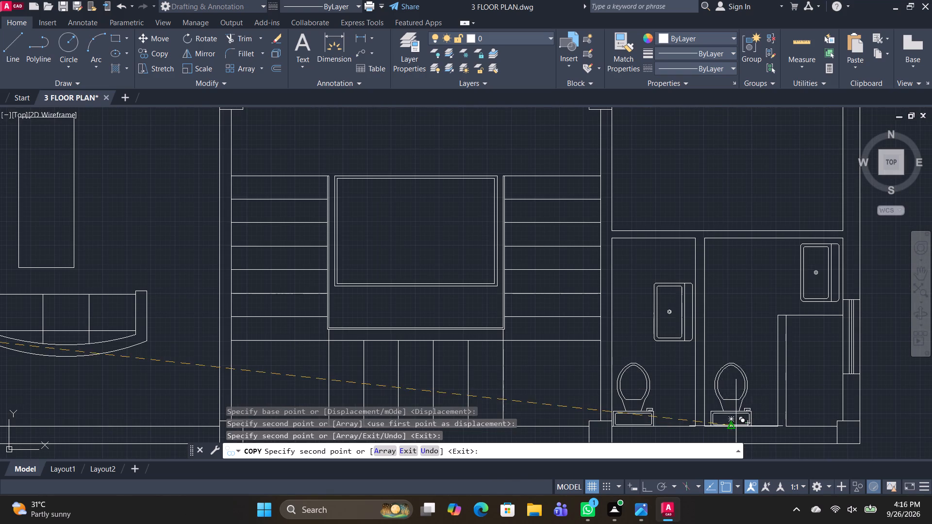
# Copy the toilet whose tank faces north into the third plan's upper southeast bathroom, with its tank against the north wall near the window.
pyautogui.press('Escape')
pyautogui.scroll(-1, 705, 375)
pyautogui.moveTo(697, 362); pyautogui.dragTo(697, 363, button='middle')
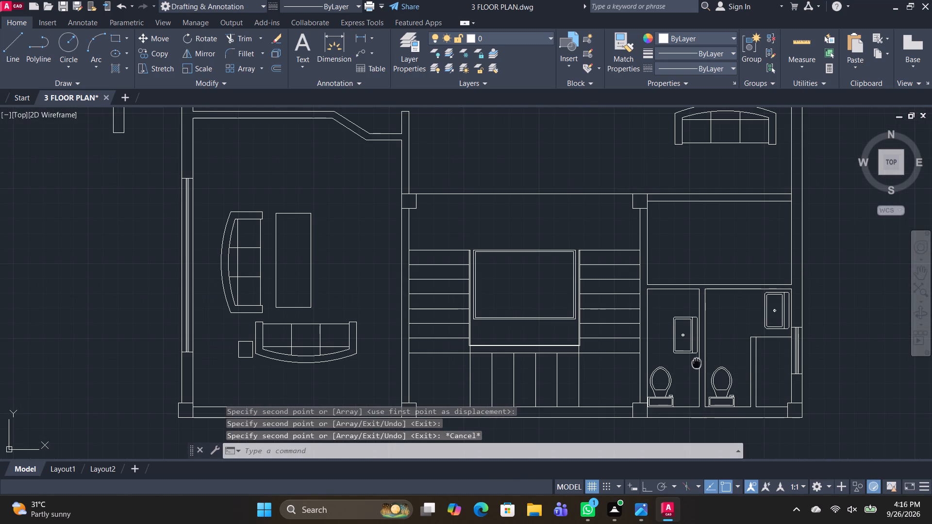
pyautogui.moveTo(697, 363); pyautogui.dragTo(691, 446, button='middle')
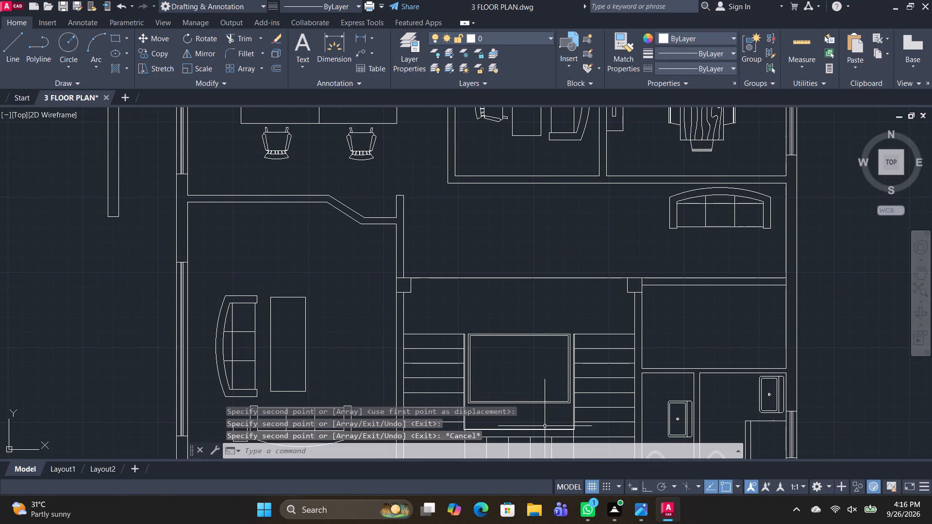
pyautogui.scroll(-2, 547, 424)
pyautogui.moveTo(551, 325); pyautogui.dragTo(382, 196, button='middle')
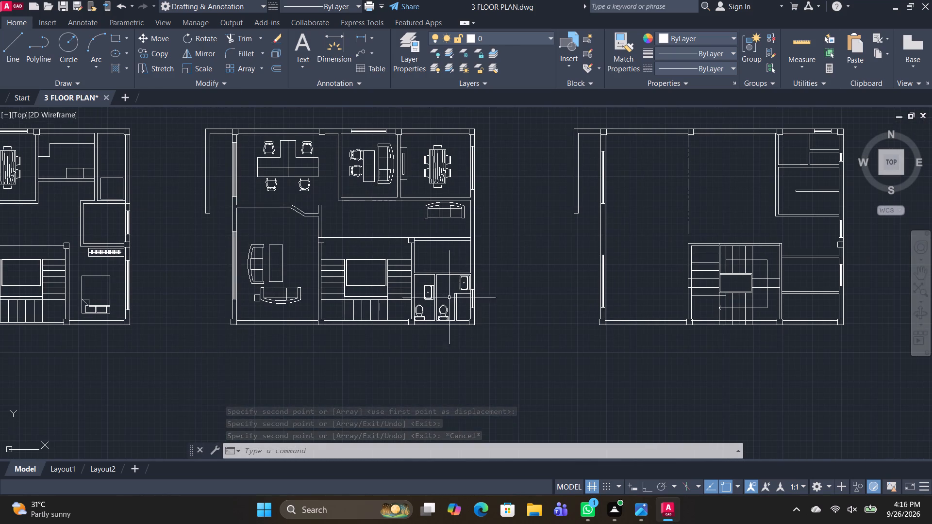
pyautogui.moveTo(498, 339); pyautogui.dragTo(782, 405, button='middle')
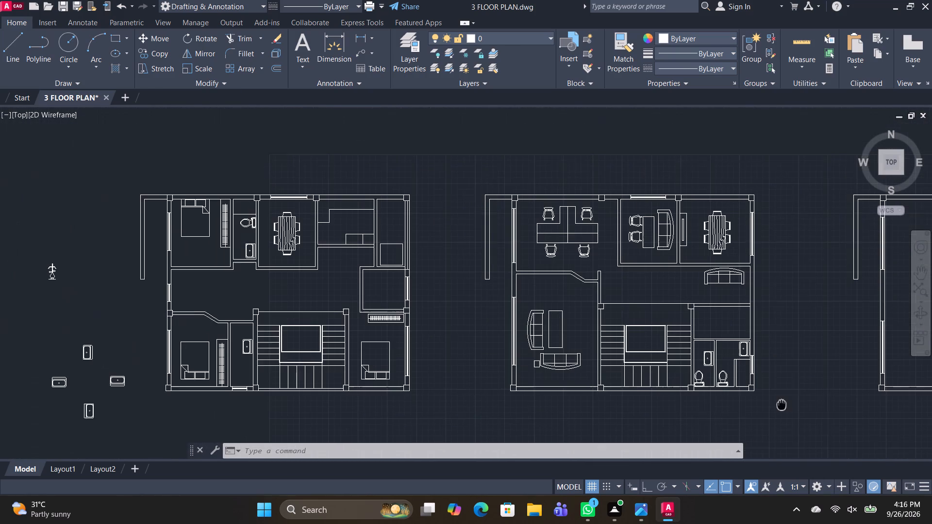
pyautogui.moveTo(782, 405); pyautogui.dragTo(782, 404, button='middle')
pyautogui.moveTo(188, 297); pyautogui.dragTo(269, 340, button='middle')
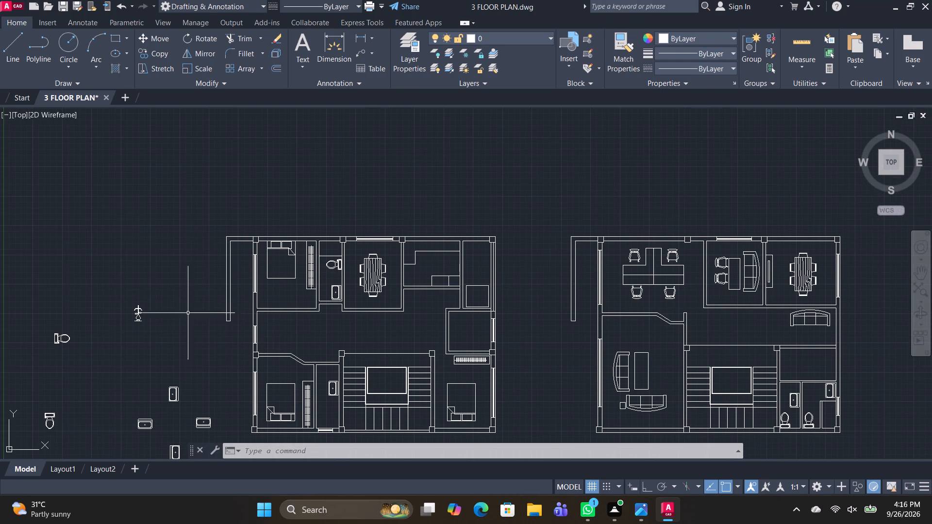
pyautogui.moveTo(64, 434); pyautogui.dragTo(48, 424)
pyautogui.click(31, 407)
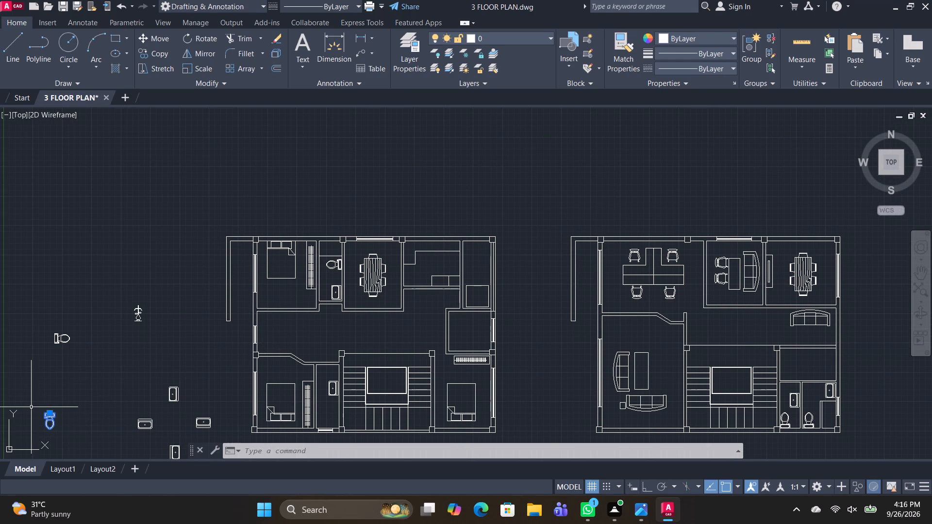
pyautogui.press('v')
pyautogui.press('BackSpace')
pyautogui.write('CO')
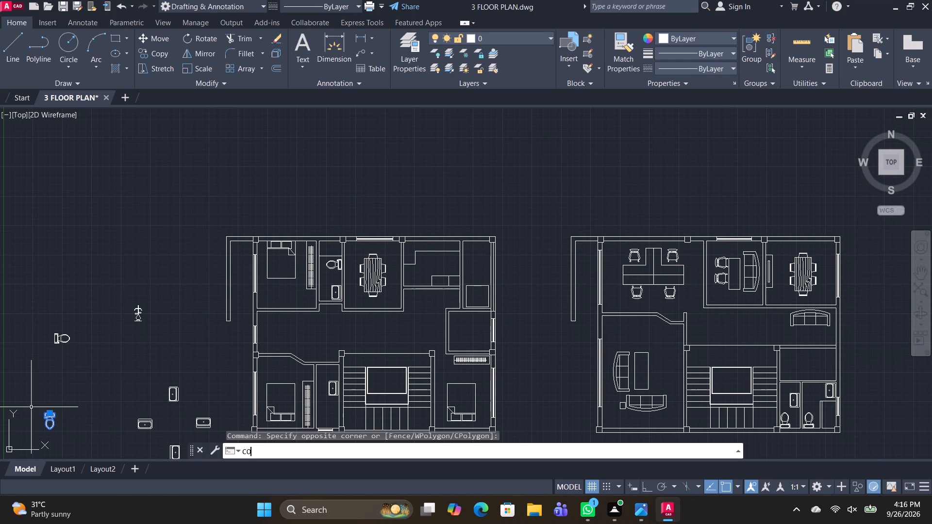
pyautogui.press('space')
pyautogui.scroll(2, 46, 409)
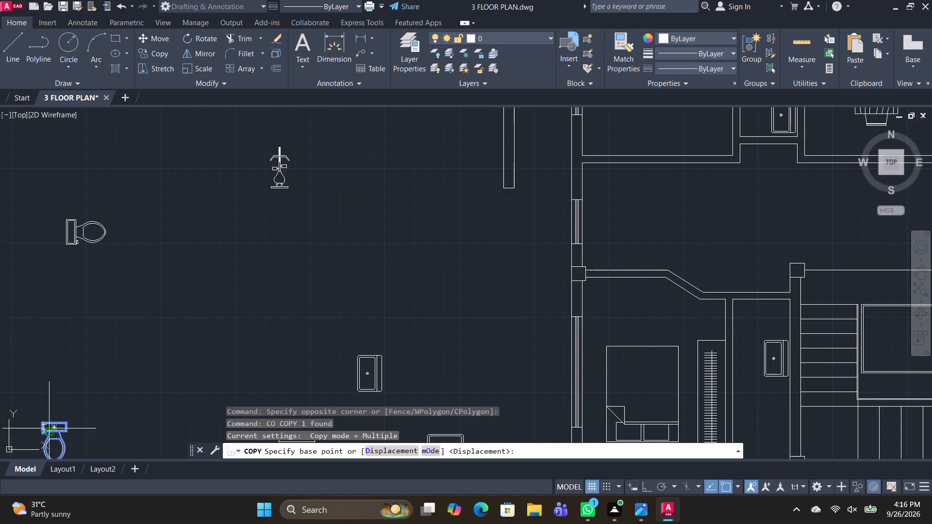
pyautogui.click(55, 419)
pyautogui.scroll(-3, 417, 338)
pyautogui.moveTo(545, 324); pyautogui.dragTo(232, 358, button='middle')
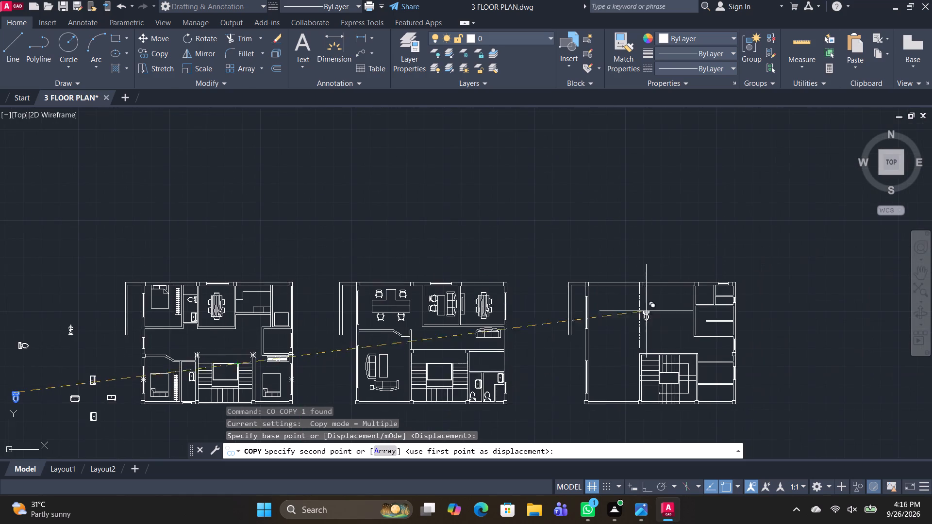
pyautogui.scroll(4, 714, 290)
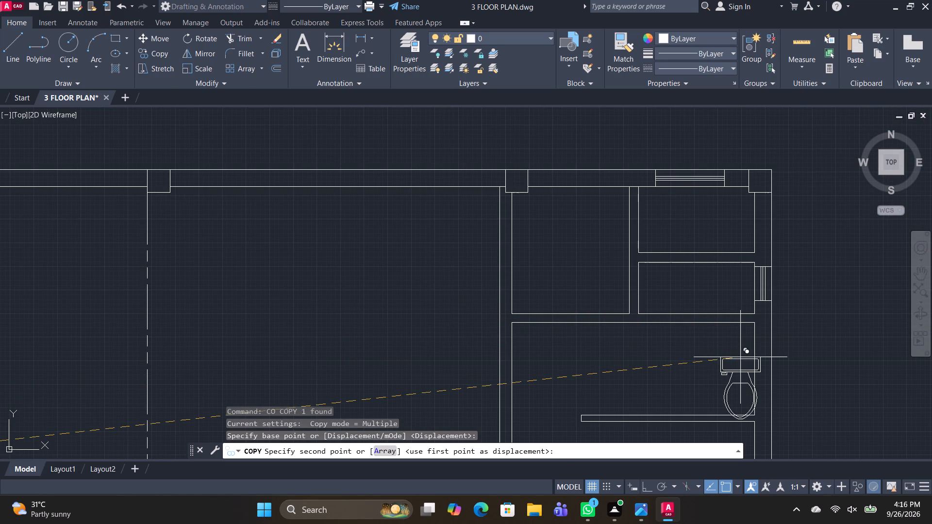
pyautogui.moveTo(743, 369); pyautogui.dragTo(688, 141, button='middle')
pyautogui.moveTo(665, 375); pyautogui.dragTo(620, 142, button='middle')
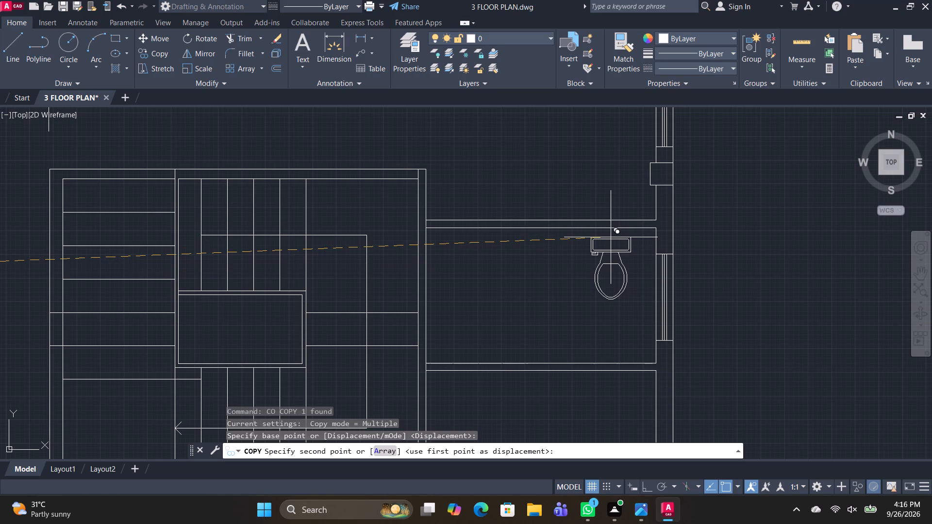
pyautogui.moveTo(602, 296); pyautogui.dragTo(626, 126, button='middle')
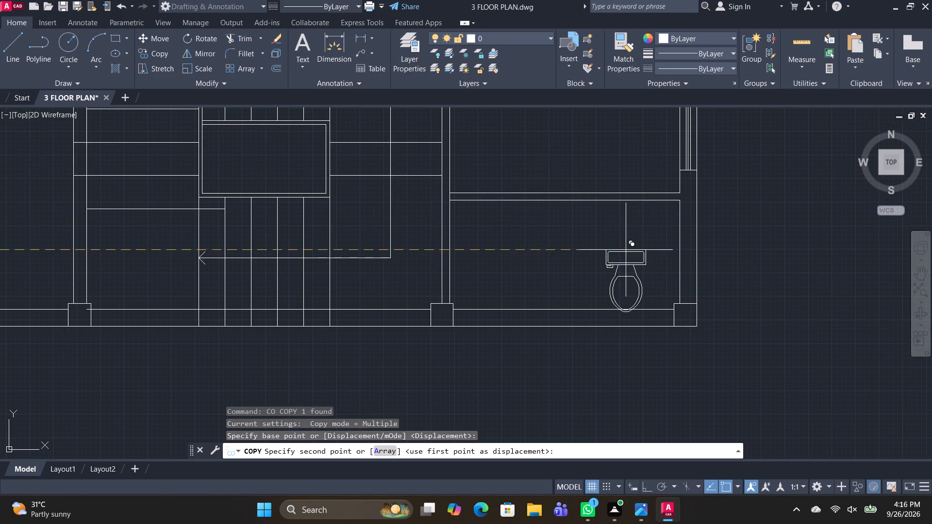
pyautogui.moveTo(626, 230); pyautogui.dragTo(620, 358, button='middle')
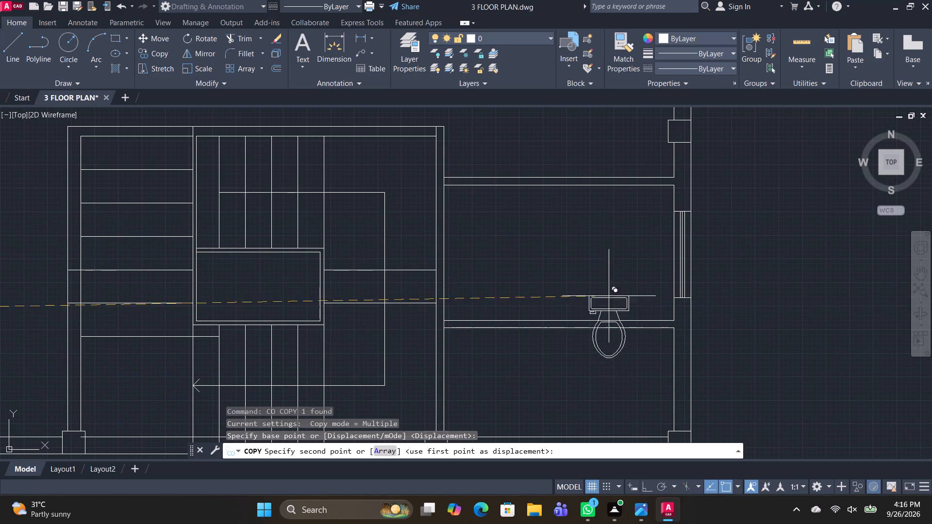
pyautogui.click(633, 189)
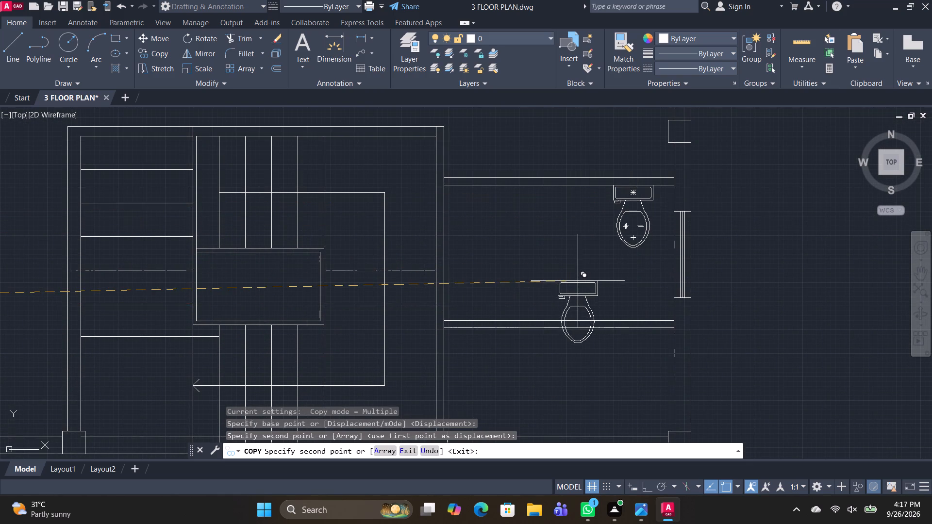
pyautogui.press('space')
# Mirror that toilet about a horizontal line with Ortho on into the bathroom directly south, keeping the original.
pyautogui.scroll(-2, 574, 294)
pyautogui.click(600, 268)
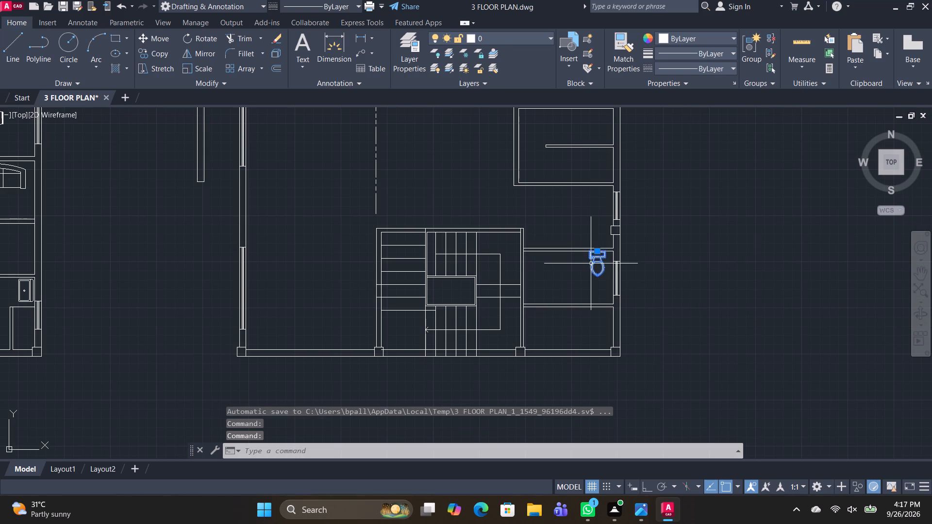
pyautogui.write('MI')
pyautogui.press('space')
pyautogui.scroll(2, 597, 288)
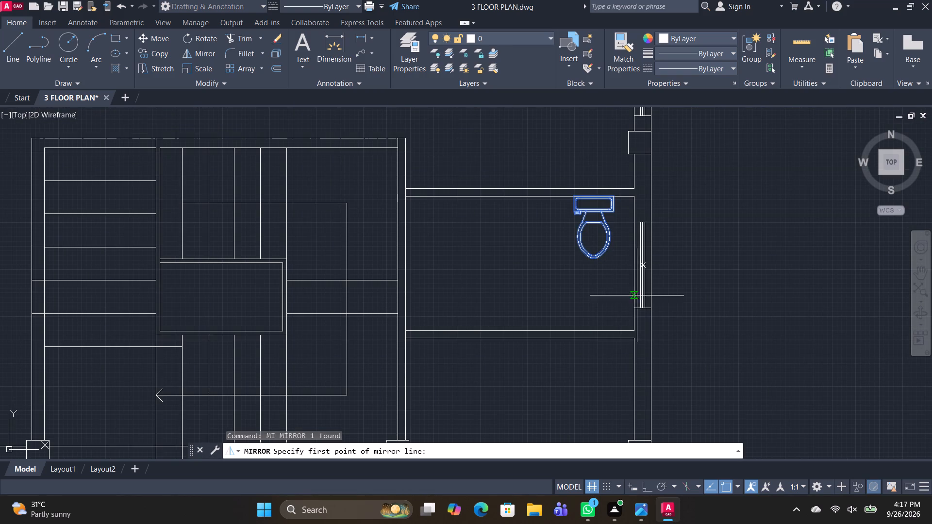
pyautogui.moveTo(626, 317); pyautogui.dragTo(619, 317)
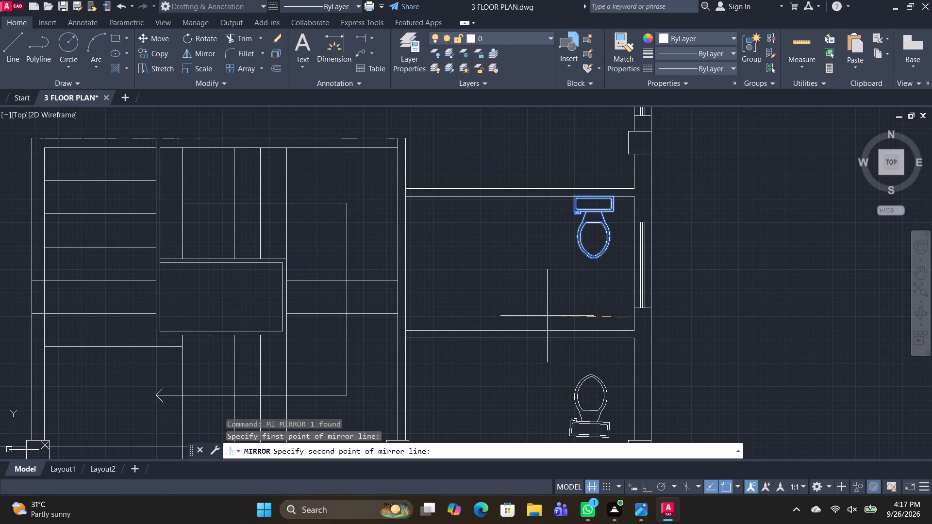
pyautogui.click(650, 483)
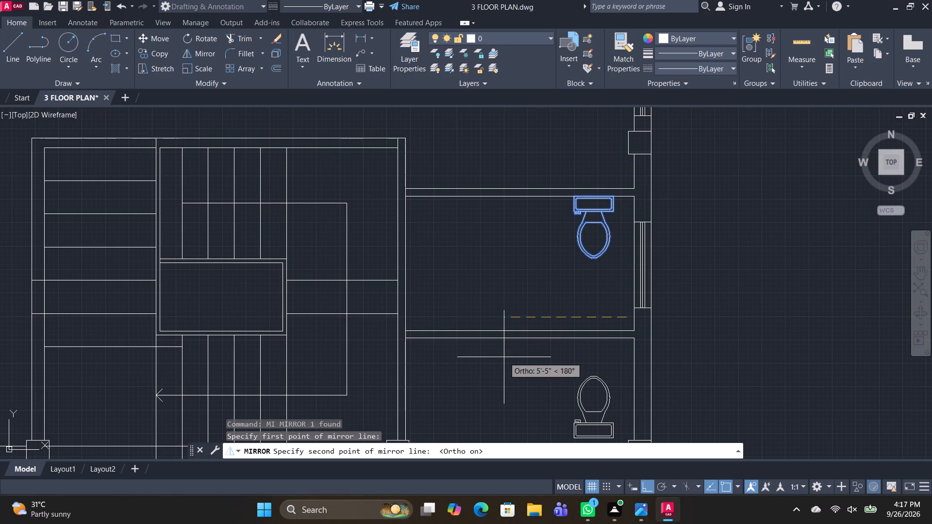
pyautogui.click(503, 357)
pyautogui.press('space')
# Move the mirrored toilet south so its tank sits against the south wall of the third plan's lower southeast bathroom.
pyautogui.moveTo(615, 398); pyautogui.dragTo(611, 394)
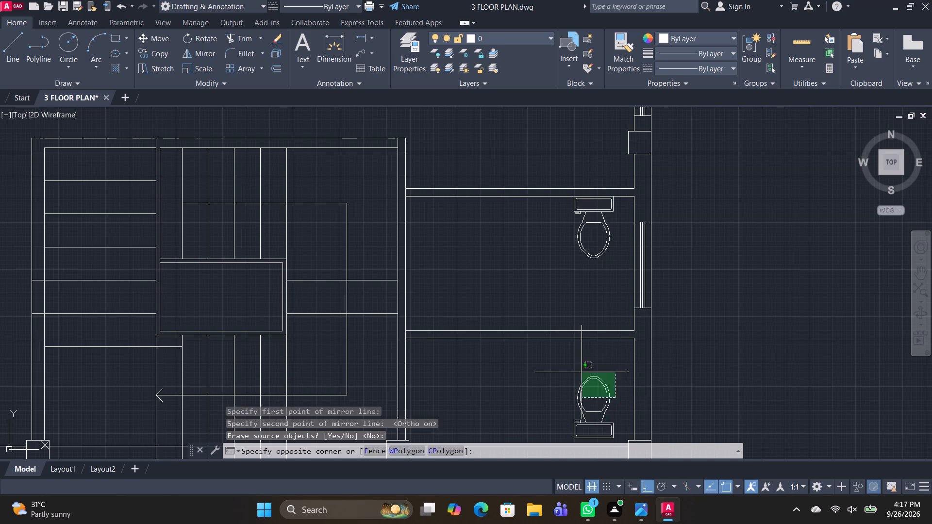
pyautogui.click(581, 372)
pyautogui.write('M')
pyautogui.press('space')
pyautogui.scroll(1, 580, 399)
pyautogui.moveTo(582, 401); pyautogui.dragTo(578, 264, button='middle')
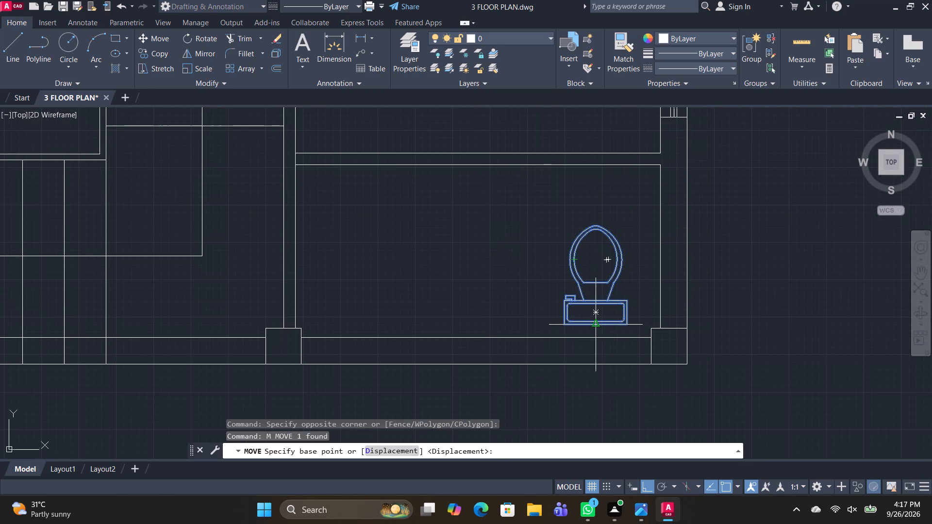
pyautogui.click(598, 324)
pyautogui.click(598, 332)
pyautogui.press('Escape')
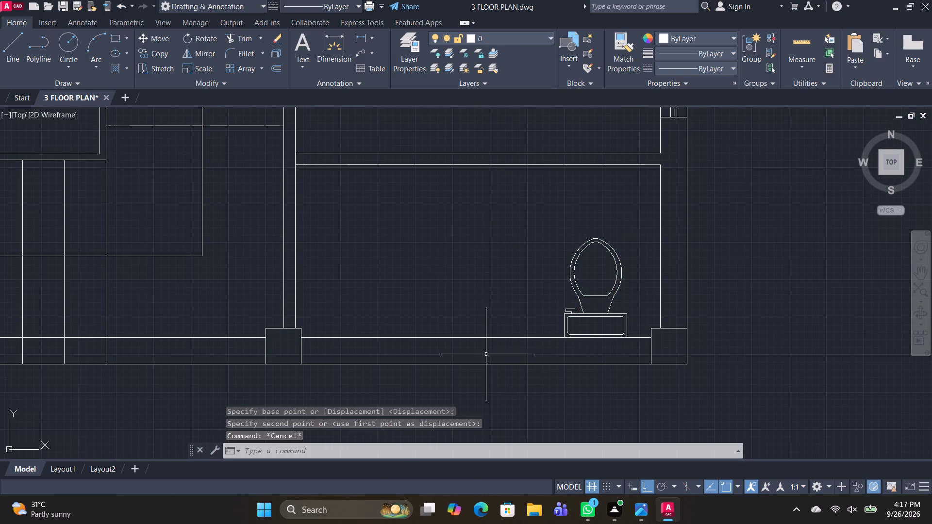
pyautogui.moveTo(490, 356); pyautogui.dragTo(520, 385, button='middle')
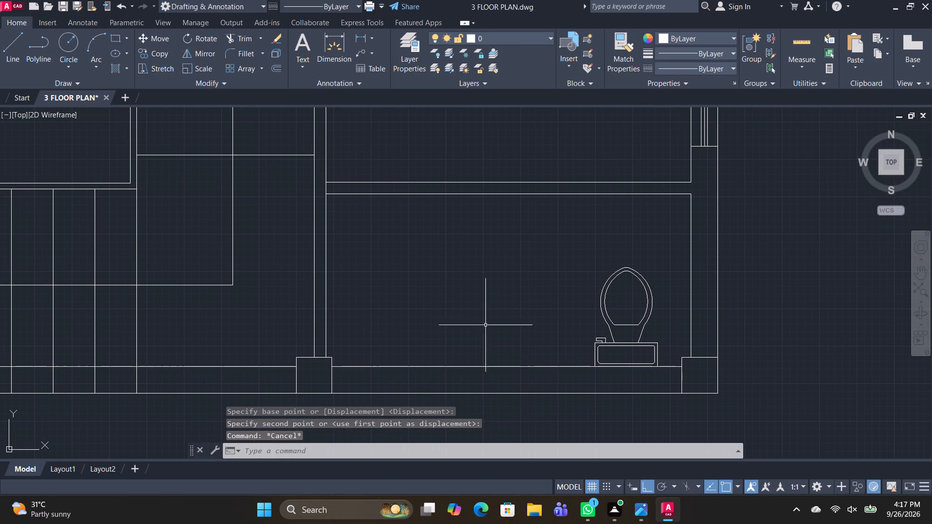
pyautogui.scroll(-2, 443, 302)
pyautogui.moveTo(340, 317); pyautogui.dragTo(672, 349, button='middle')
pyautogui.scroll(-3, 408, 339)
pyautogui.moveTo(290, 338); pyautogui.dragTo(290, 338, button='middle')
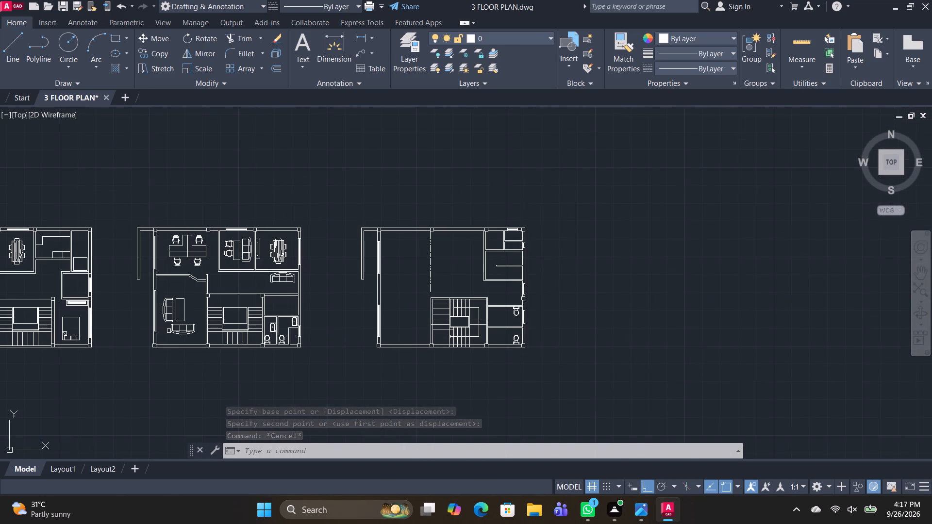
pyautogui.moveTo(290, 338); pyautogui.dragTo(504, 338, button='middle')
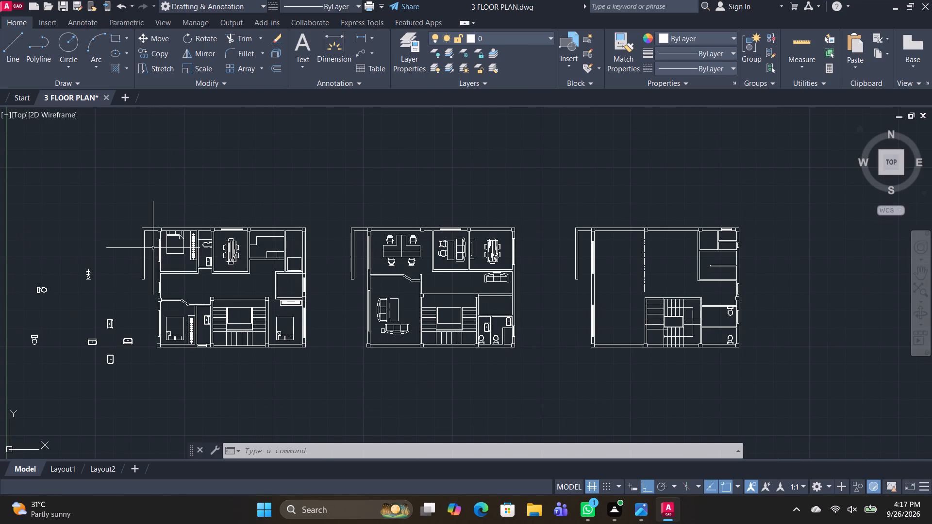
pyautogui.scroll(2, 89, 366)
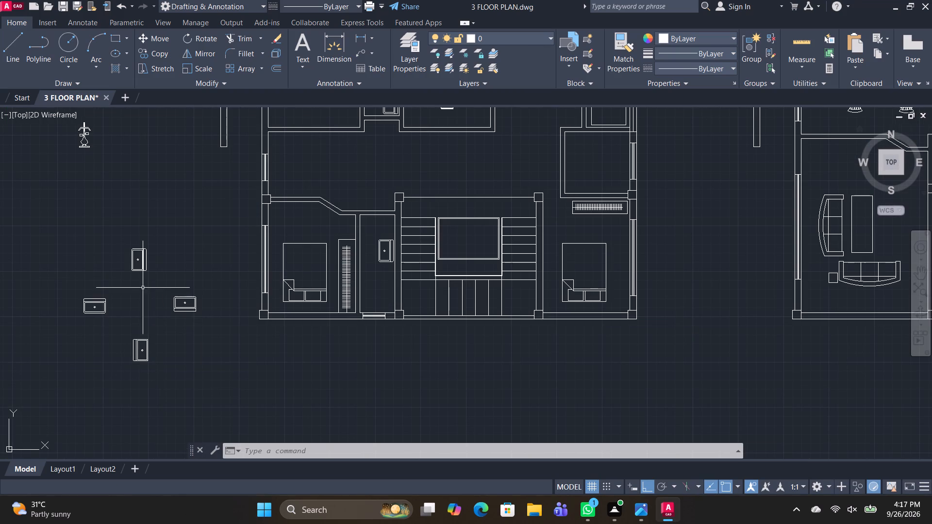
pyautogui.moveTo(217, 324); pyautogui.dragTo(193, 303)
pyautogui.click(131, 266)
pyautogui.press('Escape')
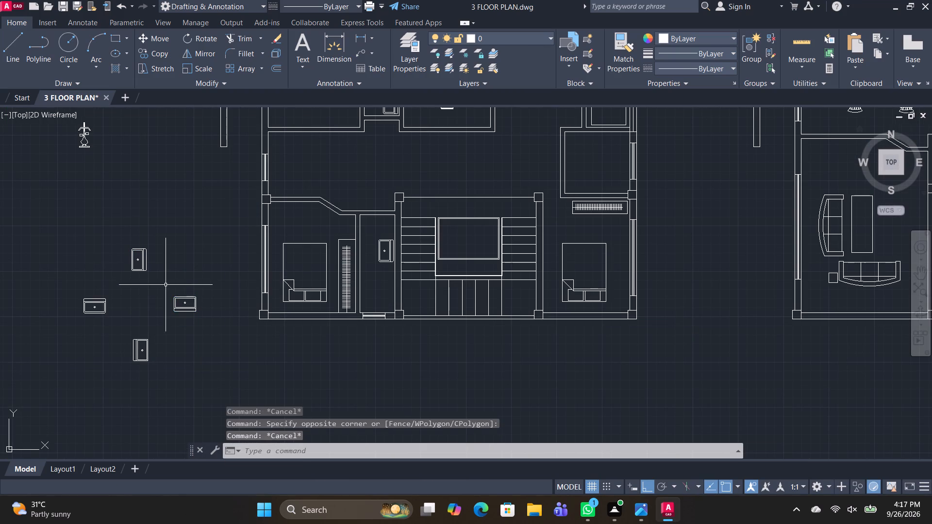
# Copy the easternmost sink of the array twice, side by side, along the south wall of the third plan's lower southeast bathroom, west of the toilet.
pyautogui.moveTo(209, 324); pyautogui.dragTo(196, 314)
pyautogui.click(165, 285)
pyautogui.press('c')
pyautogui.press('o')
pyautogui.press('space')
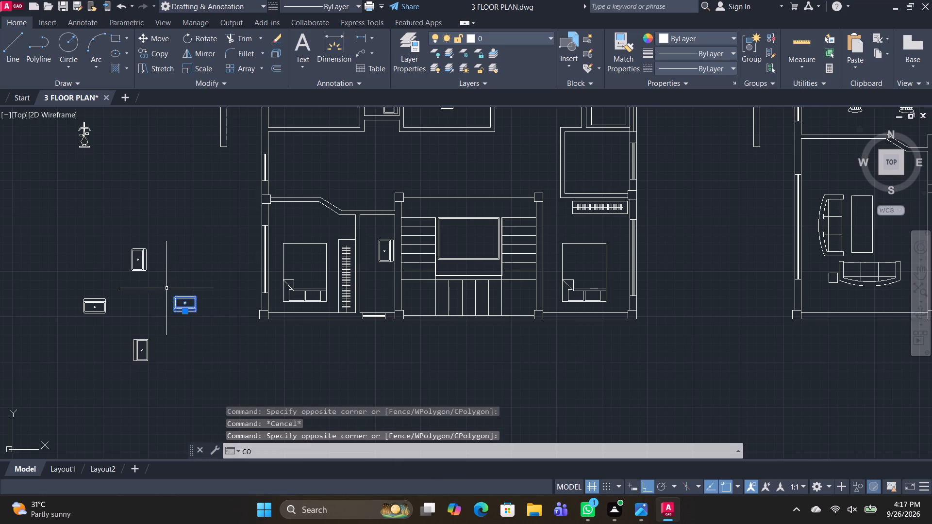
pyautogui.scroll(3, 181, 316)
pyautogui.click(193, 299)
pyautogui.scroll(-3, 348, 302)
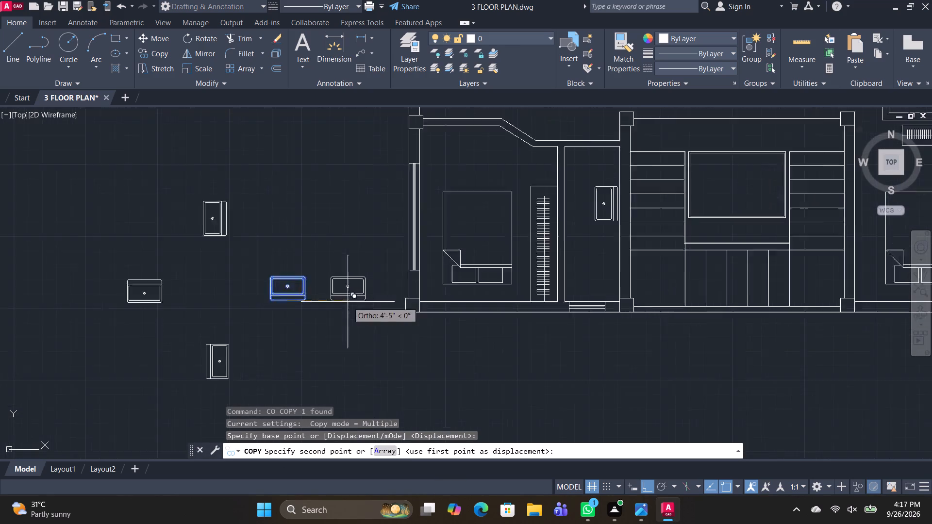
pyautogui.moveTo(541, 305); pyautogui.dragTo(77, 365, button='middle')
pyautogui.moveTo(772, 317); pyautogui.dragTo(583, 366, button='middle')
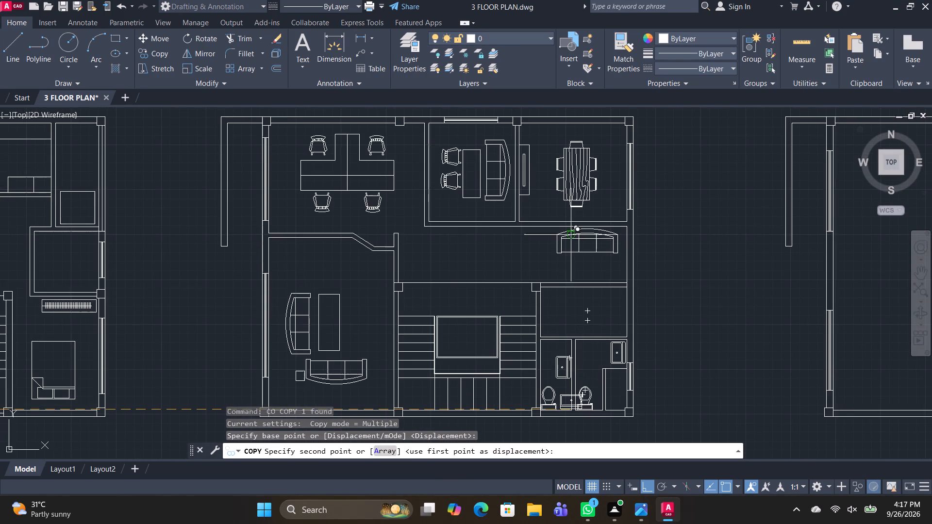
pyautogui.scroll(2, 572, 348)
pyautogui.scroll(-3, 572, 347)
pyautogui.moveTo(670, 365); pyautogui.dragTo(221, 350, button='middle')
pyautogui.scroll(1, 473, 250)
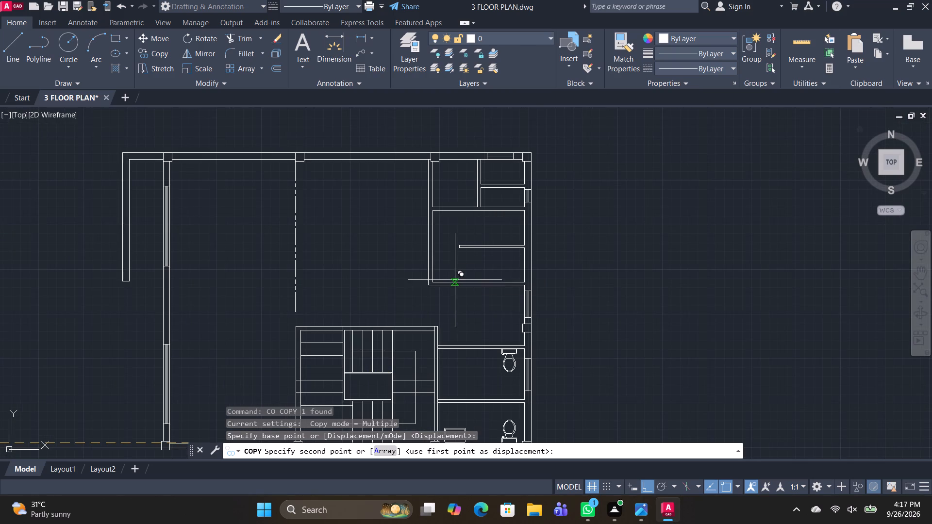
pyautogui.scroll(1, 455, 278)
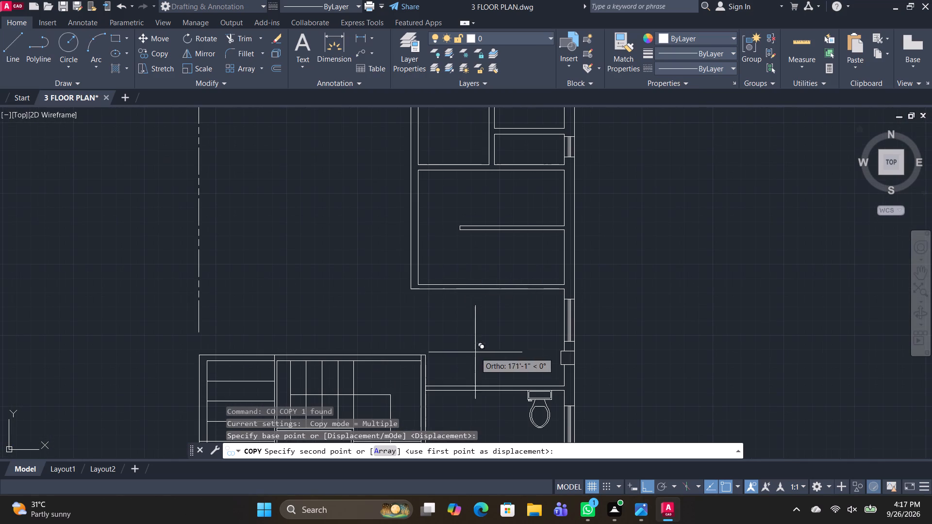
pyautogui.moveTo(475, 331); pyautogui.dragTo(481, 93, button='middle')
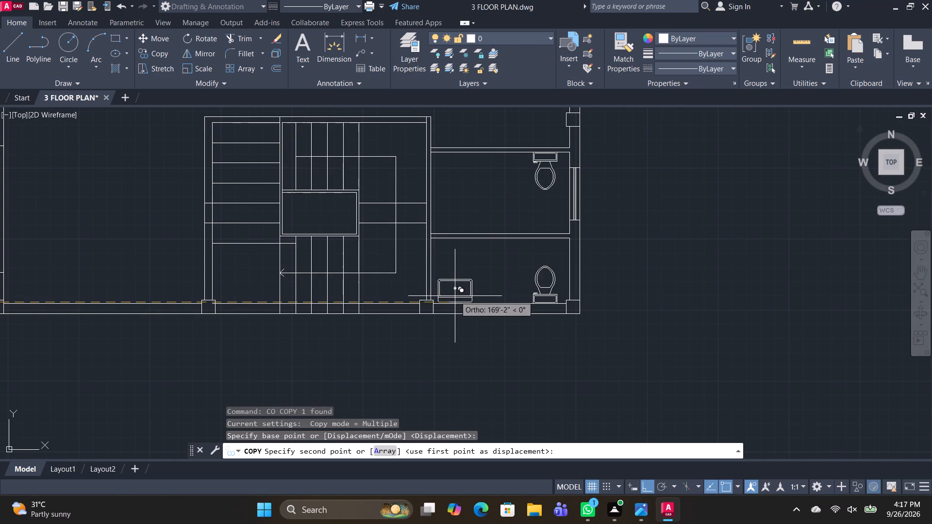
pyautogui.scroll(3, 455, 296)
pyautogui.click(432, 312)
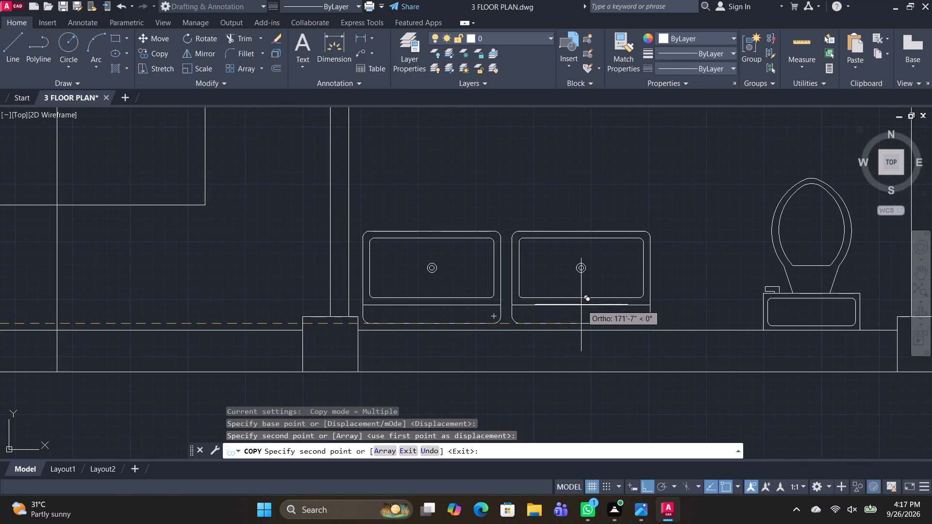
pyautogui.click(603, 305)
pyautogui.moveTo(605, 253); pyautogui.dragTo(605, 295, button='middle')
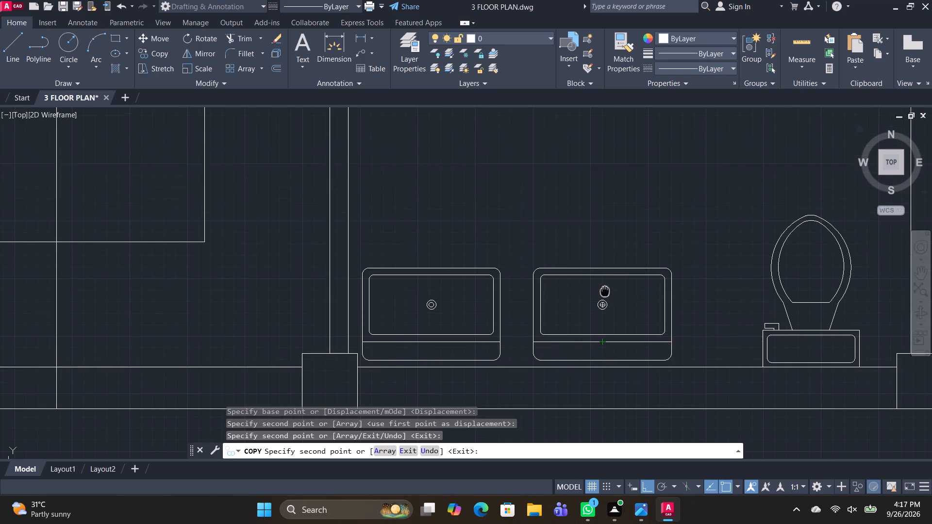
# With Ortho off, place another copy of the sink against the south wall of the third plan's upper southeast bathroom.
pyautogui.moveTo(605, 295); pyautogui.dragTo(598, 357, button='middle')
pyautogui.scroll(2, 570, 302)
pyautogui.scroll(-3, 570, 289)
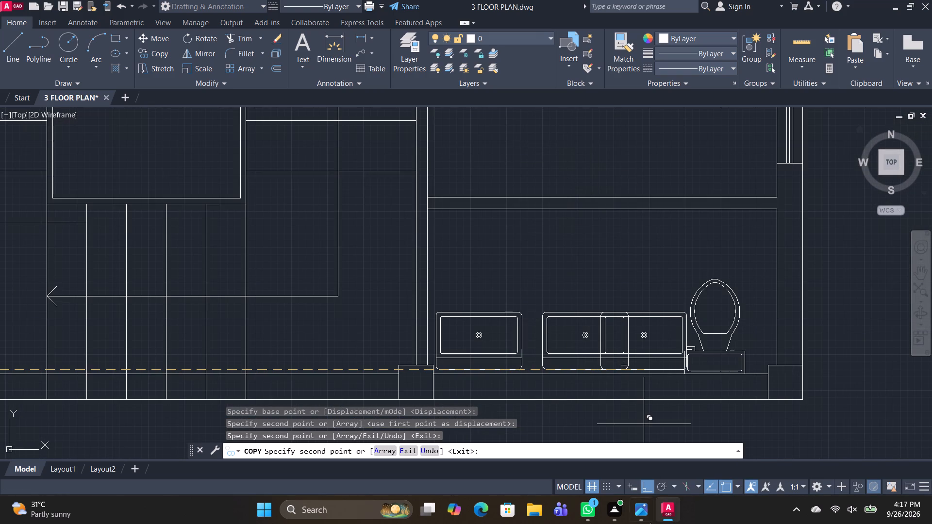
pyautogui.click(642, 480)
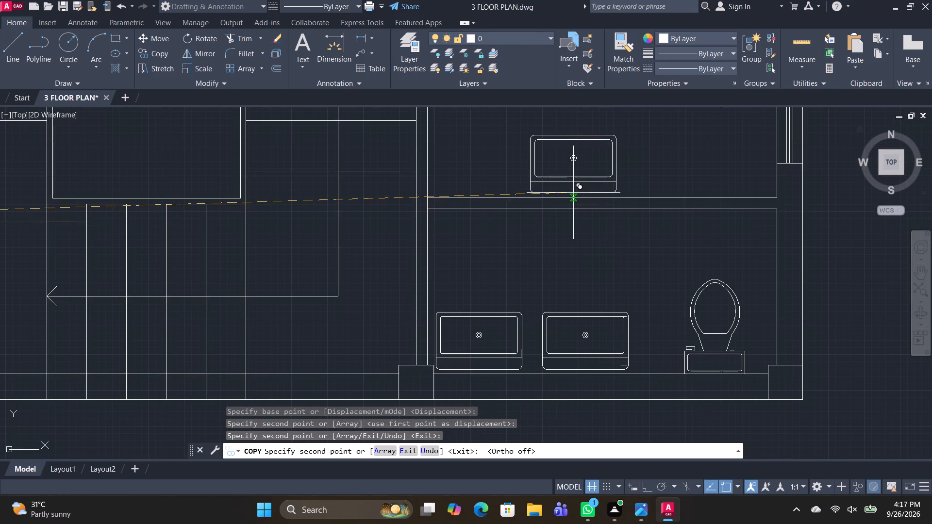
pyautogui.click(573, 194)
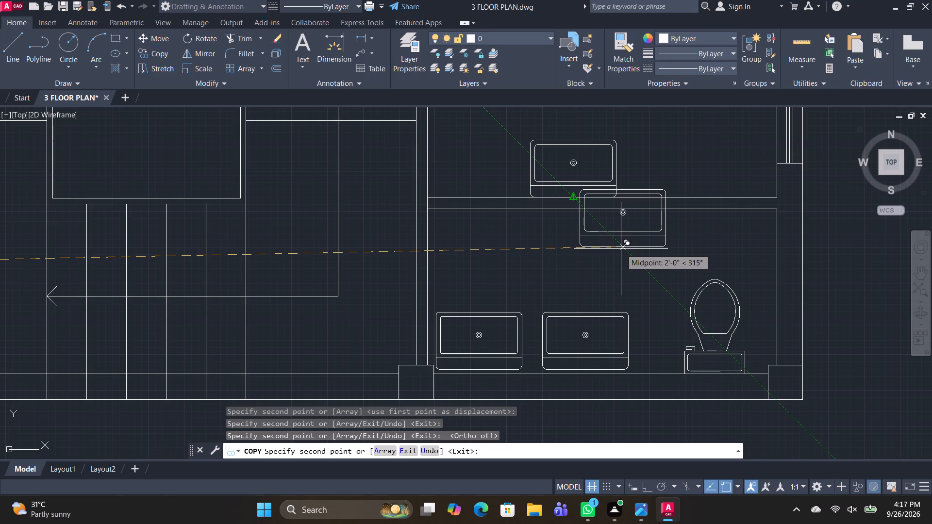
pyautogui.press('space')
# Draw a thin rectangular partition between the sinks and toilet, spanning the third plan's lower southeast bathroom from south to north wall.
pyautogui.write('REEC')
pyautogui.press('space')
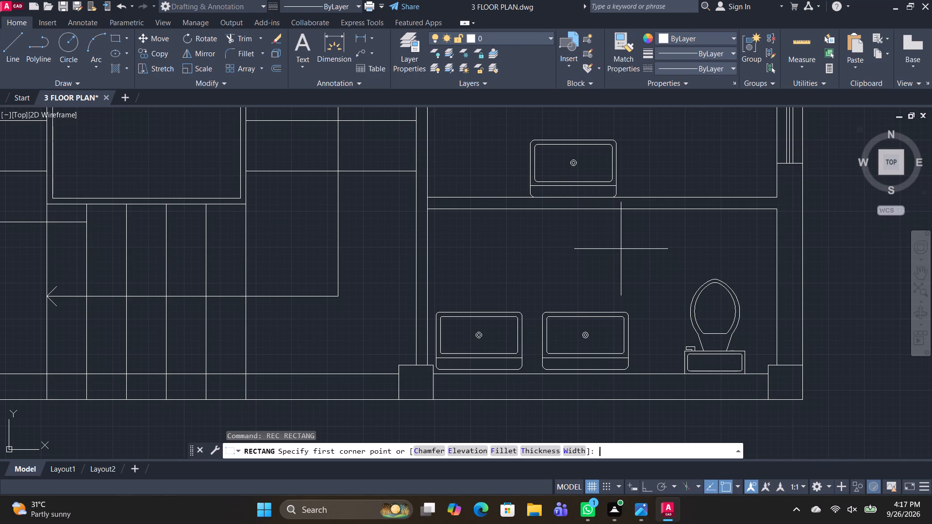
pyautogui.click(640, 373)
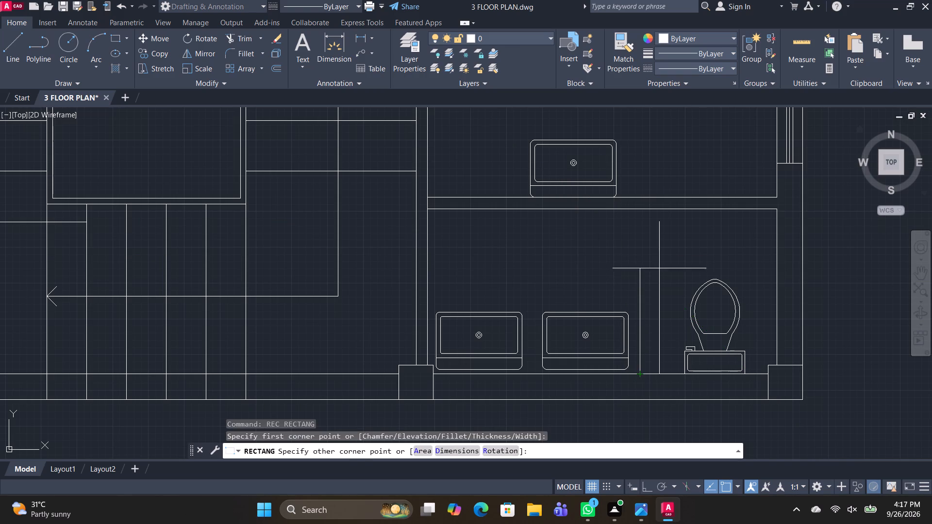
pyautogui.click(647, 208)
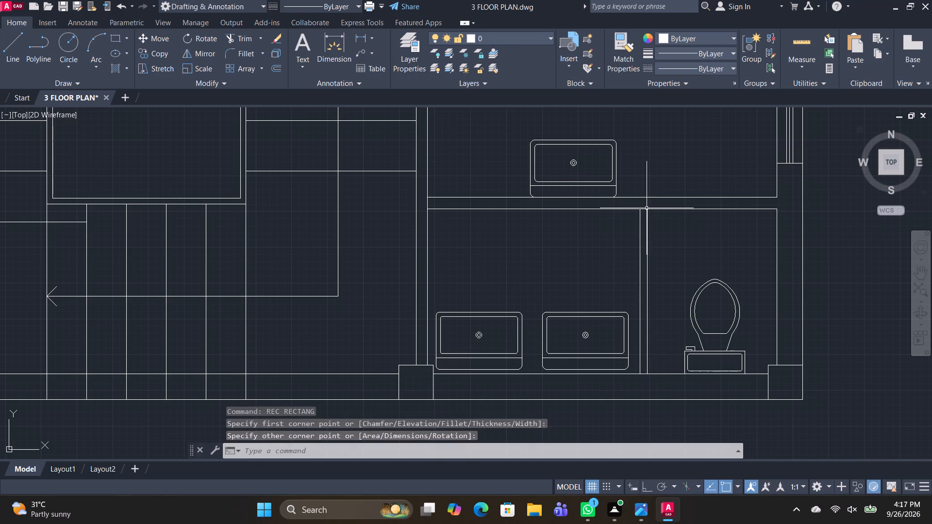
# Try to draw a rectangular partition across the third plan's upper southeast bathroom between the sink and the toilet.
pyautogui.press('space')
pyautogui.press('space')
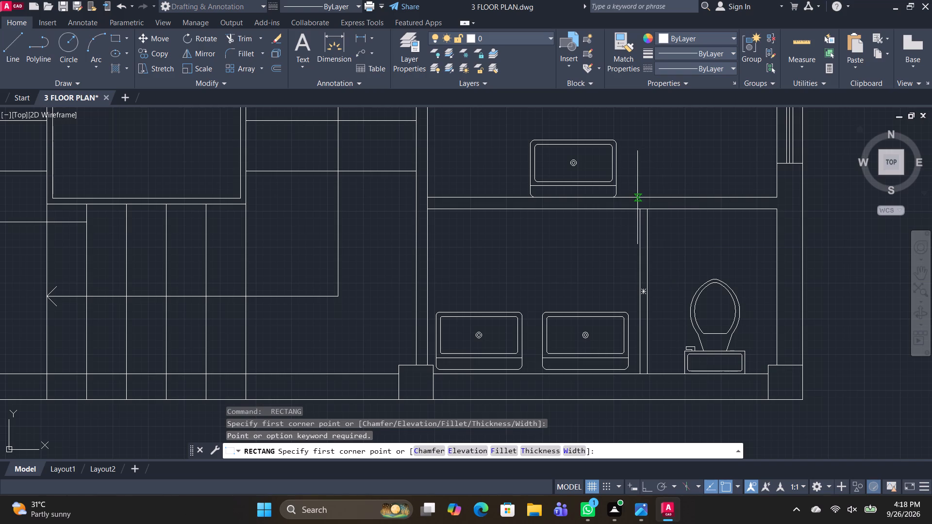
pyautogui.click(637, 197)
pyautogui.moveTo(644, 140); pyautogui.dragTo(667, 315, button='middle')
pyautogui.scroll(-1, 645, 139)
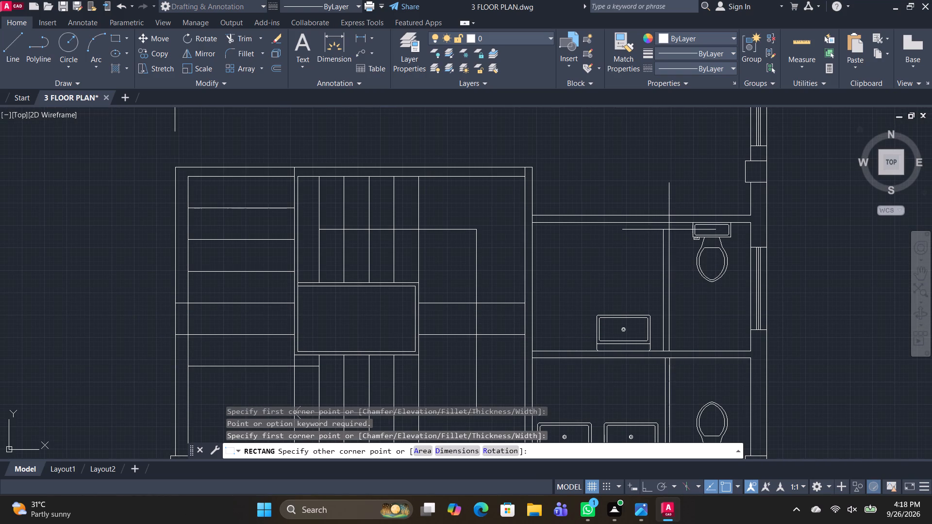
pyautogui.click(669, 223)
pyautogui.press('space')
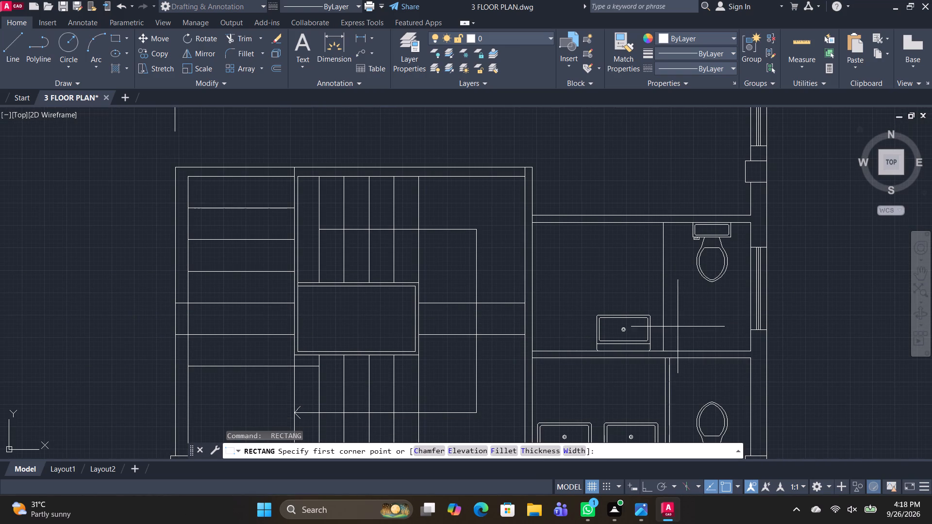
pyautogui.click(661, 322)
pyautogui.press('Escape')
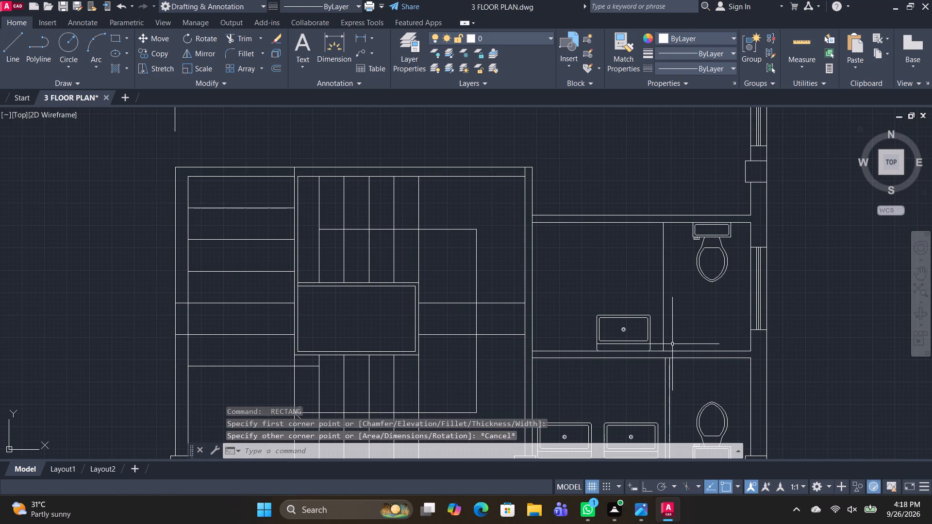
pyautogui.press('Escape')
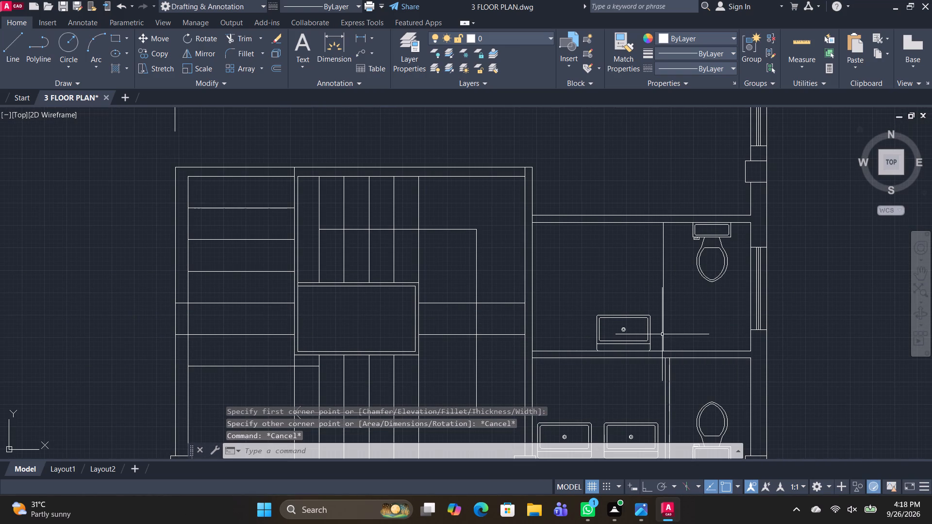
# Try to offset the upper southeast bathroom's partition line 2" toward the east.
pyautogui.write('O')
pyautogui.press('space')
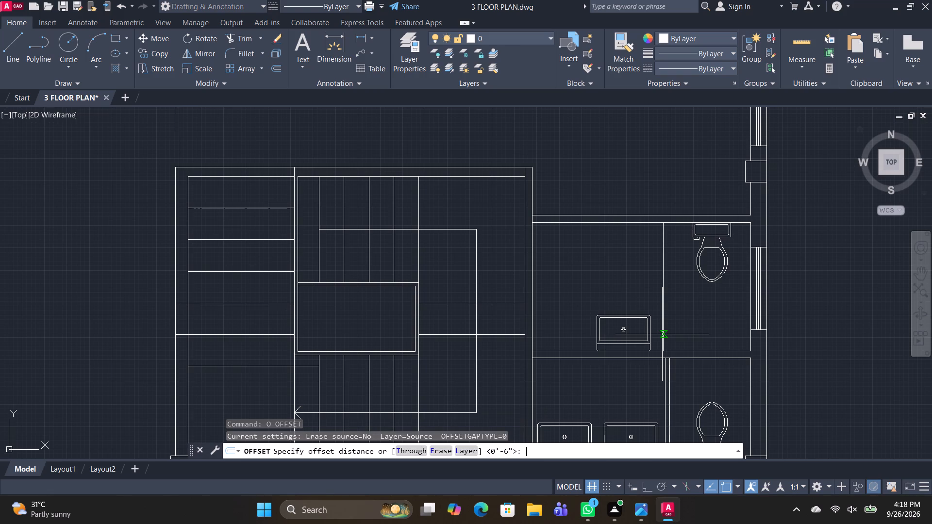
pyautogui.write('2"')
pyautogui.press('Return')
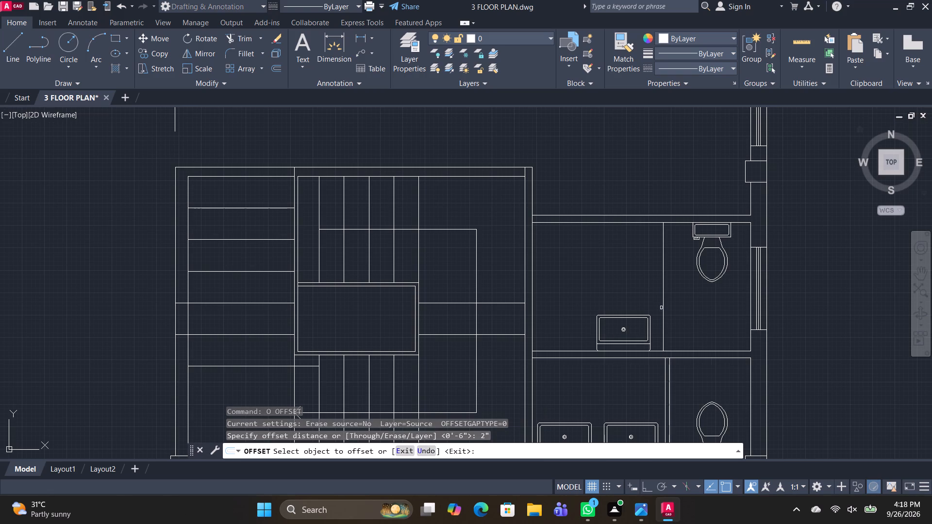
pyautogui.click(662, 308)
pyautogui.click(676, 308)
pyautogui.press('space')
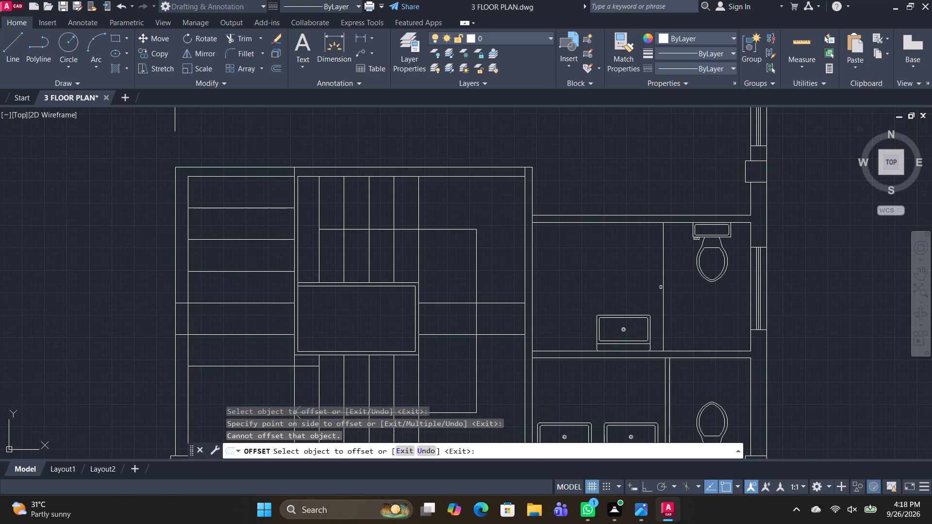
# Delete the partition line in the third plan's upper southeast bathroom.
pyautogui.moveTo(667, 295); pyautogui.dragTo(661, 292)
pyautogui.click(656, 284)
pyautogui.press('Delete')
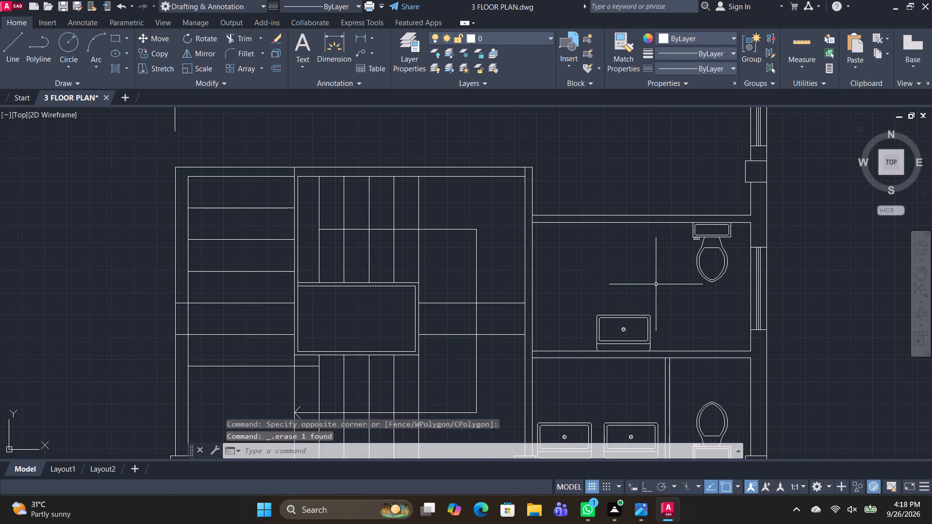
# Draw a thin rectangular partition between the sink and toilet, spanning the third plan's upper southeast bathroom from south to north wall.
pyautogui.write('REC')
pyautogui.press('space')
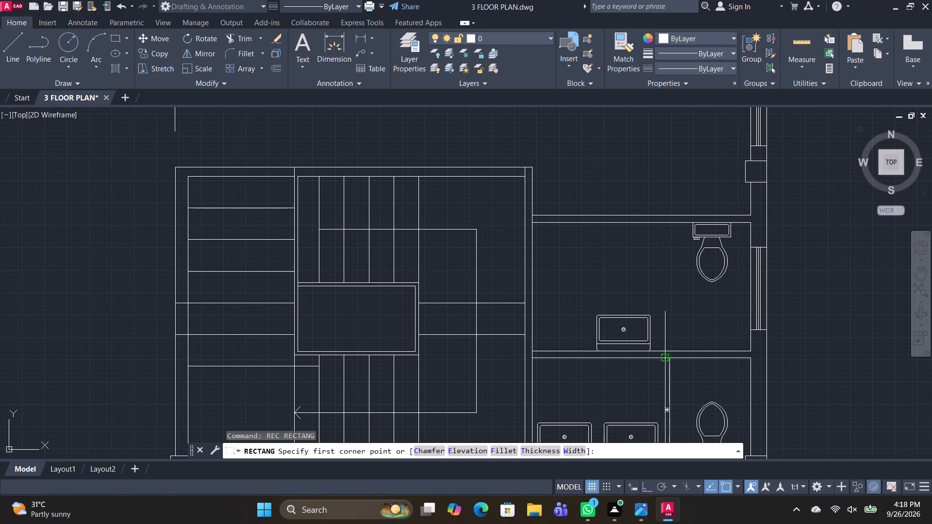
pyautogui.click(657, 347)
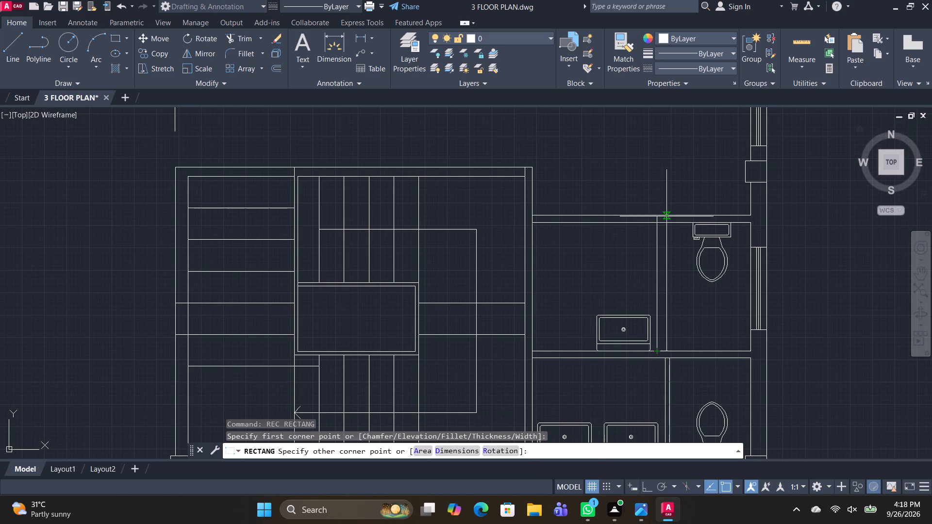
pyautogui.click(664, 223)
pyautogui.press('space')
pyautogui.moveTo(568, 404); pyautogui.dragTo(574, 391, button='middle')
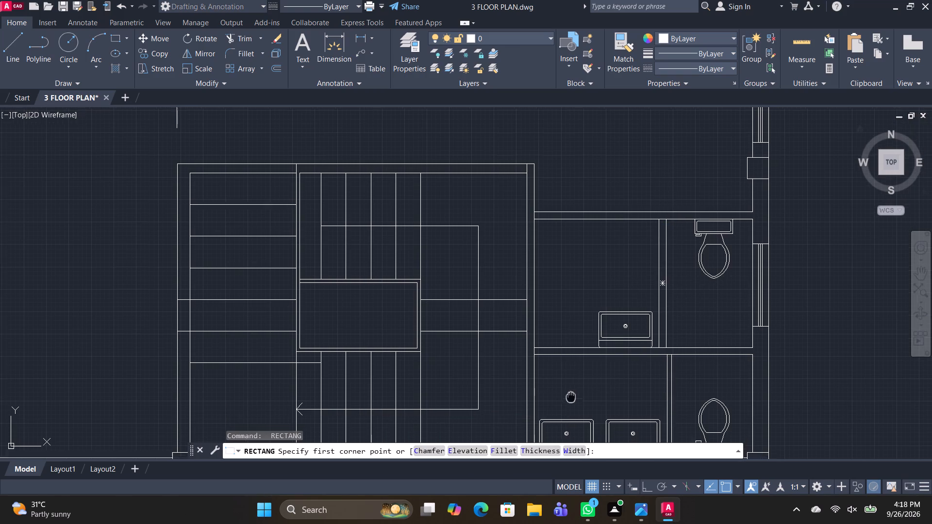
pyautogui.moveTo(574, 391); pyautogui.dragTo(580, 327, button='middle')
pyautogui.press('Escape')
pyautogui.scroll(-1, 528, 374)
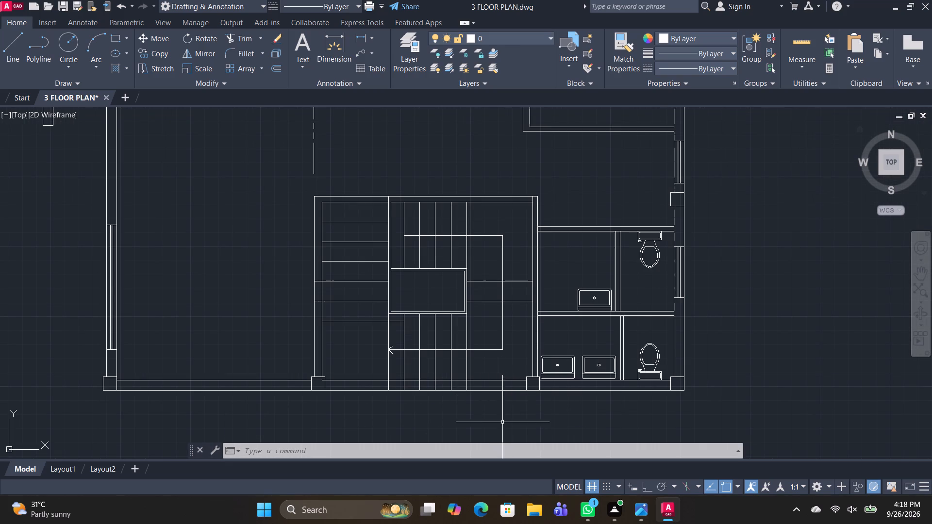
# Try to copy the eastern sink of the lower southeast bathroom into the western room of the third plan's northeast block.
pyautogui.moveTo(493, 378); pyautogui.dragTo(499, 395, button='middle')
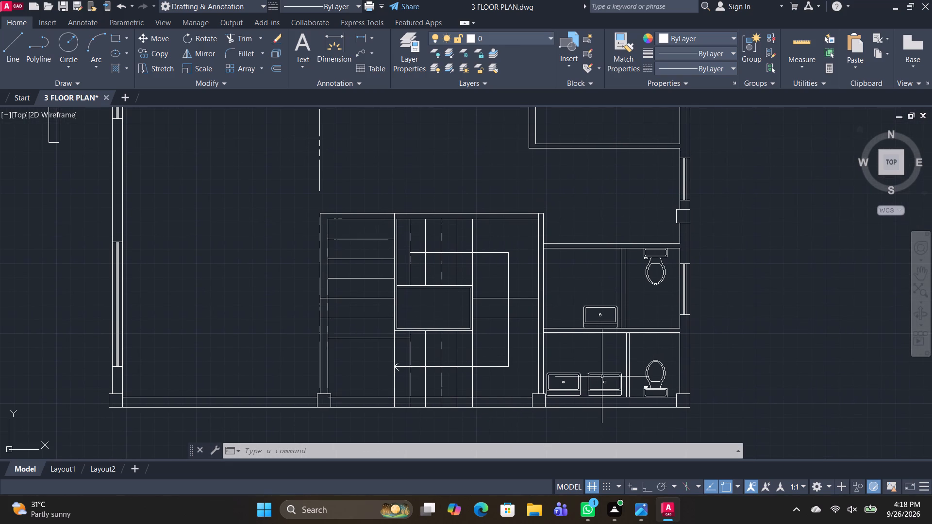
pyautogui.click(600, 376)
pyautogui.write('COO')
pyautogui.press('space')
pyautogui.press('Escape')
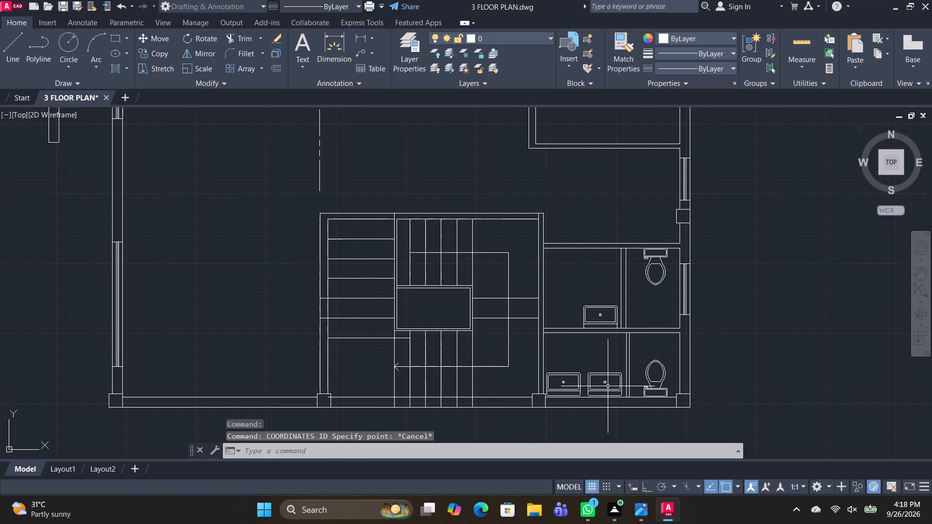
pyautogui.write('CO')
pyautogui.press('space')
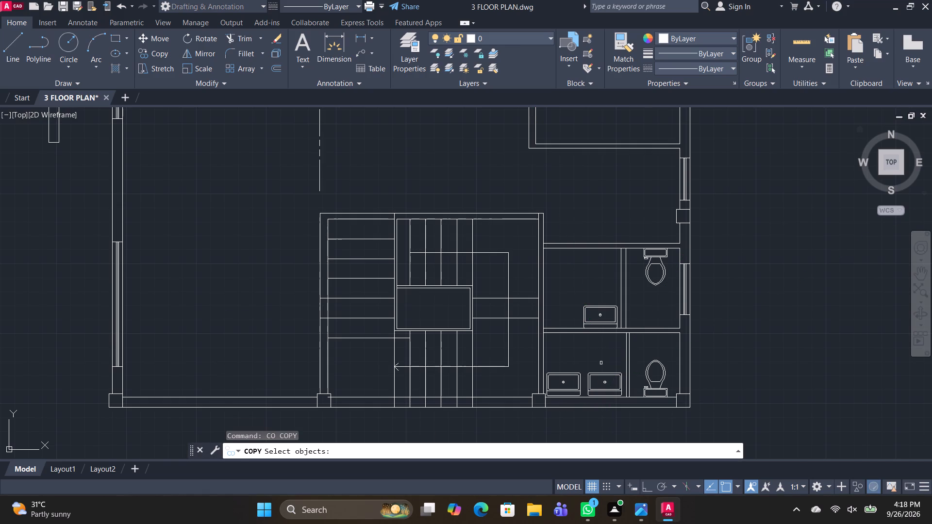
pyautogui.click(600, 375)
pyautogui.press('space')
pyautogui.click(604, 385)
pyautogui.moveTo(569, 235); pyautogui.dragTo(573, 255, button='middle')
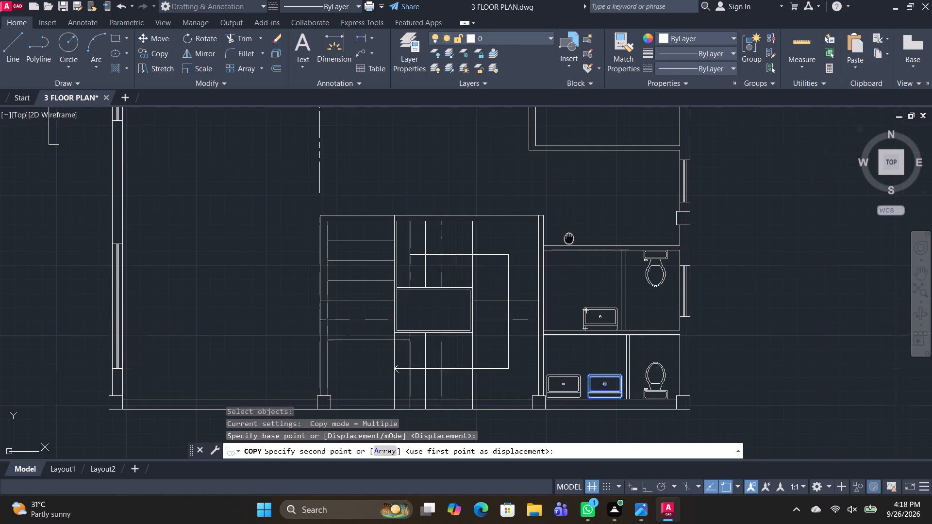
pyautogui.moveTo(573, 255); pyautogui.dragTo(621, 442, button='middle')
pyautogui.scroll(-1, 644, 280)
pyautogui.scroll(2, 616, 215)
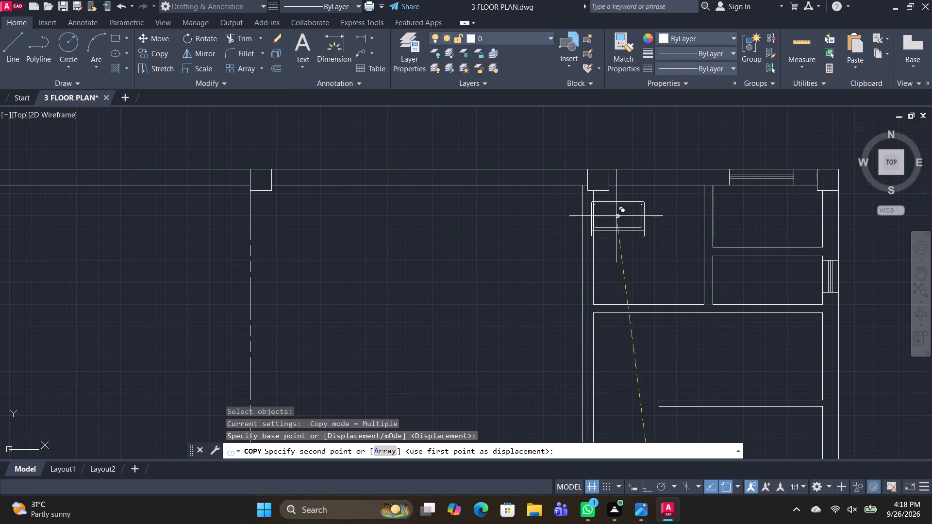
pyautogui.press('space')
# Copy the southernmost sink of the array into the western room of the third plan's northeast block, near its northwest corner.
pyautogui.scroll(-3, 639, 236)
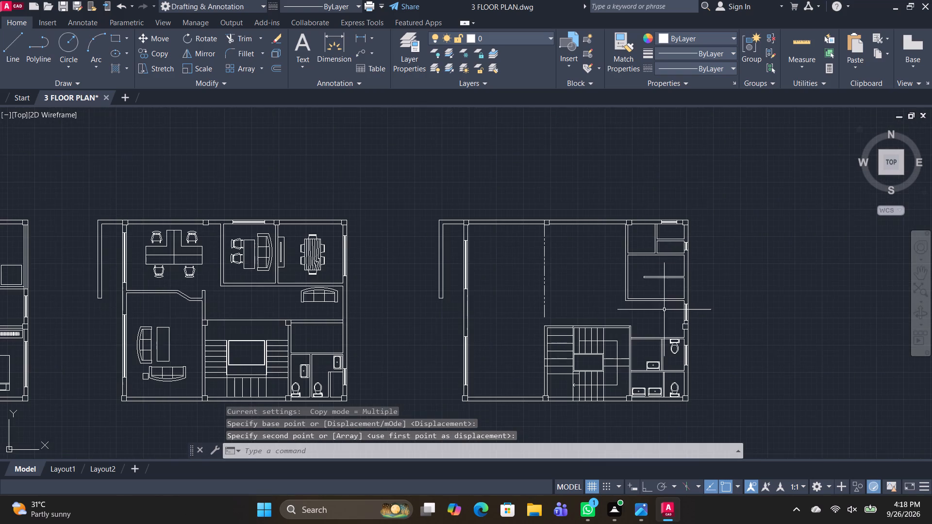
pyautogui.moveTo(665, 313); pyautogui.dragTo(625, 247, button='middle')
pyautogui.scroll(2, 619, 333)
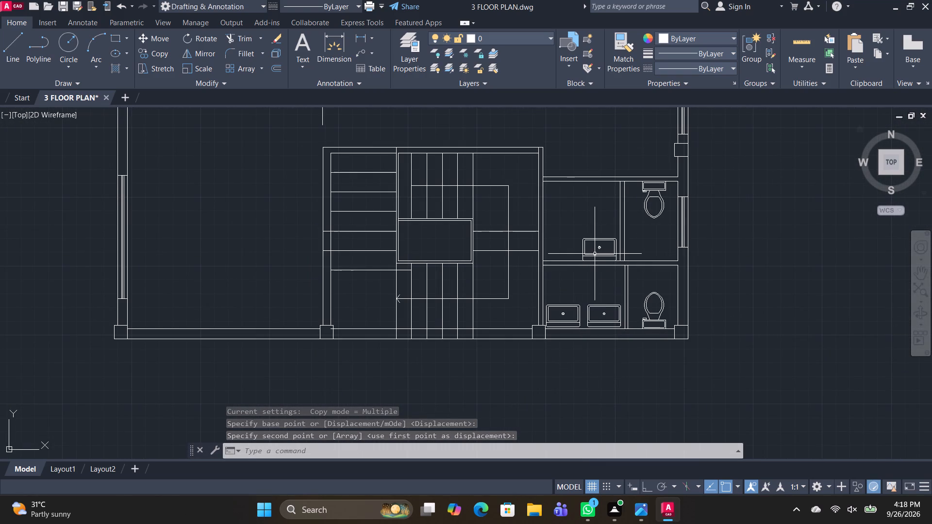
pyautogui.scroll(-2, 595, 254)
pyautogui.moveTo(389, 278); pyautogui.dragTo(645, 393, button='middle')
pyautogui.scroll(-3, 33, 246)
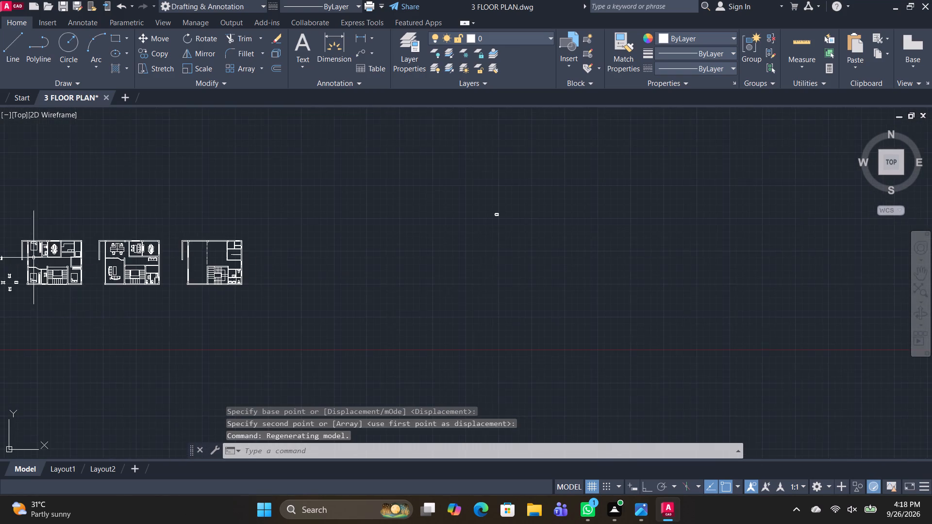
pyautogui.moveTo(103, 280); pyautogui.dragTo(383, 259, button='middle')
pyautogui.scroll(3, 287, 262)
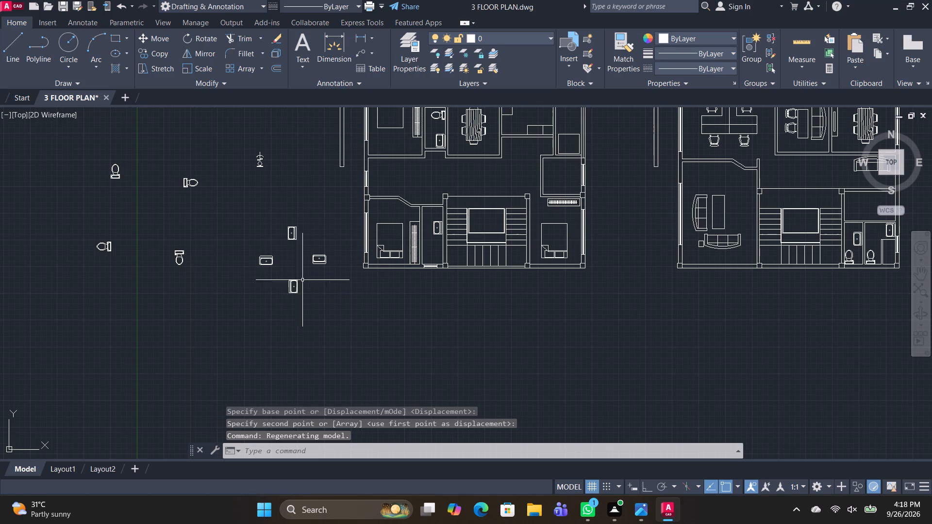
pyautogui.moveTo(310, 288); pyautogui.dragTo(303, 287)
pyautogui.click(266, 271)
pyautogui.write('CO')
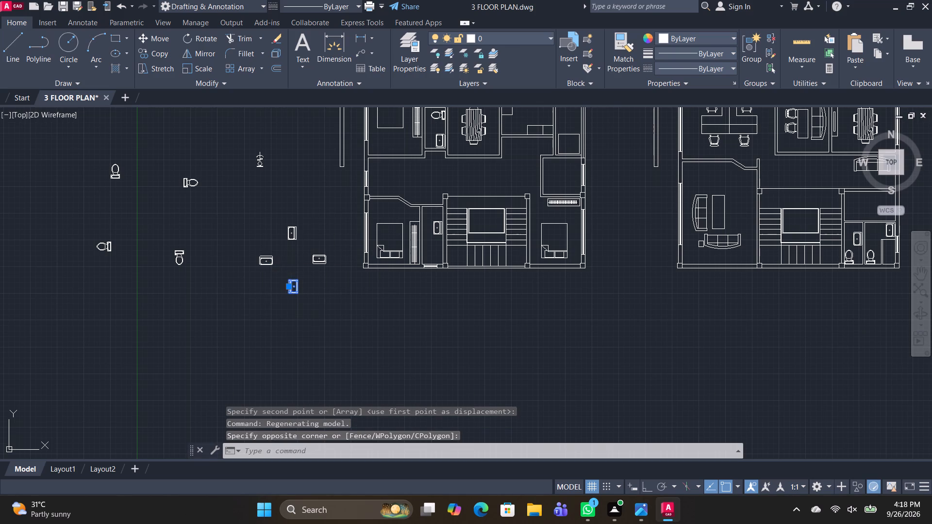
pyautogui.press('space')
pyautogui.click(294, 288)
pyautogui.moveTo(538, 266); pyautogui.dragTo(107, 412, button='middle')
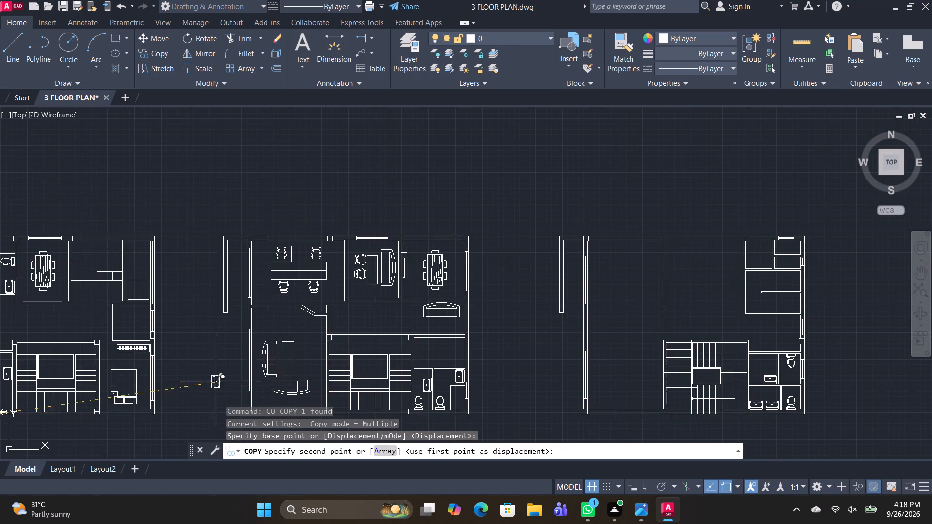
pyautogui.scroll(2, 754, 283)
pyautogui.scroll(3, 745, 207)
pyautogui.click(735, 174)
pyautogui.scroll(-3, 774, 298)
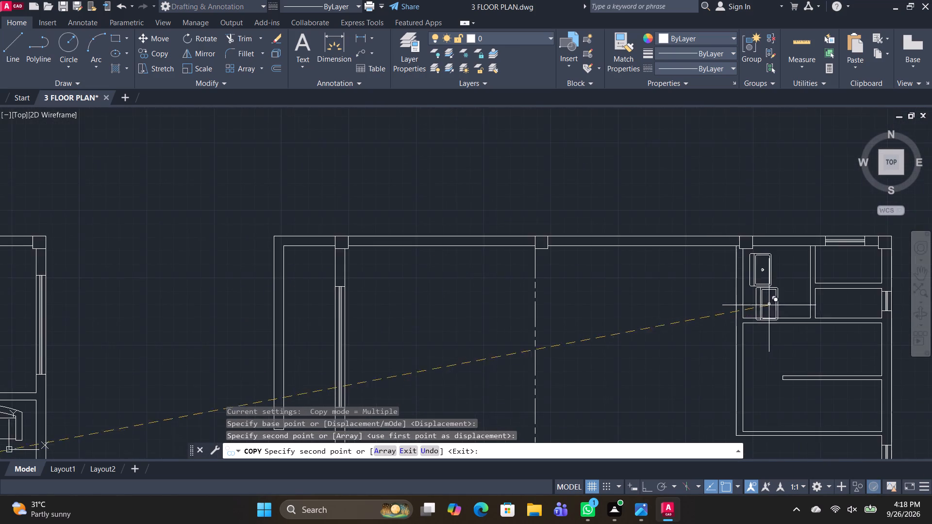
pyautogui.moveTo(805, 351); pyautogui.dragTo(666, 276, button='middle')
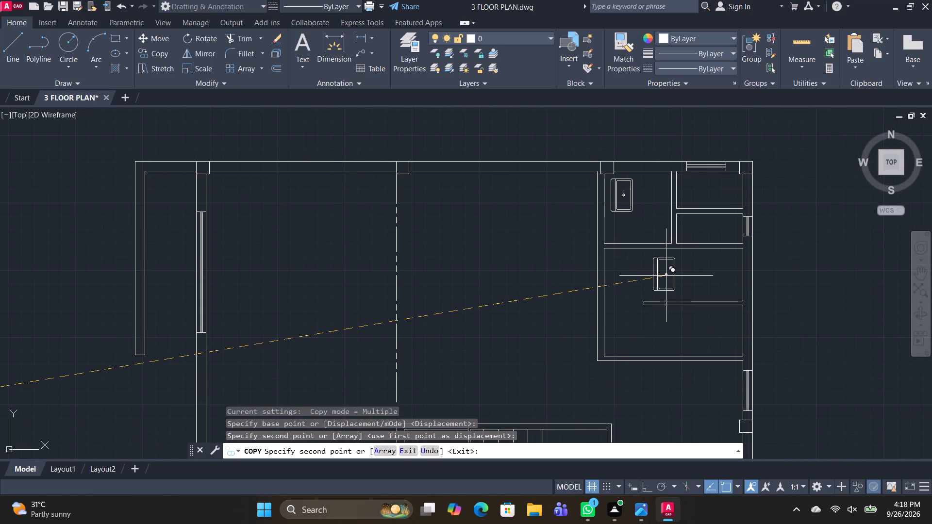
pyautogui.moveTo(688, 263); pyautogui.dragTo(655, 340, button='middle')
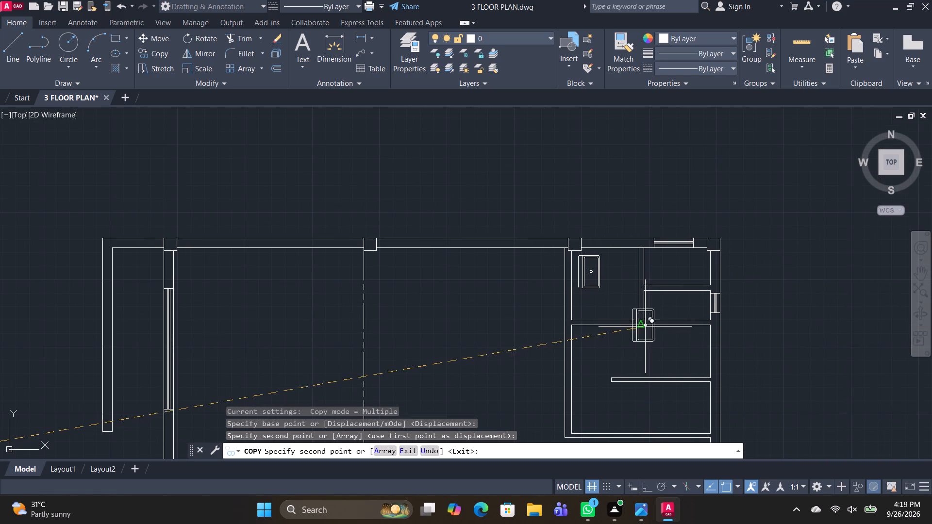
pyautogui.press('Escape')
pyautogui.scroll(2, 592, 279)
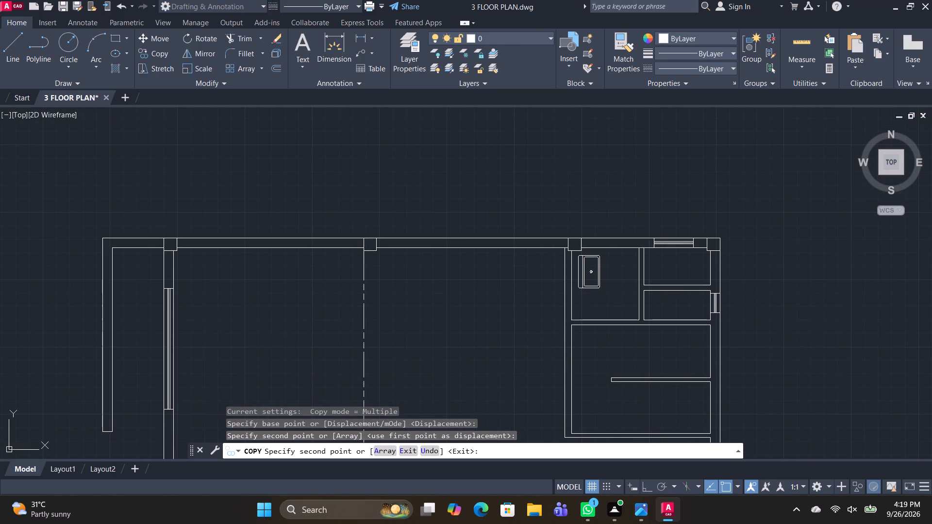
pyautogui.press('Escape')
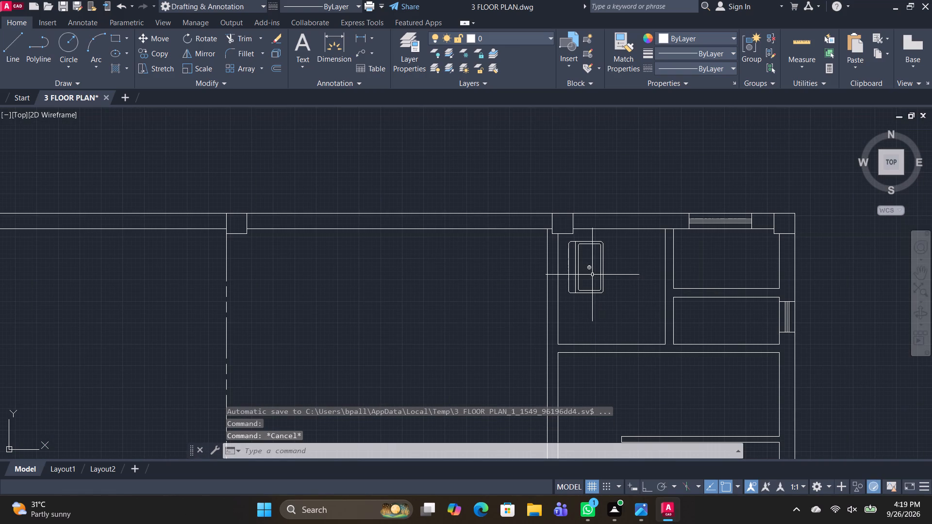
# Scale the sink in the third plan's northeast block western room down to about a third of its size.
pyautogui.click(600, 274)
pyautogui.write('SC')
pyautogui.press('space')
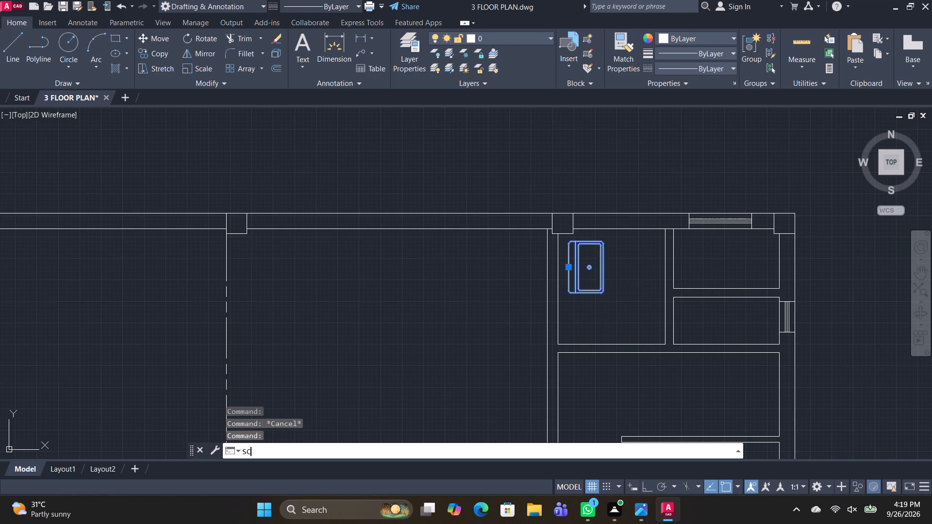
pyautogui.scroll(1, 588, 291)
pyautogui.click(606, 214)
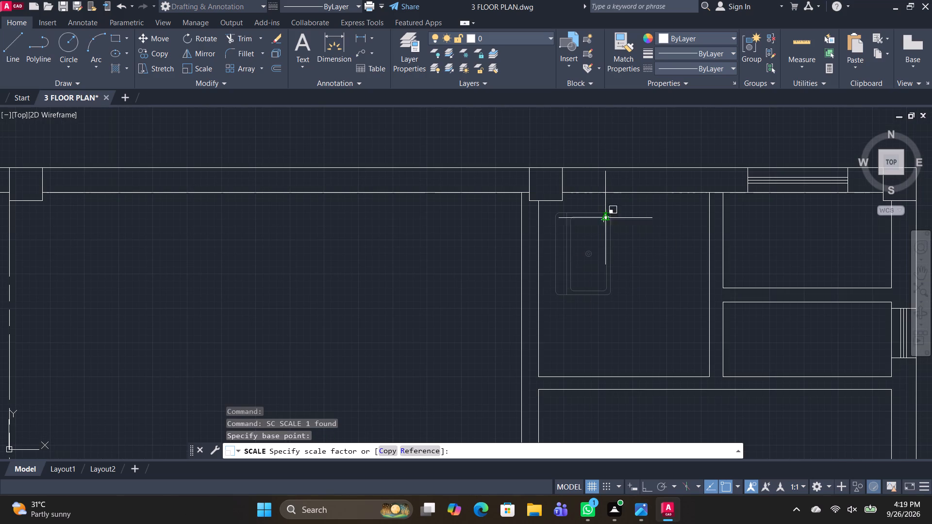
pyautogui.click(599, 229)
pyautogui.press('space')
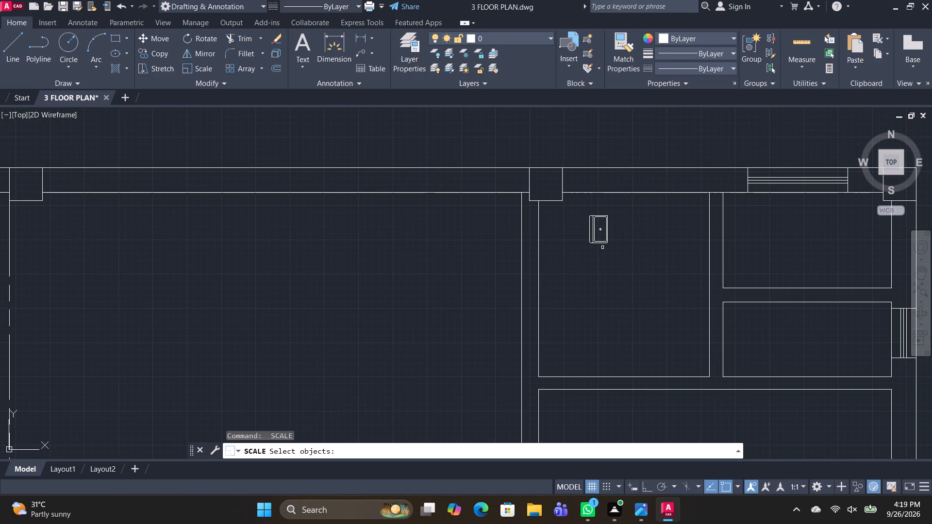
pyautogui.moveTo(621, 258); pyautogui.dragTo(605, 244)
pyautogui.click(583, 224)
pyautogui.press('Escape')
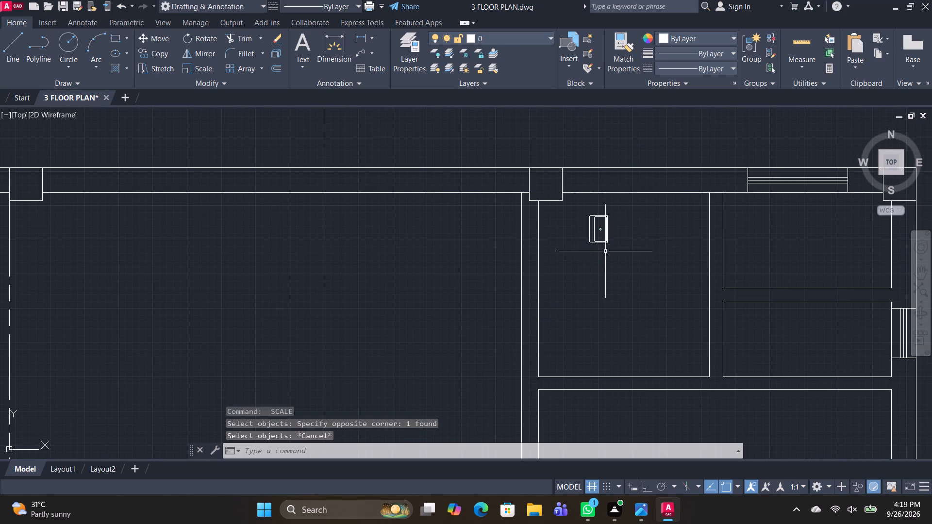
# Copy the reduced sink into the adjacent northeast corner room, near that room's northwest corner.
pyautogui.write('CO')
pyautogui.press('space')
pyautogui.click(606, 237)
pyautogui.press('space')
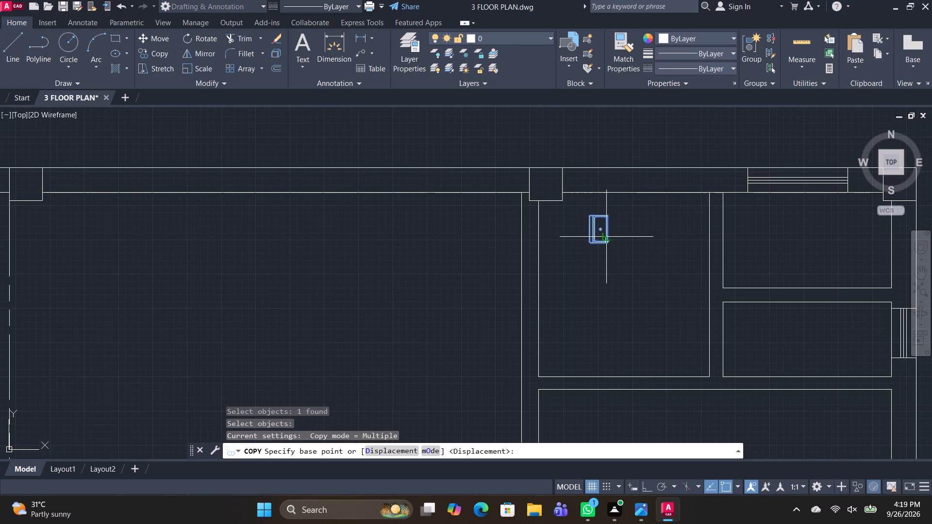
pyautogui.moveTo(599, 228); pyautogui.dragTo(614, 229)
pyautogui.click(746, 213)
pyautogui.press('space')
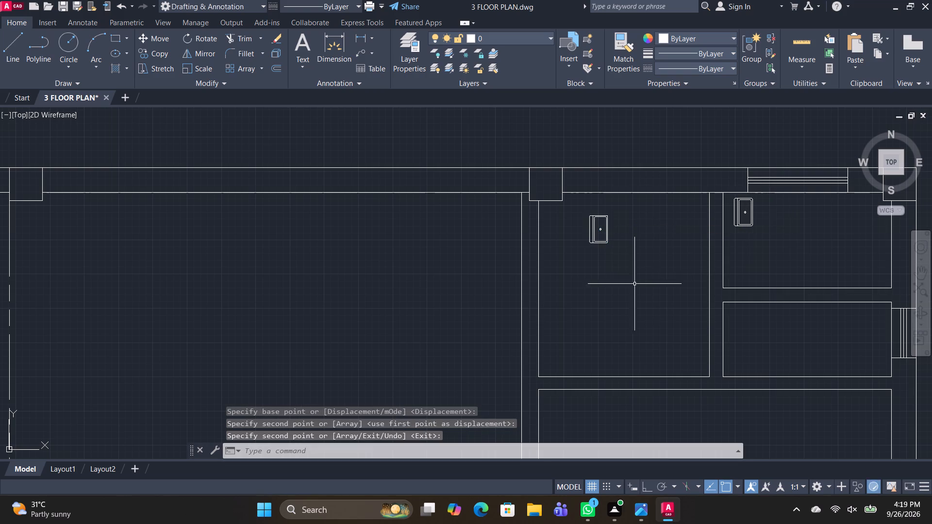
# Delete the original reduced sink from the western room of the third plan's northeast block.
pyautogui.moveTo(628, 283); pyautogui.dragTo(622, 262)
pyautogui.click(578, 219)
pyautogui.press('Delete')
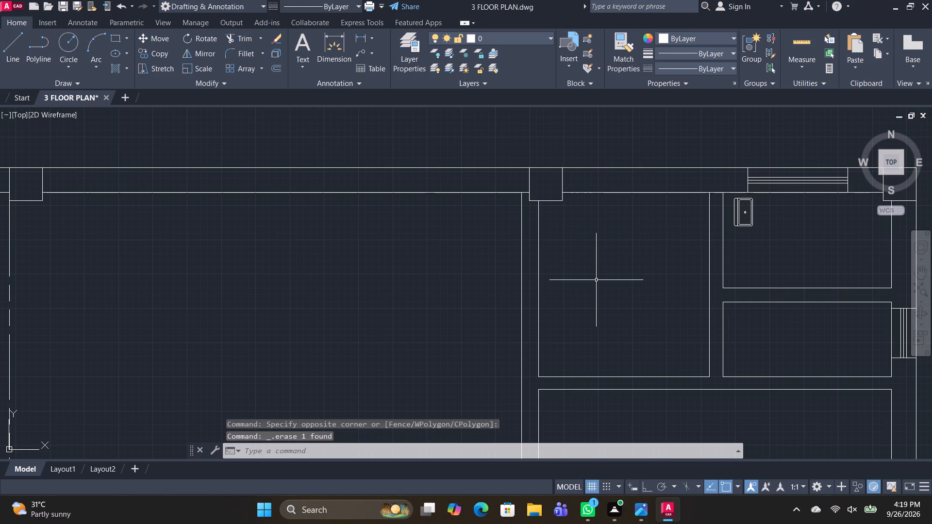
# Draw a narrow rectangular desk along the western room's west wall, running south from the north wall.
pyautogui.write('REC')
pyautogui.press('space')
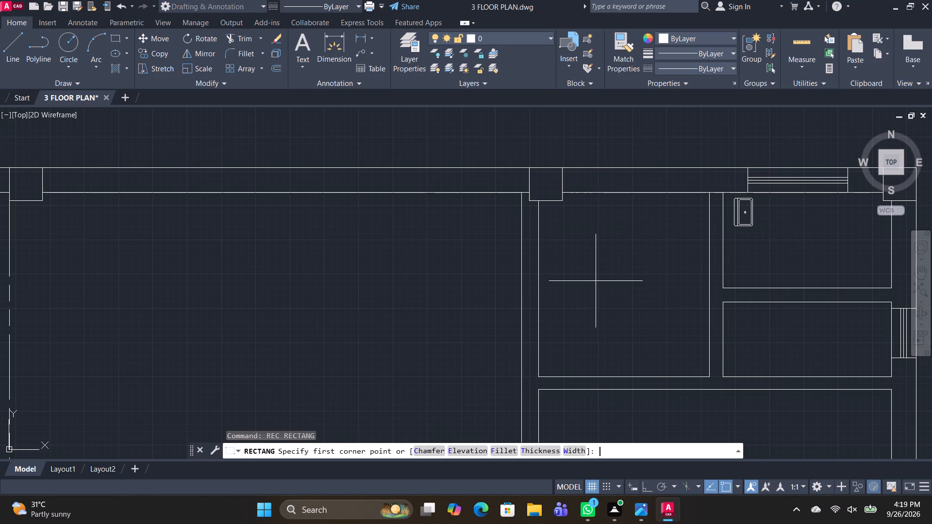
pyautogui.moveTo(579, 193); pyautogui.dragTo(579, 200)
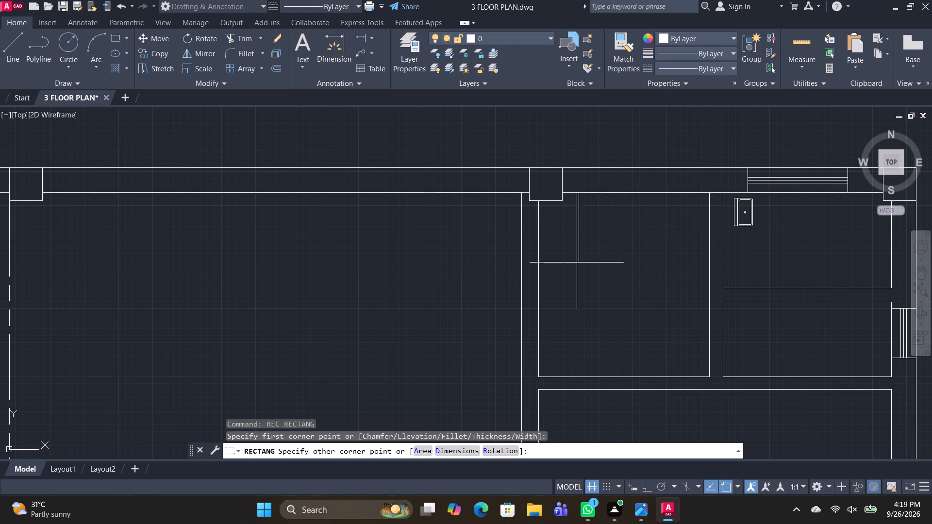
pyautogui.click(539, 329)
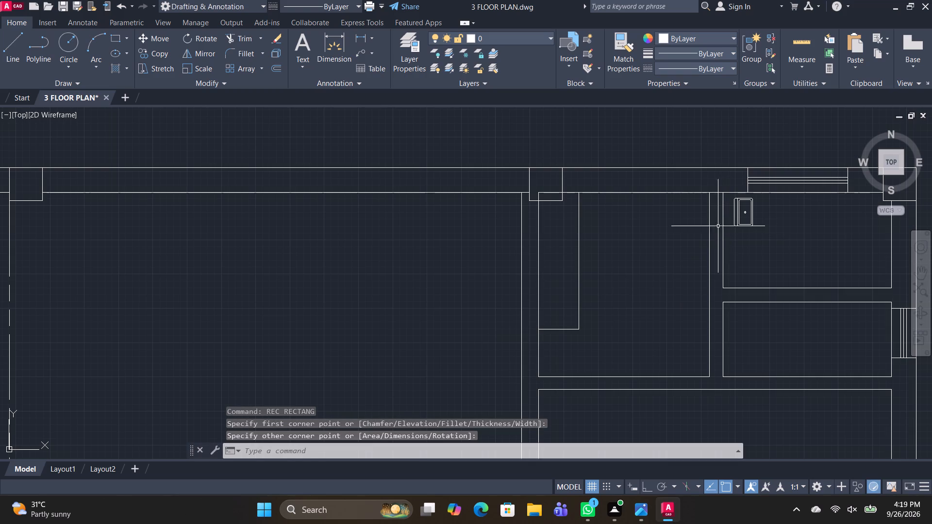
# Draw a slightly shorter, narrower rectangle along the same room's east wall, starting at its northeast corner.
pyautogui.press('space')
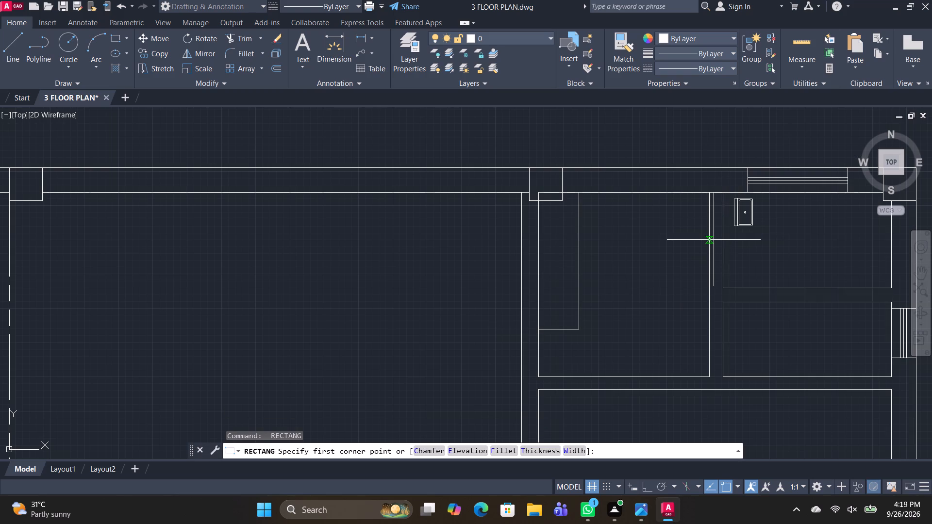
pyautogui.moveTo(710, 194); pyautogui.dragTo(705, 208)
pyautogui.click(677, 301)
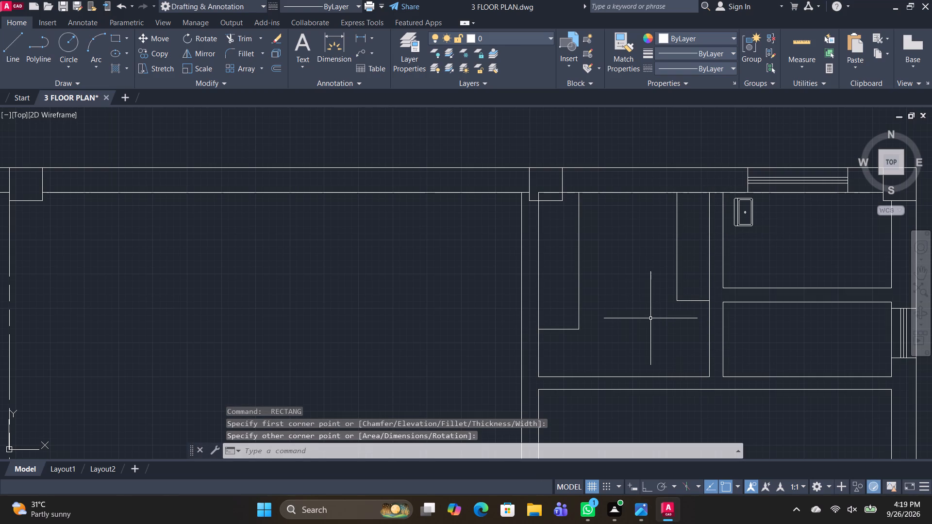
# Copy the southeast chair of the second plan's office workstation into the third plan's western room, between the two rectangles.
pyautogui.scroll(-2, 487, 312)
pyautogui.moveTo(439, 324); pyautogui.dragTo(549, 162, button='middle')
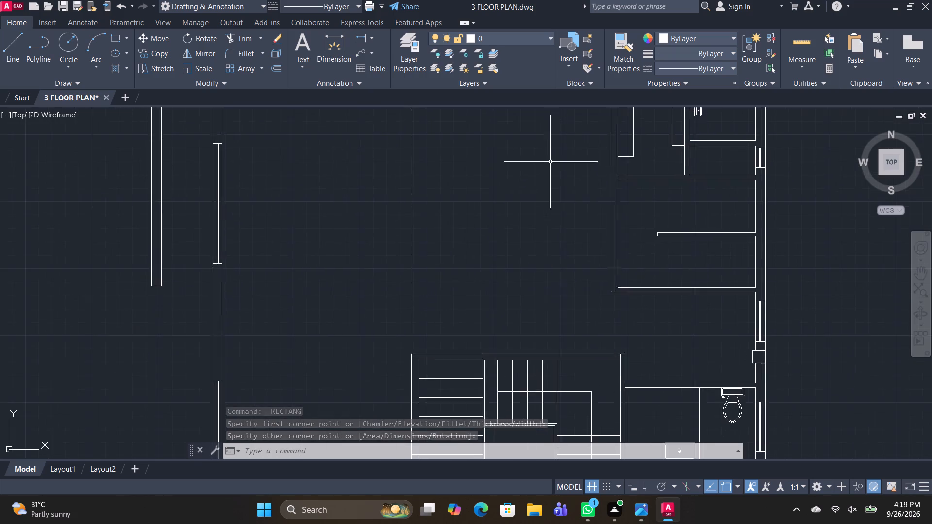
pyautogui.scroll(-3, 550, 287)
pyautogui.scroll(2, 304, 344)
pyautogui.moveTo(411, 255); pyautogui.dragTo(440, 349, button='middle')
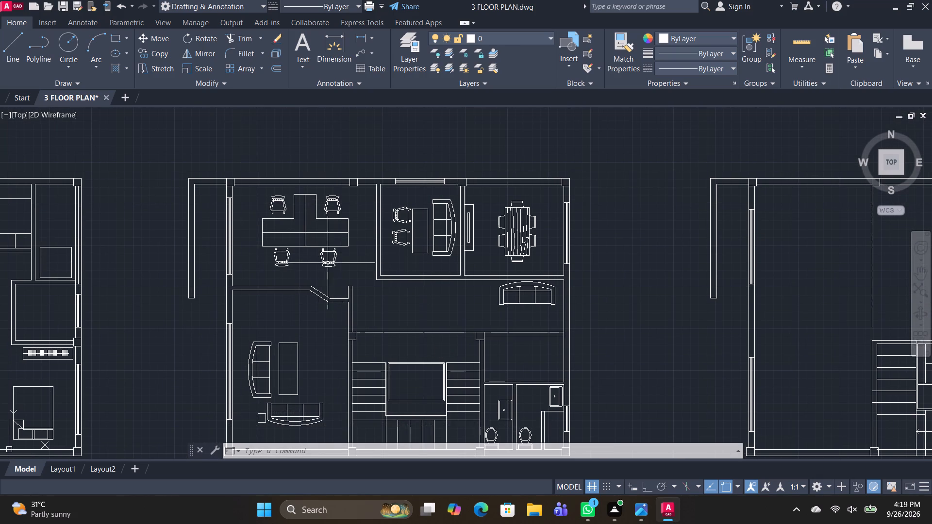
pyautogui.scroll(-3, 328, 263)
pyautogui.scroll(2, 250, 293)
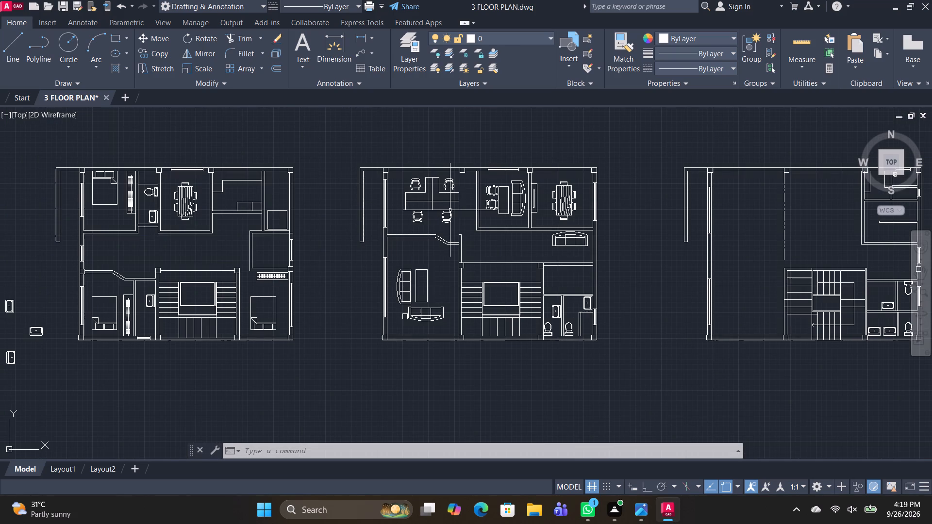
pyautogui.click(450, 219)
pyautogui.write('CO')
pyautogui.press('space')
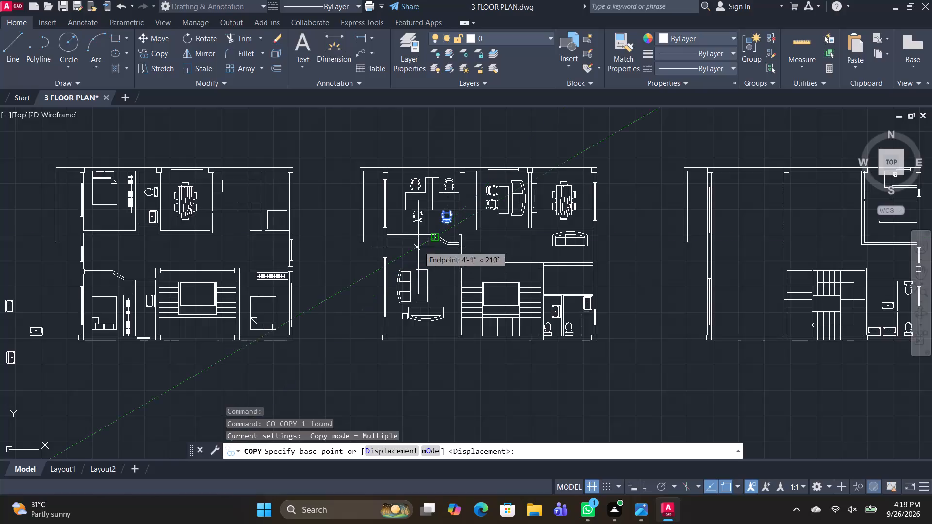
pyautogui.scroll(3, 446, 215)
pyautogui.click(446, 220)
pyautogui.scroll(-3, 675, 218)
pyautogui.moveTo(748, 236); pyautogui.dragTo(302, 282, button='middle')
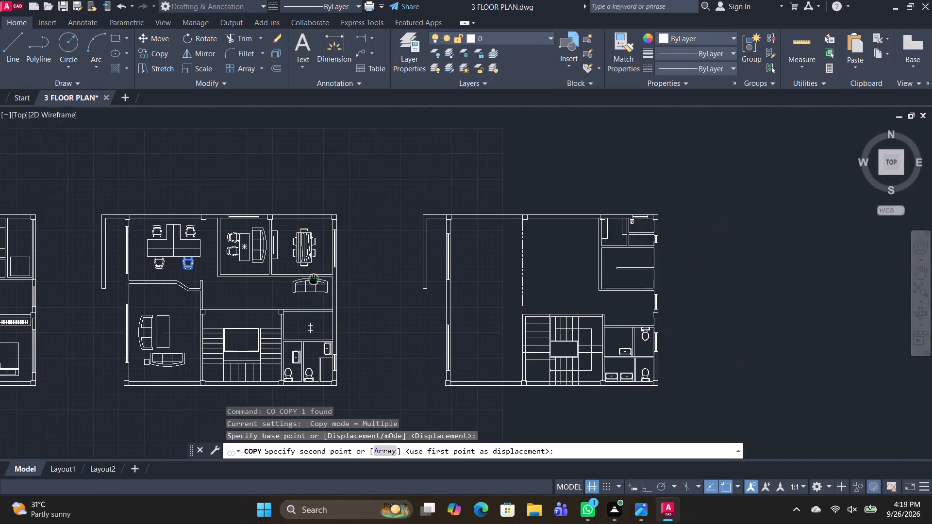
pyautogui.moveTo(302, 282); pyautogui.dragTo(307, 280, button='middle')
pyautogui.scroll(6, 616, 250)
pyautogui.moveTo(573, 181); pyautogui.dragTo(573, 176, button='middle')
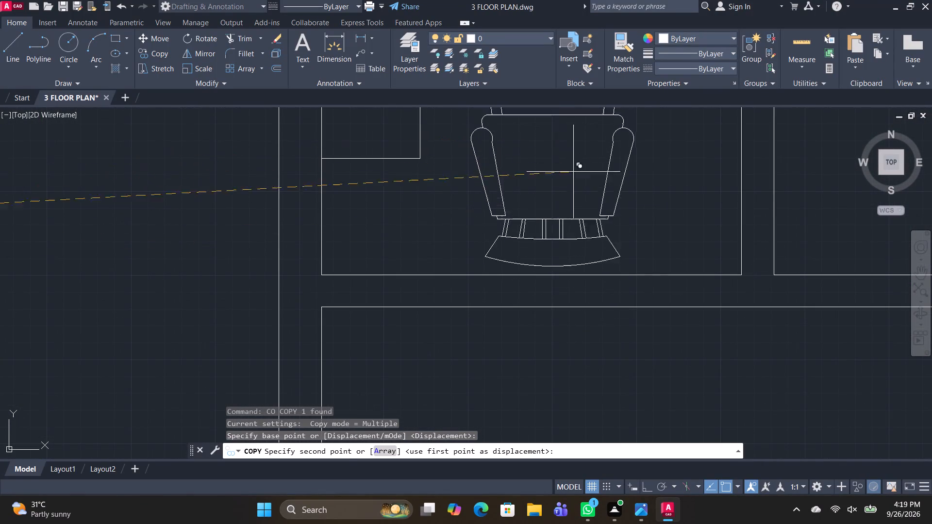
pyautogui.moveTo(573, 176); pyautogui.dragTo(569, 412, button='middle')
pyautogui.click(544, 230)
pyautogui.press('Escape')
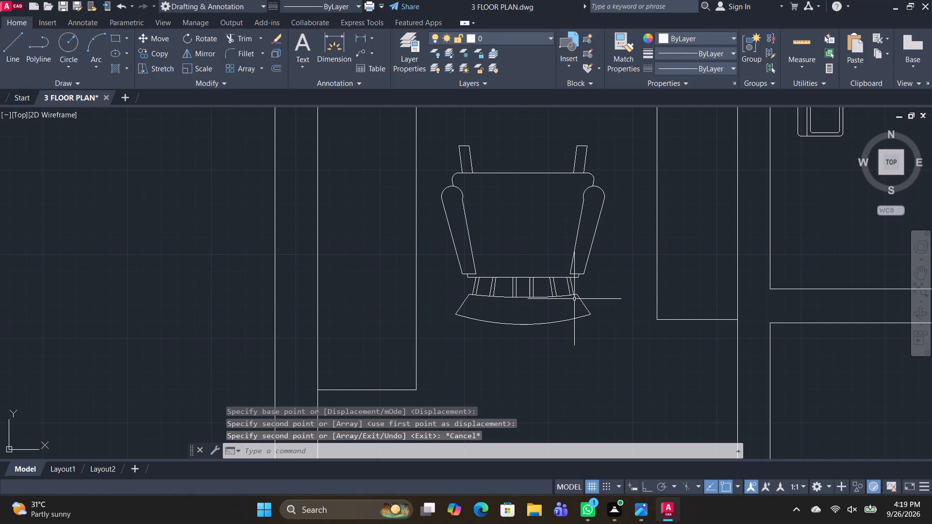
# Rotate the copied chair 90° counterclockwise with Ortho on so it faces the desk on the west wall.
pyautogui.write('RO')
pyautogui.press('space')
pyautogui.click(556, 300)
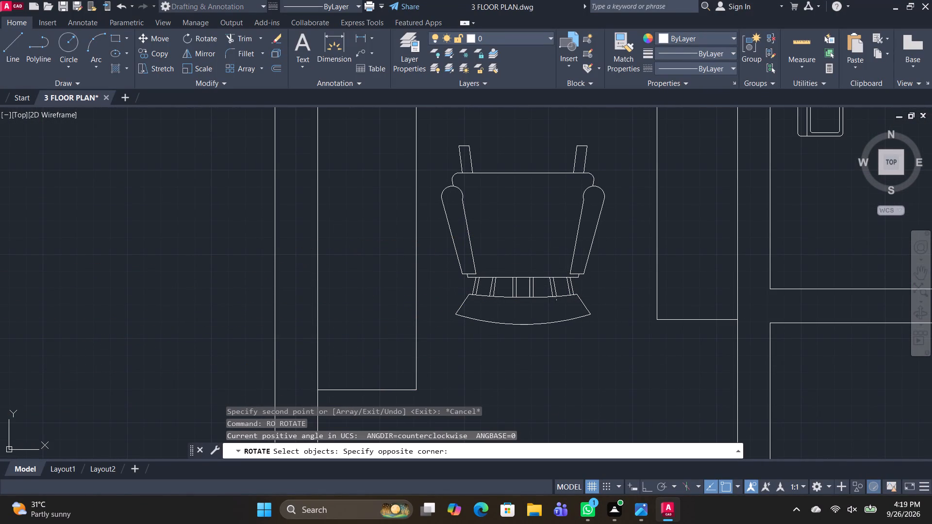
pyautogui.press('space')
pyautogui.click(540, 286)
pyautogui.press('space')
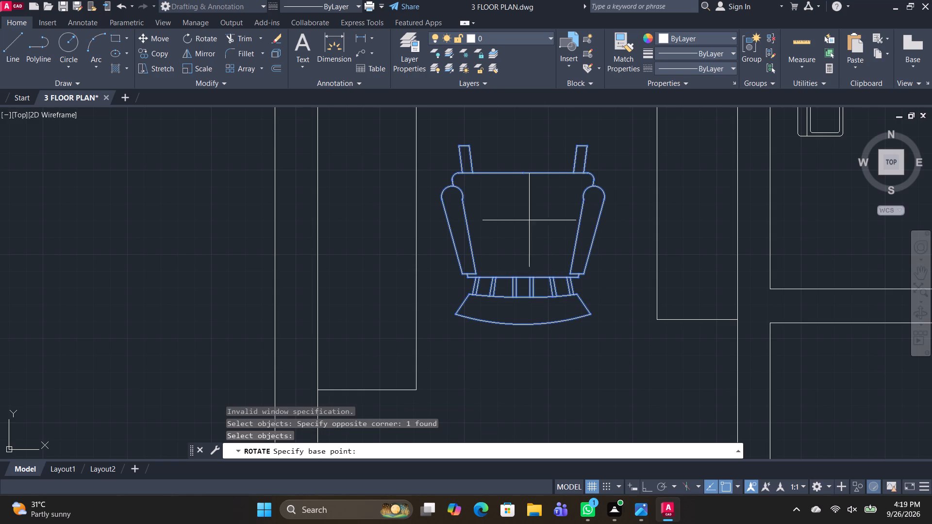
pyautogui.click(529, 214)
pyautogui.click(645, 484)
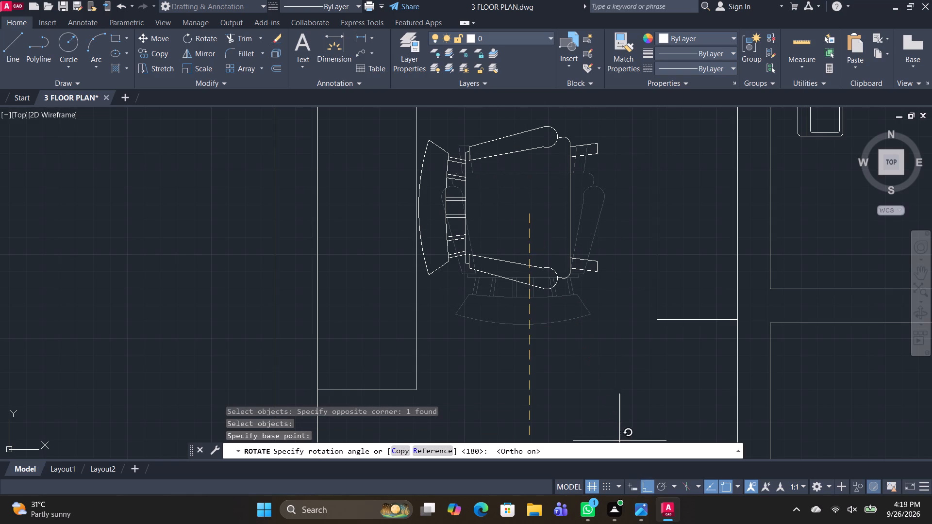
pyautogui.click(534, 132)
pyautogui.press('space')
pyautogui.press('Escape')
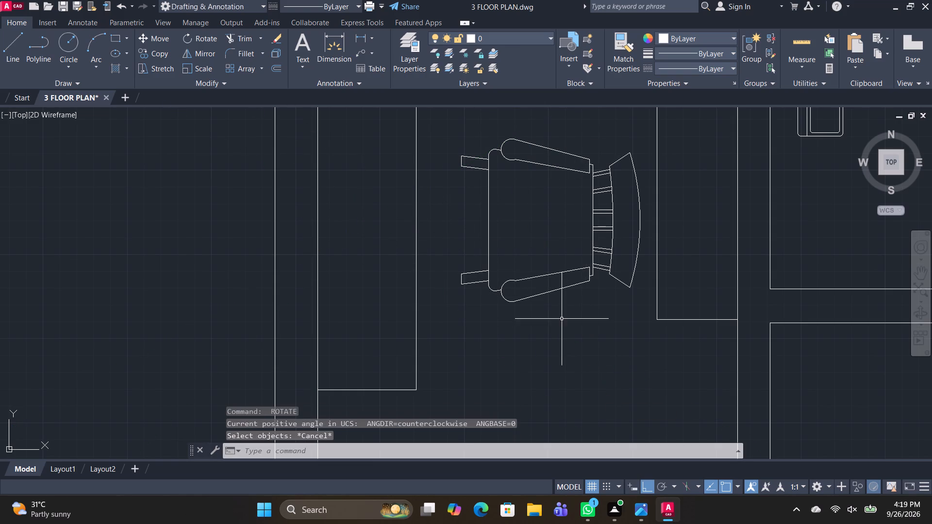
# Move the chair about 1'-0" west so that its front overlaps the desk.
pyautogui.moveTo(562, 319); pyautogui.dragTo(549, 298)
pyautogui.click(491, 231)
pyautogui.write('M')
pyautogui.press('space')
pyautogui.moveTo(542, 231); pyautogui.dragTo(523, 233)
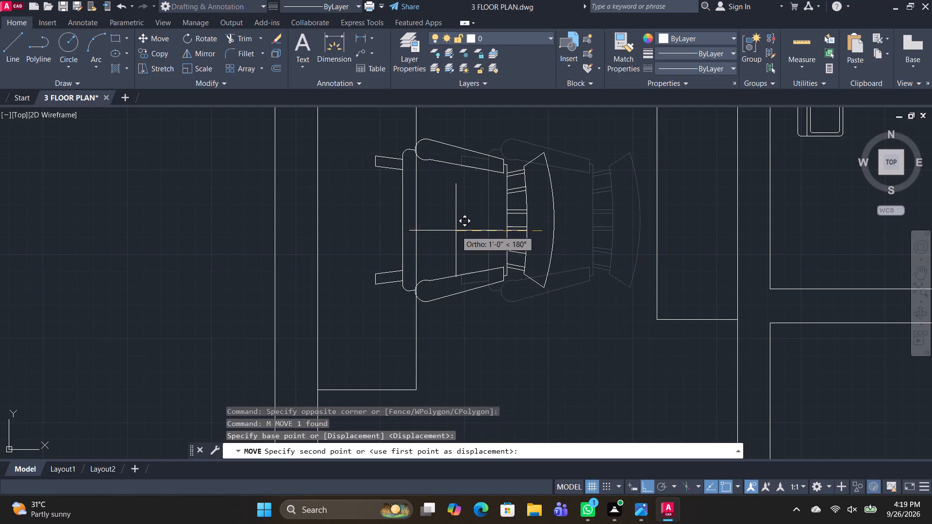
pyautogui.click(447, 219)
pyautogui.press('Escape')
# Trim the desk's north and west edges where they cross the column at the room's northwest corner.
pyautogui.scroll(-3, 549, 342)
pyautogui.moveTo(563, 356); pyautogui.dragTo(546, 290, button='middle')
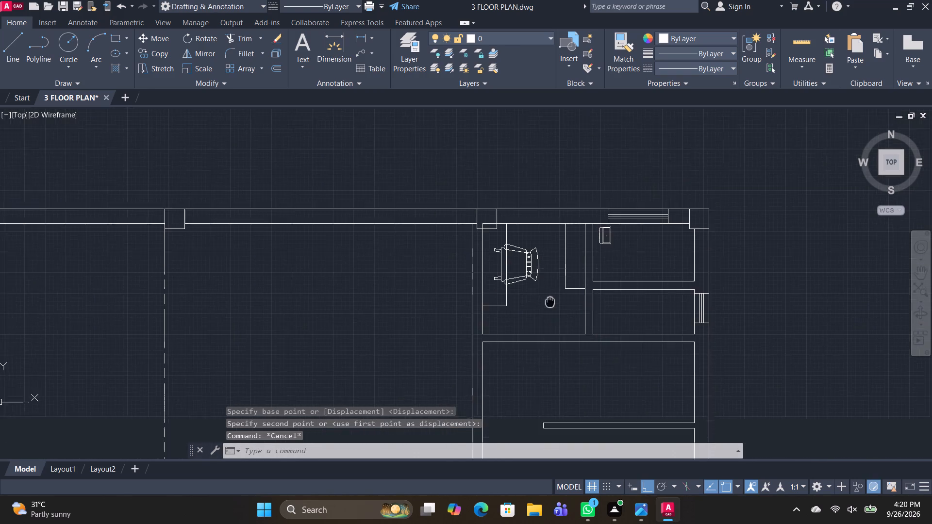
pyautogui.moveTo(546, 290); pyautogui.dragTo(545, 286, button='middle')
pyautogui.press('Escape')
pyautogui.scroll(2, 474, 215)
pyautogui.write('TR')
pyautogui.press('space')
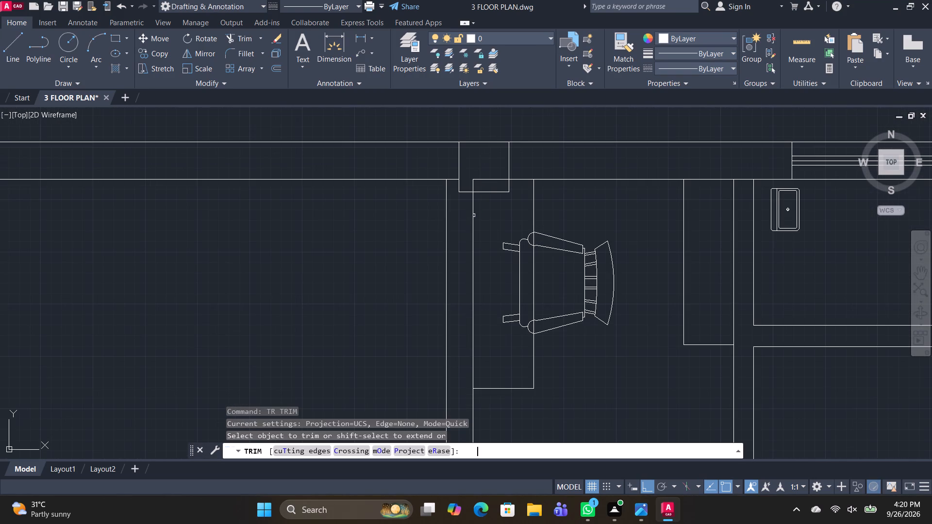
pyautogui.click(486, 180)
pyautogui.click(471, 185)
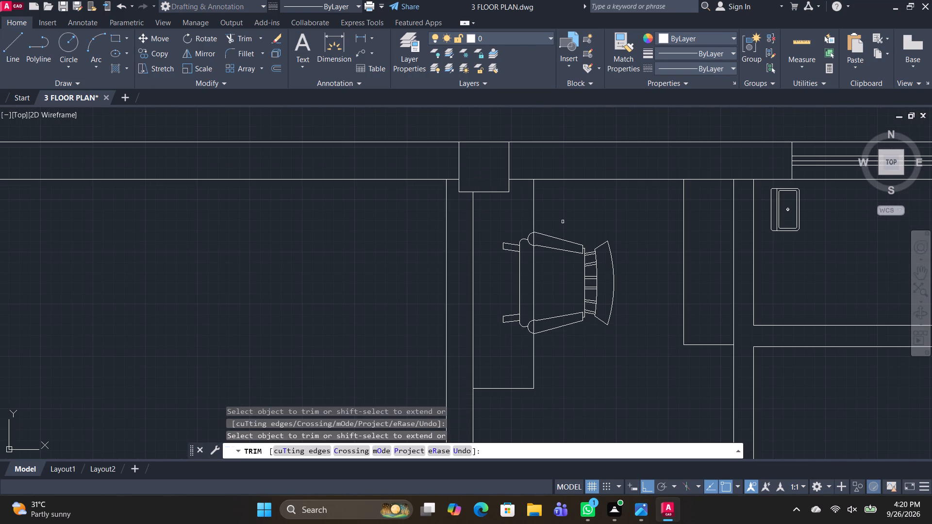
pyautogui.scroll(-2, 606, 246)
pyautogui.press('Escape')
pyautogui.moveTo(650, 301); pyautogui.dragTo(568, 187, button='middle')
pyautogui.press('space')
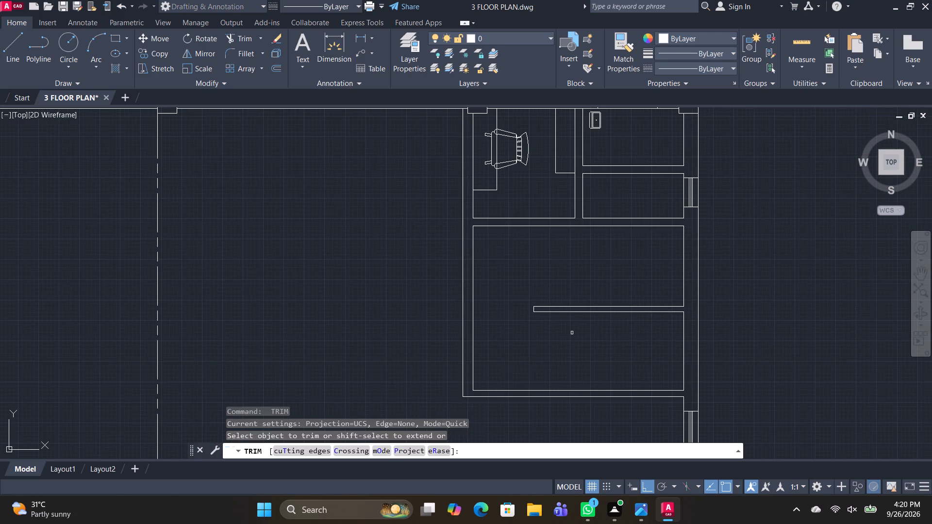
pyautogui.scroll(-1, 572, 333)
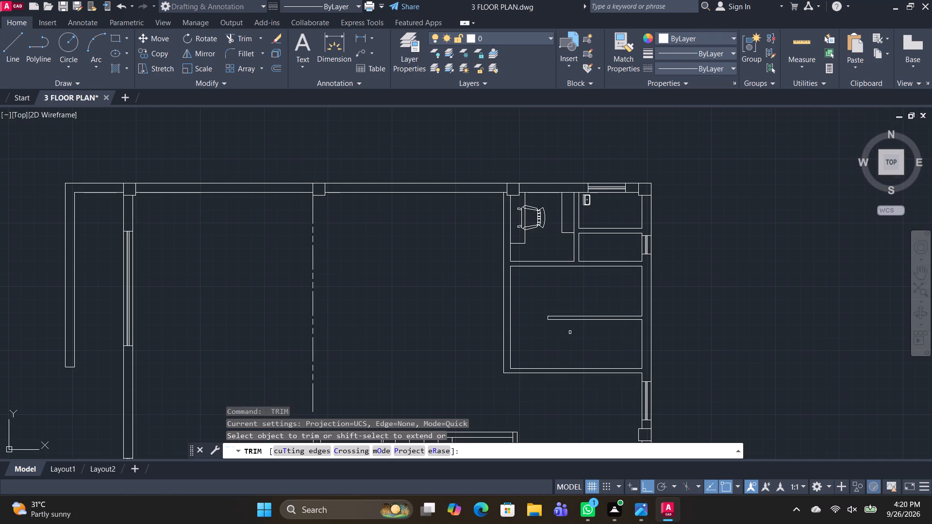
pyautogui.press('Escape')
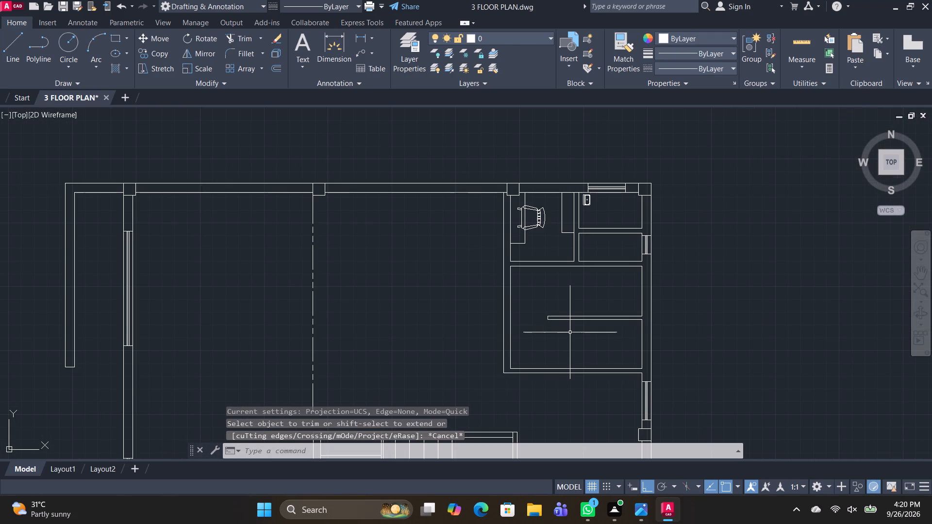
# Copy the first plan's northern bathroom toilet into the two small northeast rooms of the third plan, against their east walls.
pyautogui.scroll(-2, 491, 315)
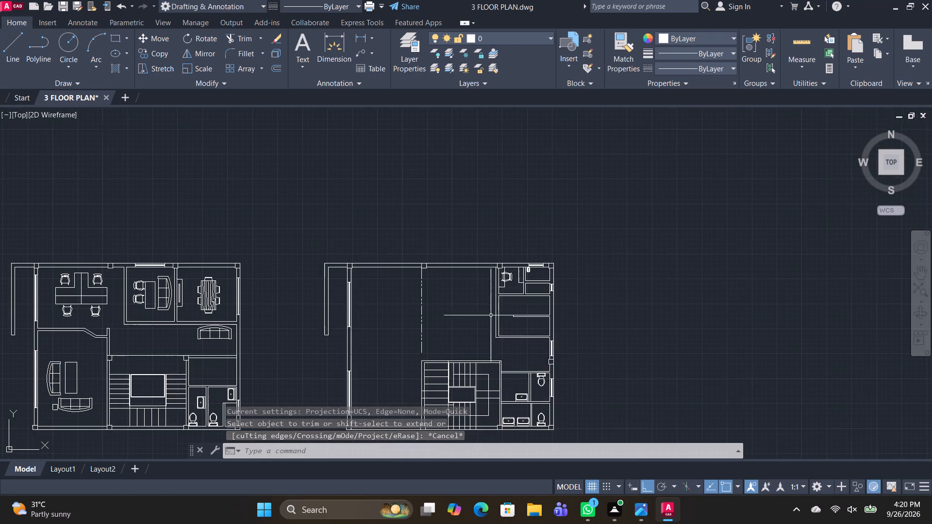
pyautogui.moveTo(558, 360); pyautogui.dragTo(567, 254, button='middle')
pyautogui.moveTo(281, 287); pyautogui.dragTo(602, 318, button='middle')
pyautogui.moveTo(175, 313); pyautogui.dragTo(223, 319, button='middle')
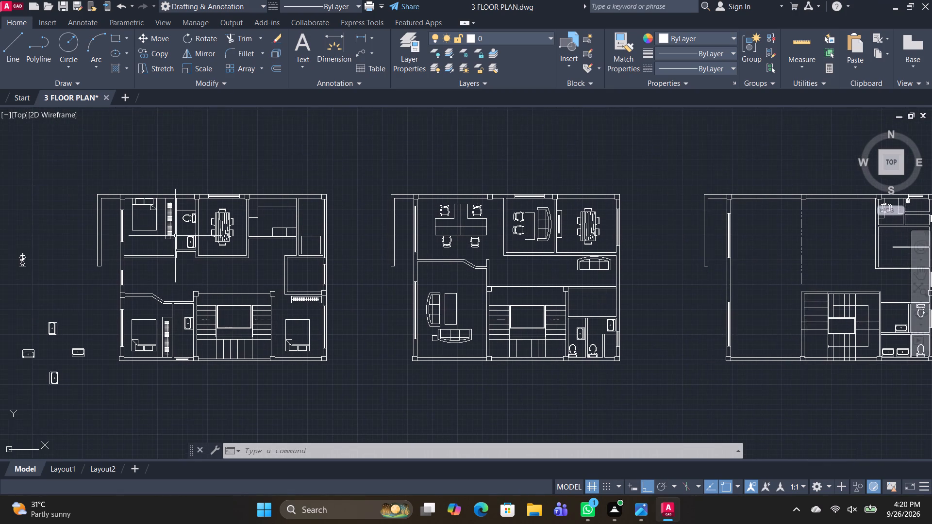
pyautogui.scroll(3, 175, 236)
pyautogui.moveTo(231, 186); pyautogui.dragTo(228, 182)
pyautogui.click(212, 173)
pyautogui.write('CO')
pyautogui.press('space')
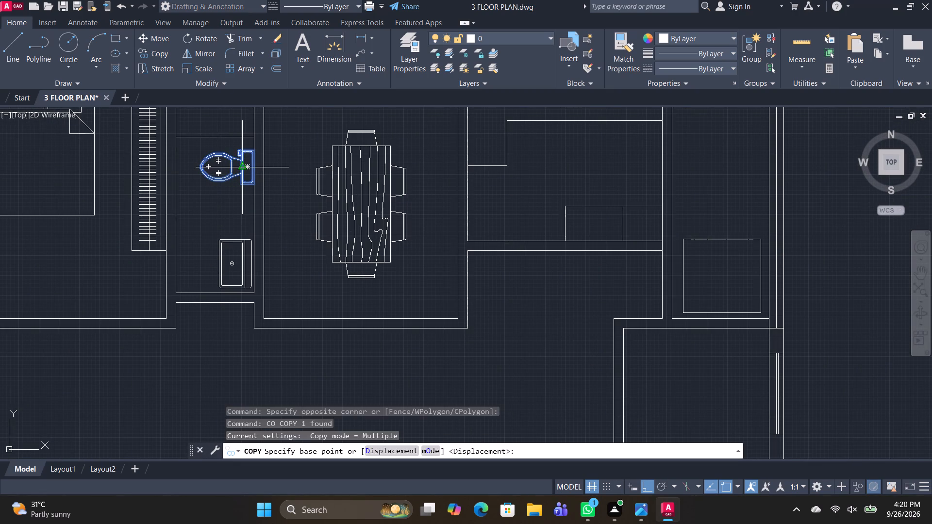
pyautogui.click(250, 167)
pyautogui.click(648, 487)
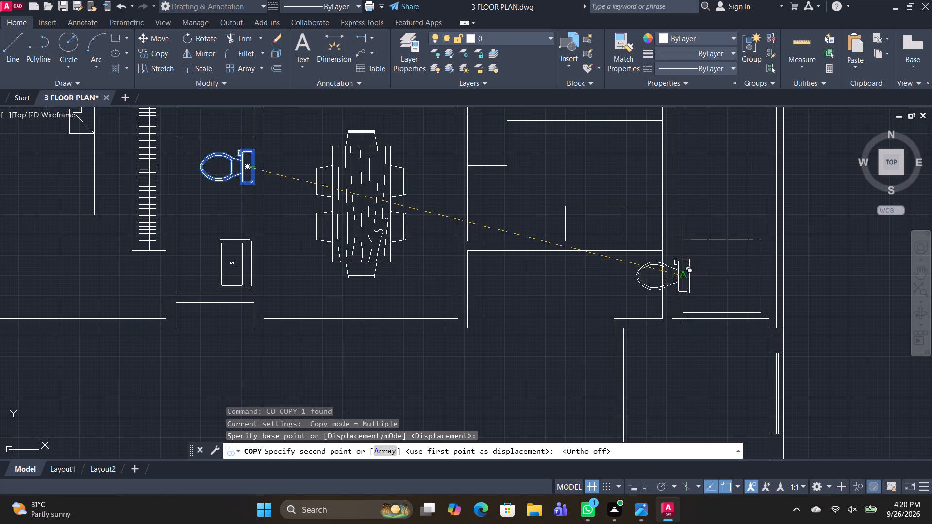
pyautogui.scroll(-5, 685, 275)
pyautogui.moveTo(756, 301); pyautogui.dragTo(390, 313, button='middle')
pyautogui.scroll(3, 607, 306)
pyautogui.scroll(3, 585, 202)
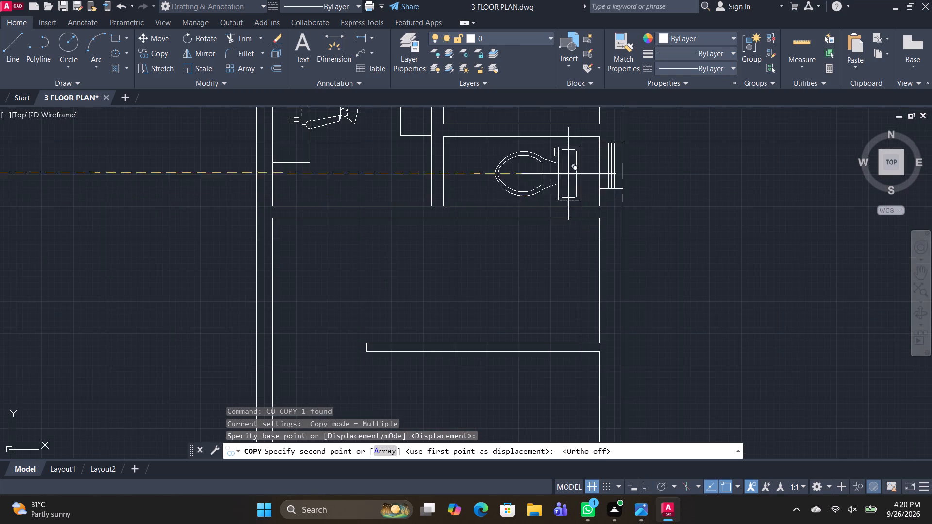
pyautogui.moveTo(581, 172); pyautogui.dragTo(566, 395, button='middle')
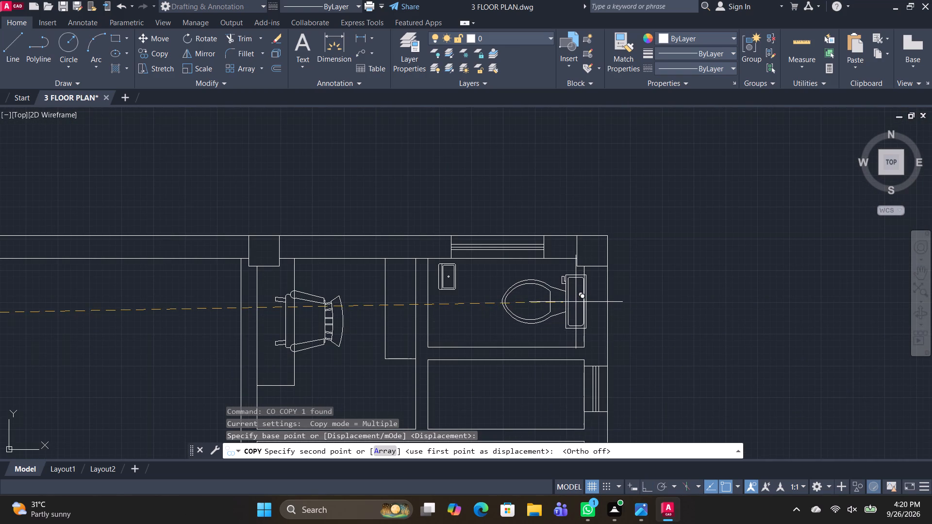
pyautogui.click(576, 302)
pyautogui.moveTo(550, 405); pyautogui.dragTo(570, 319, button='middle')
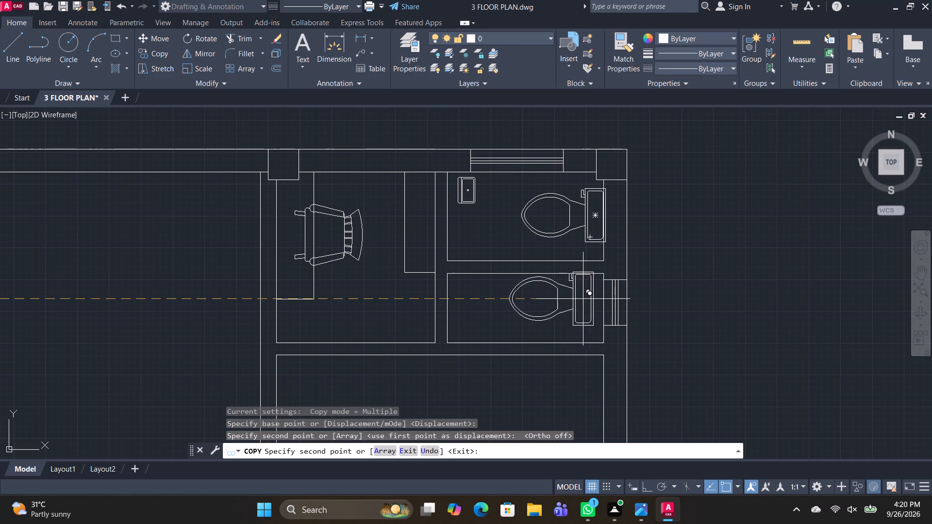
pyautogui.click(590, 304)
pyautogui.press('Escape')
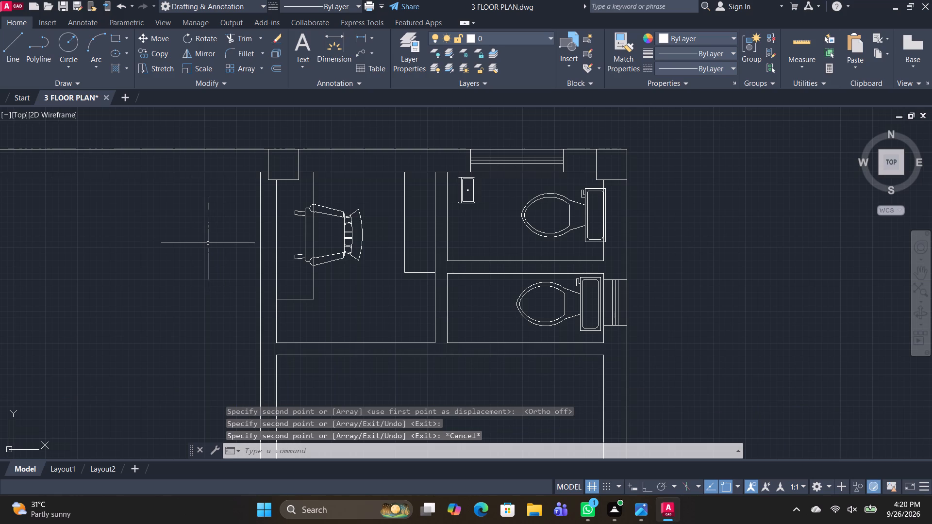
# Delete the four spare toilets and four spare sinks lying west of the first plan.
pyautogui.moveTo(177, 278); pyautogui.dragTo(646, 207, button='middle')
pyautogui.scroll(-2, 448, 231)
pyautogui.moveTo(400, 291); pyautogui.dragTo(432, 282, button='middle')
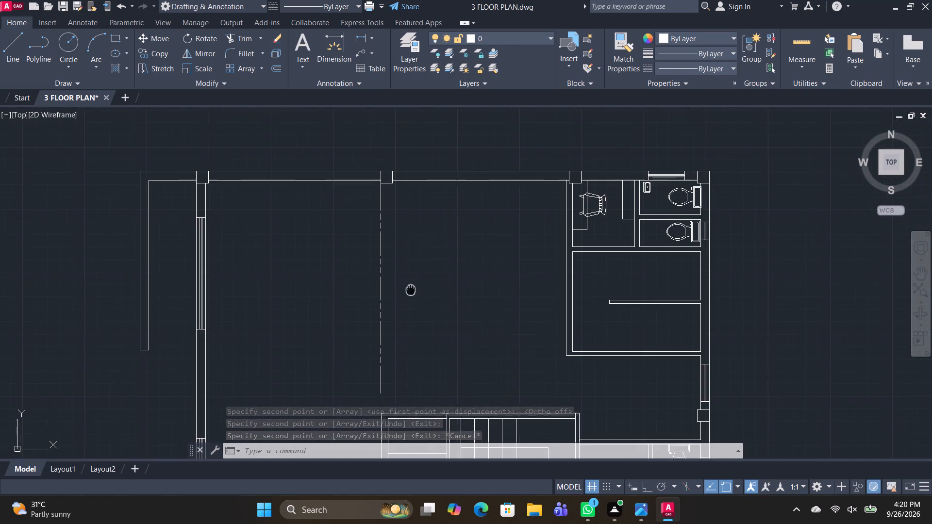
pyautogui.moveTo(432, 282); pyautogui.dragTo(471, 274, button='middle')
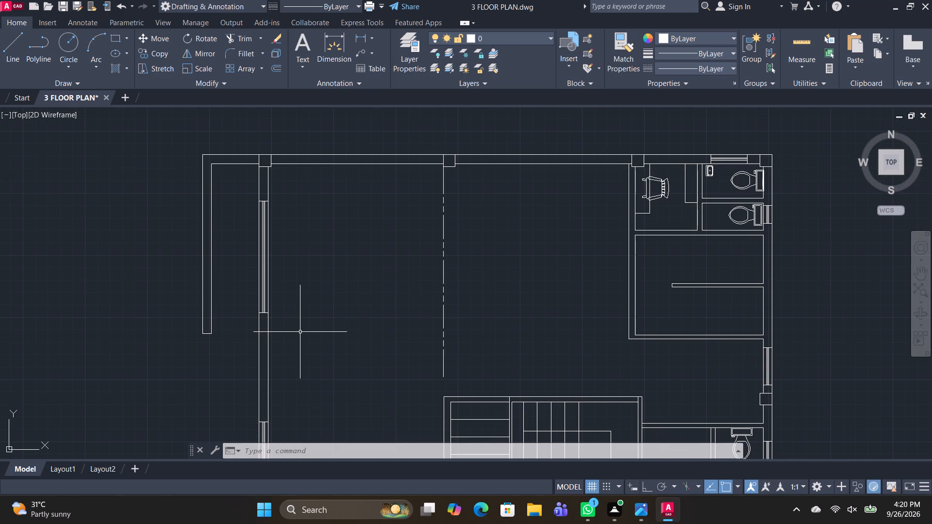
pyautogui.moveTo(308, 332); pyautogui.dragTo(529, 255, button='middle')
pyautogui.scroll(-3, 299, 283)
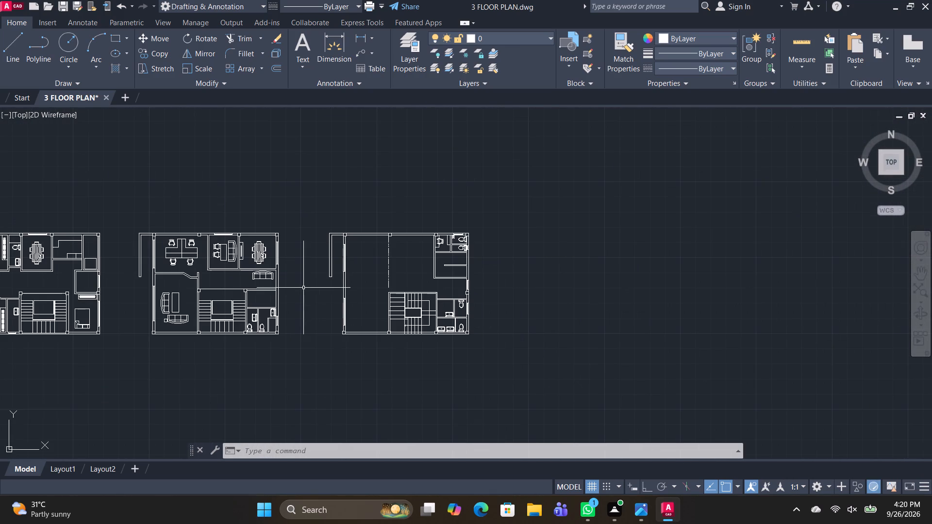
pyautogui.press('Escape')
pyautogui.moveTo(320, 313); pyautogui.dragTo(583, 288, button='middle')
pyautogui.scroll(1, 147, 320)
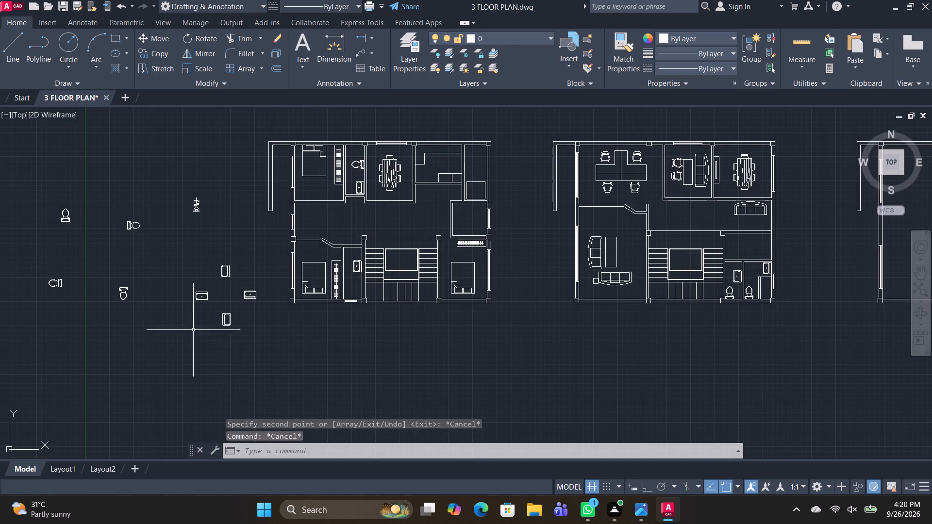
pyautogui.moveTo(254, 346); pyautogui.dragTo(238, 311)
pyautogui.click(16, 221)
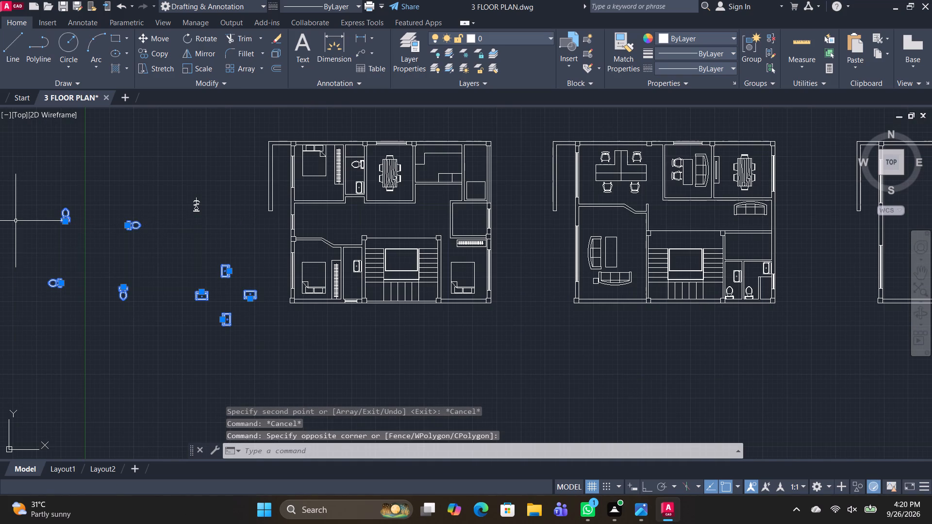
pyautogui.press('Delete')
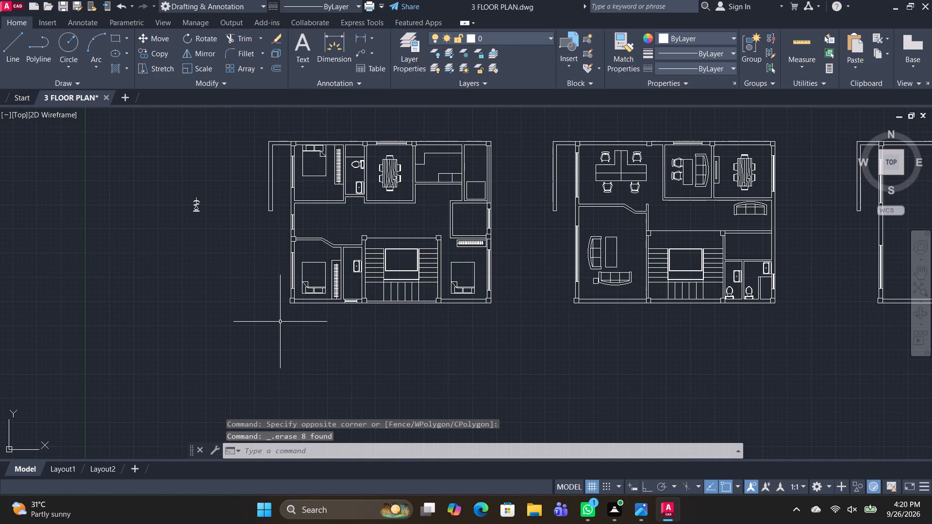
# Copy the bike block from west of the first plan into a row of three in the third plan, west of the stairs near the south wall.
pyautogui.scroll(2, 226, 244)
pyautogui.moveTo(194, 179); pyautogui.dragTo(229, 281, button='middle')
pyautogui.moveTo(216, 309); pyautogui.dragTo(205, 302)
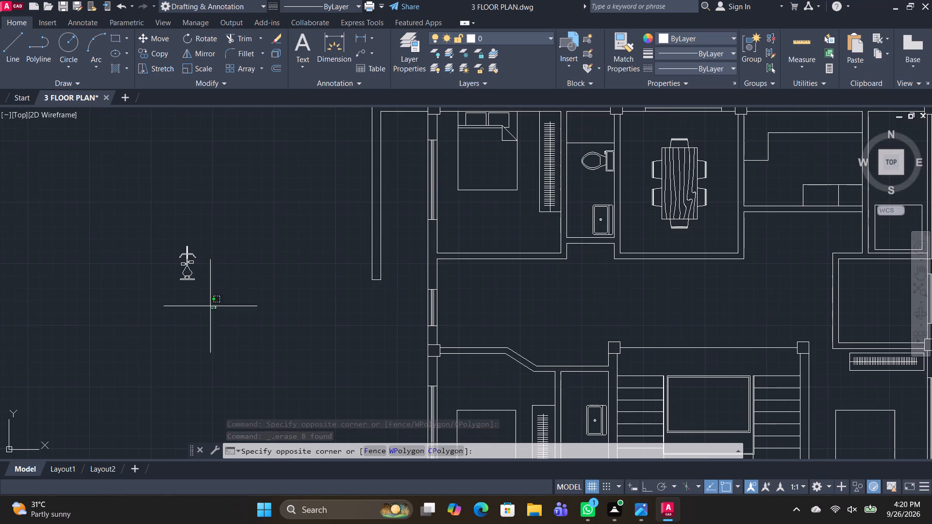
pyautogui.moveTo(205, 302); pyautogui.dragTo(190, 285)
pyautogui.click(134, 219)
pyautogui.write('CO')
pyautogui.press('space')
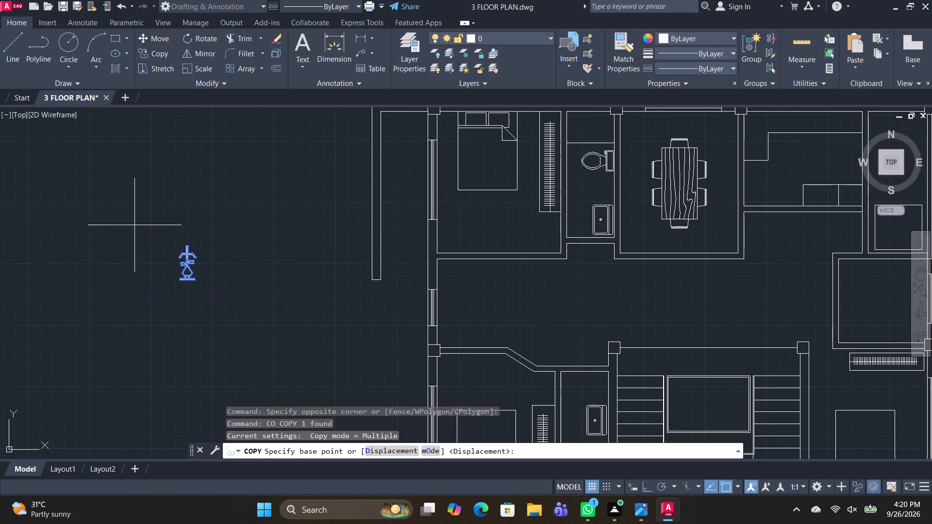
pyautogui.click(187, 260)
pyautogui.moveTo(869, 279); pyautogui.dragTo(630, 298, button='middle')
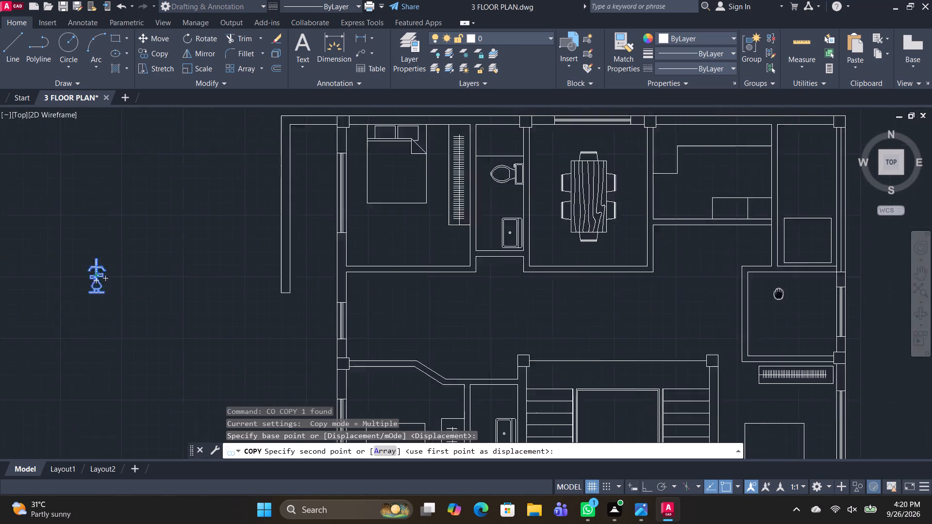
pyautogui.moveTo(630, 298); pyautogui.dragTo(408, 311, button='middle')
pyautogui.scroll(-2, 672, 290)
pyautogui.moveTo(687, 300); pyautogui.dragTo(160, 258, button='middle')
pyautogui.scroll(2, 499, 246)
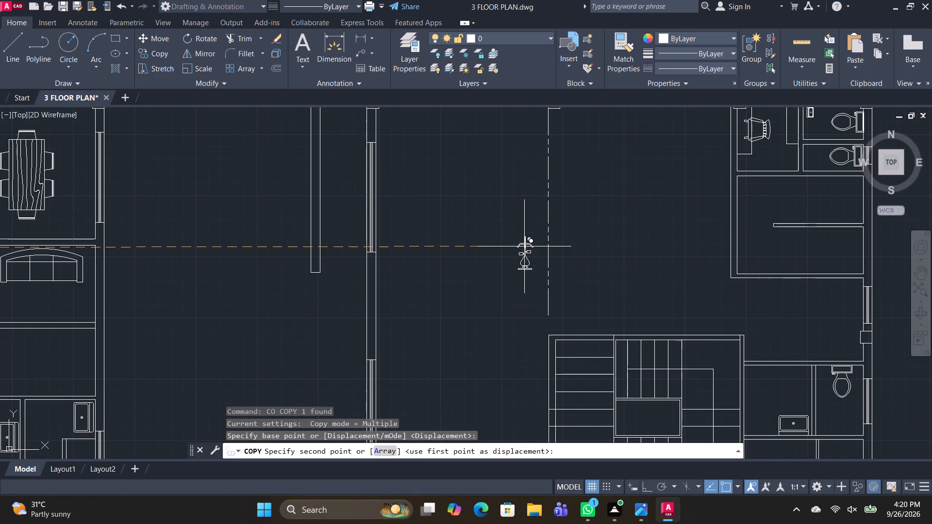
pyautogui.moveTo(522, 360); pyautogui.dragTo(557, 136, button='middle')
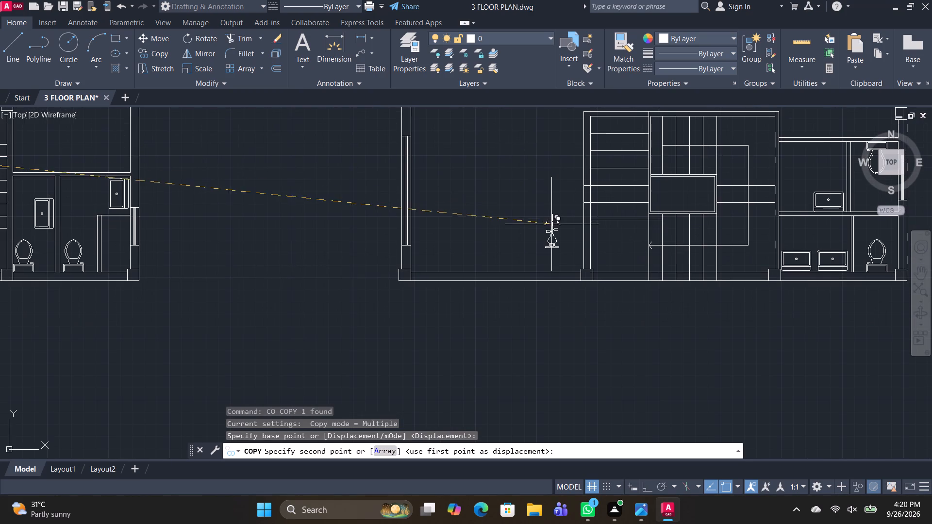
pyautogui.click(549, 234)
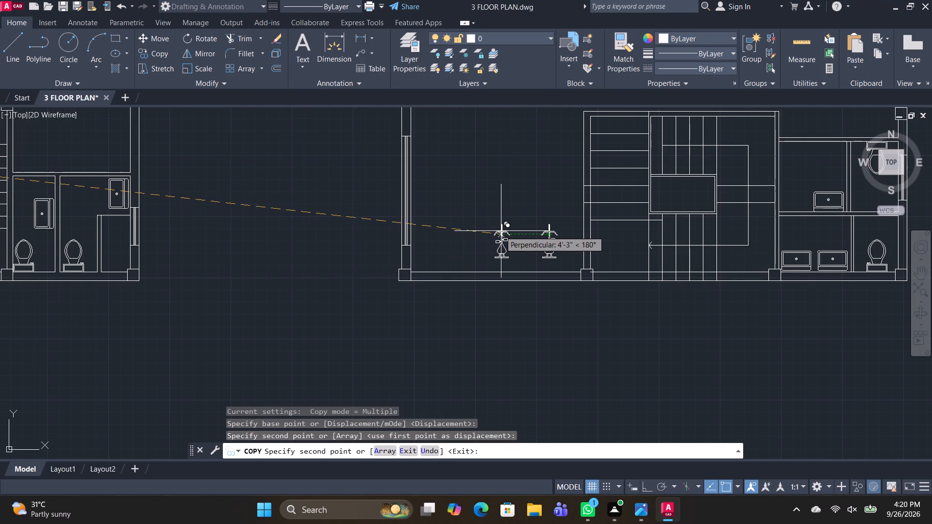
pyautogui.click(501, 231)
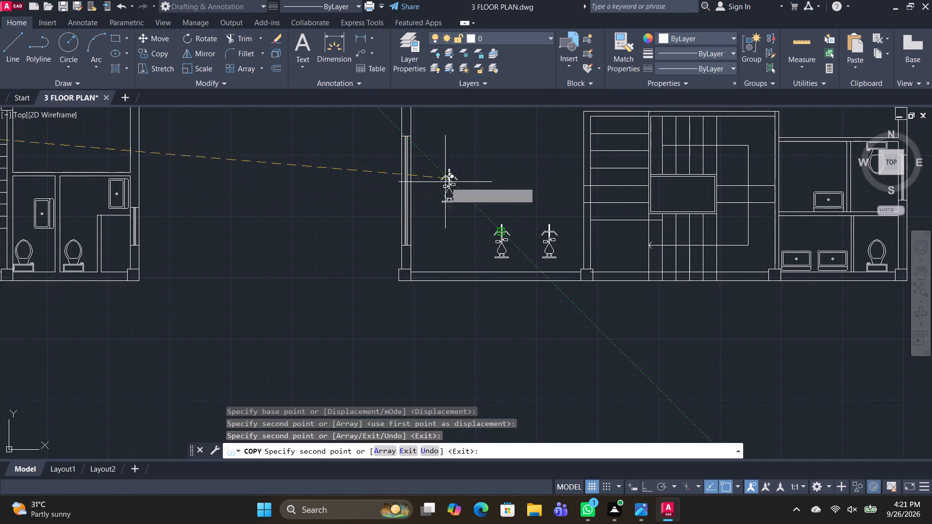
pyautogui.moveTo(483, 233); pyautogui.dragTo(502, 316, button='middle')
pyautogui.click(482, 317)
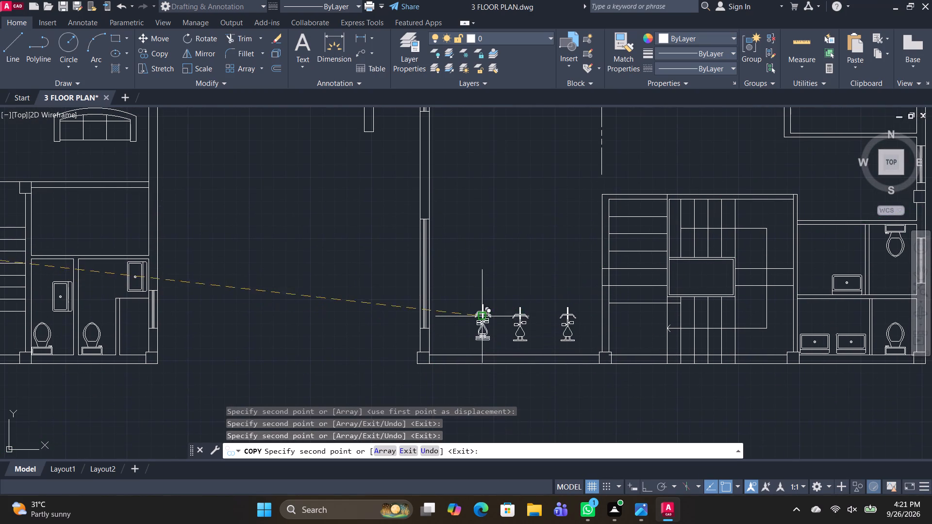
pyautogui.moveTo(559, 241); pyautogui.dragTo(524, 361, button='middle')
pyautogui.scroll(-2, 548, 308)
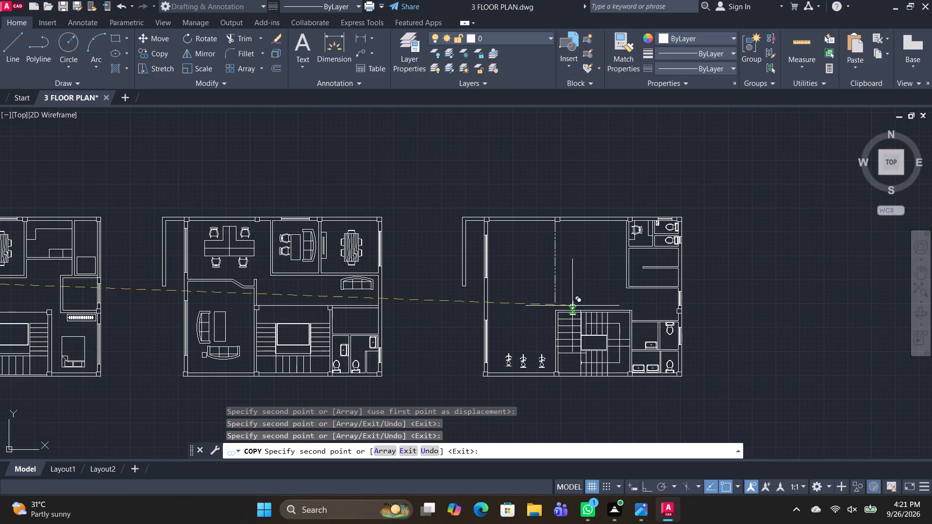
pyautogui.moveTo(573, 310); pyautogui.dragTo(495, 303, button='middle')
pyautogui.scroll(2, 472, 307)
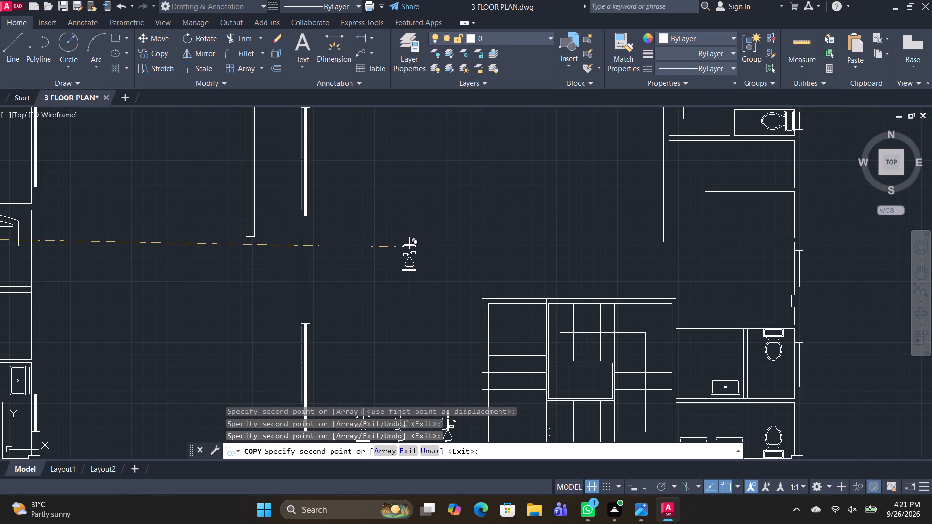
pyautogui.press('space')
# Mirror the three bikes northward across a horizontal line with Ortho on, keeping the originals.
pyautogui.scroll(-2, 392, 304)
pyautogui.moveTo(421, 329); pyautogui.dragTo(428, 307, button='middle')
pyautogui.scroll(3, 429, 326)
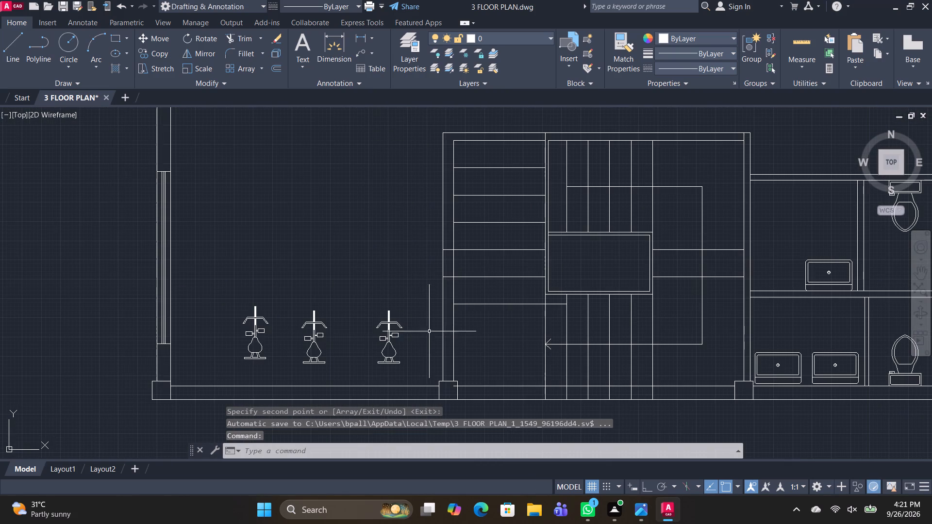
pyautogui.moveTo(421, 340); pyautogui.dragTo(406, 340)
pyautogui.click(224, 329)
pyautogui.write('MI')
pyautogui.press('space')
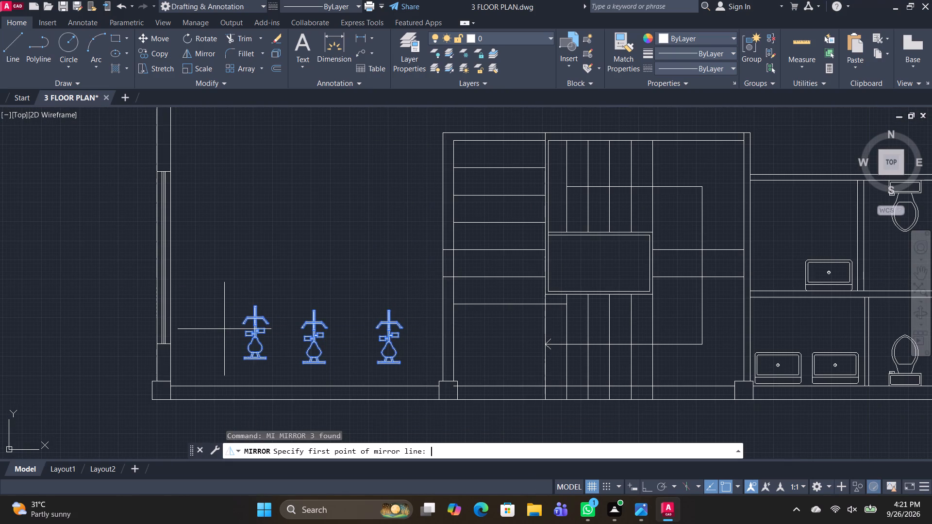
pyautogui.click(419, 255)
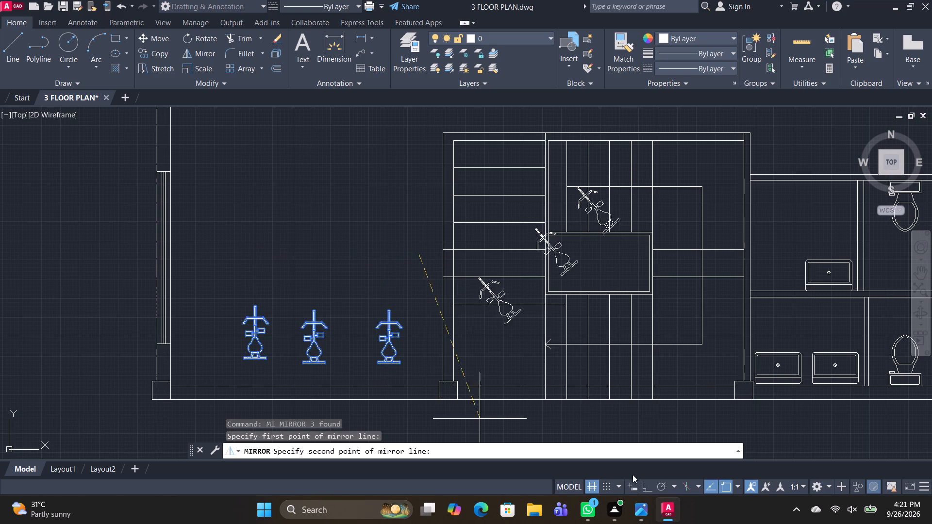
pyautogui.click(641, 487)
pyautogui.click(274, 261)
pyautogui.press('space')
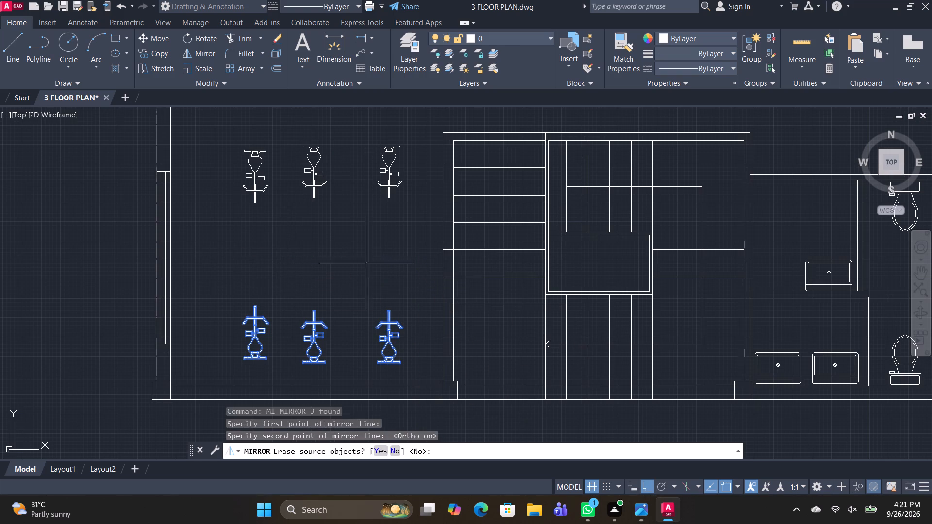
# Move the three mirrored bikes straight north into the northern part of the third plan's western area.
pyautogui.moveTo(408, 226); pyautogui.dragTo(406, 220)
pyautogui.click(219, 161)
pyautogui.moveTo(296, 255); pyautogui.dragTo(333, 344, button='middle')
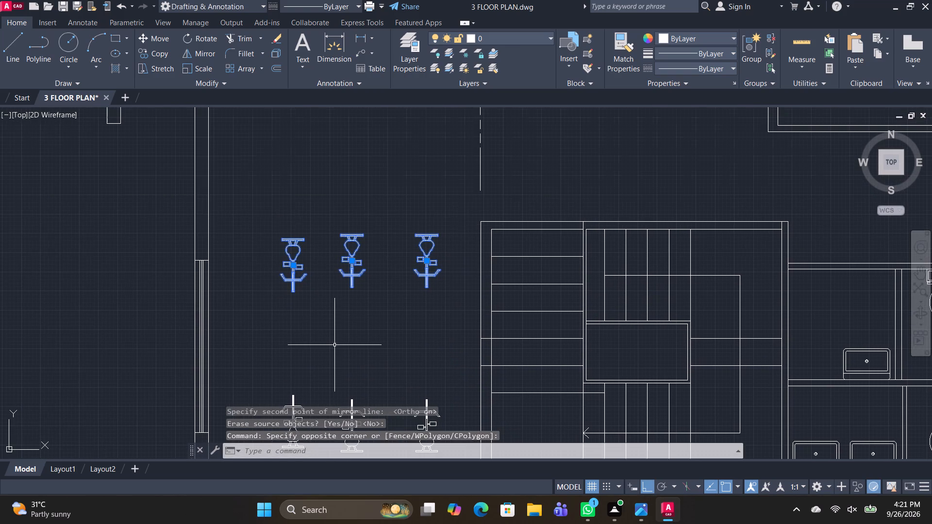
pyautogui.write('M')
pyautogui.press('space')
pyautogui.moveTo(385, 326); pyautogui.dragTo(384, 321)
pyautogui.moveTo(421, 143); pyautogui.dragTo(452, 372, button='middle')
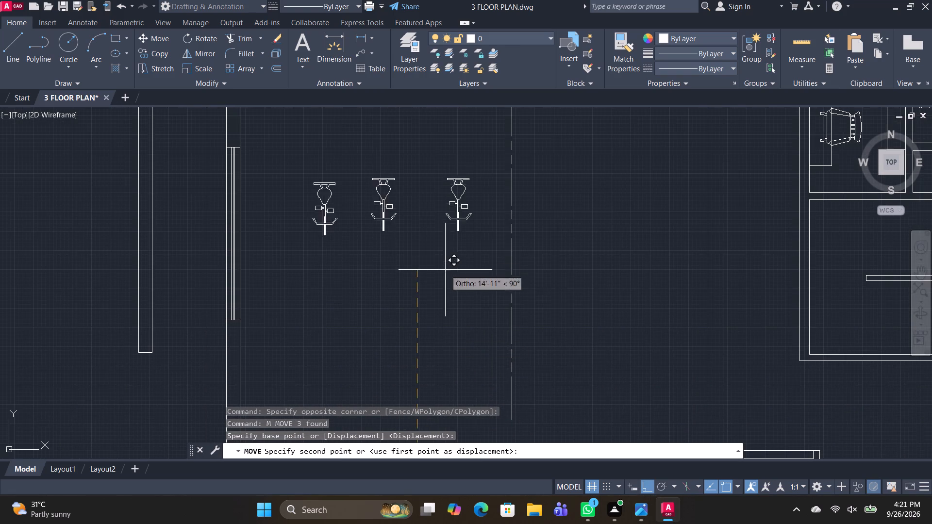
pyautogui.moveTo(442, 246); pyautogui.dragTo(477, 436, button='middle')
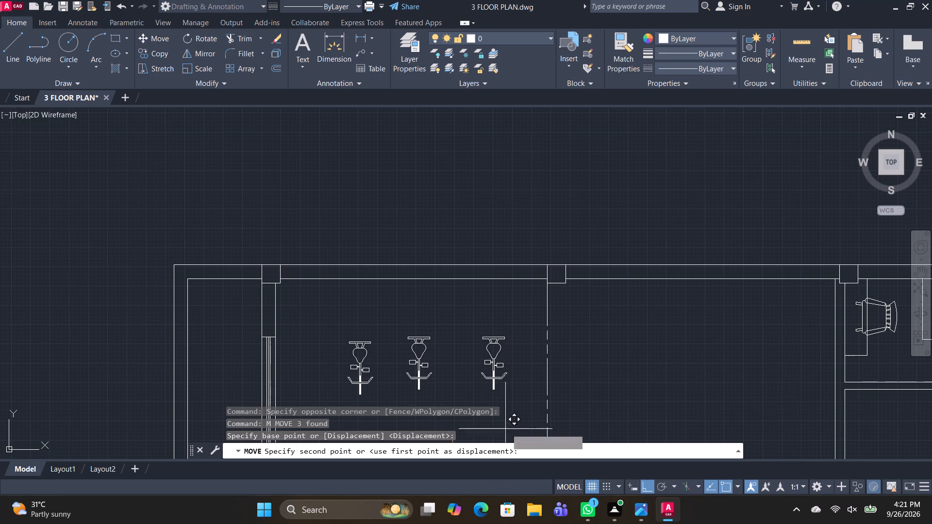
pyautogui.moveTo(511, 423); pyautogui.dragTo(510, 153, button='middle')
pyautogui.scroll(-1, 511, 423)
pyautogui.click(515, 196)
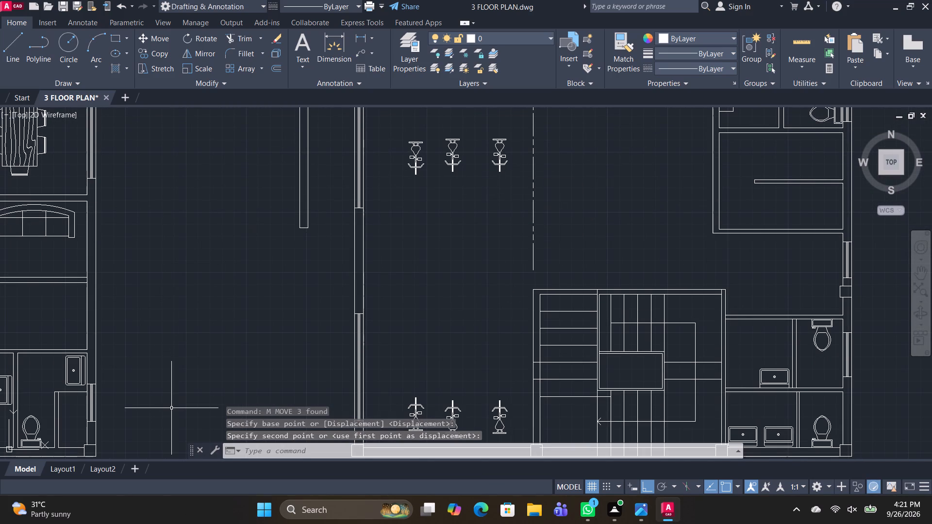
# Scale the three northern bikes and the adjacent dashed line to about twice their size, from a base point just northeast of the eastern bike.
pyautogui.press('s')
pyautogui.write('C')
pyautogui.press('space')
pyautogui.click(535, 204)
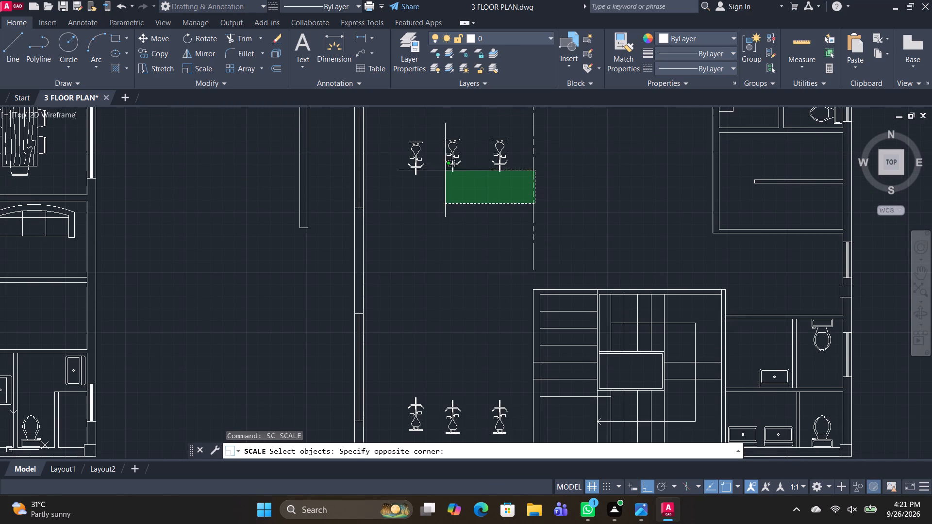
pyautogui.click(411, 149)
pyautogui.press('space')
pyautogui.click(515, 131)
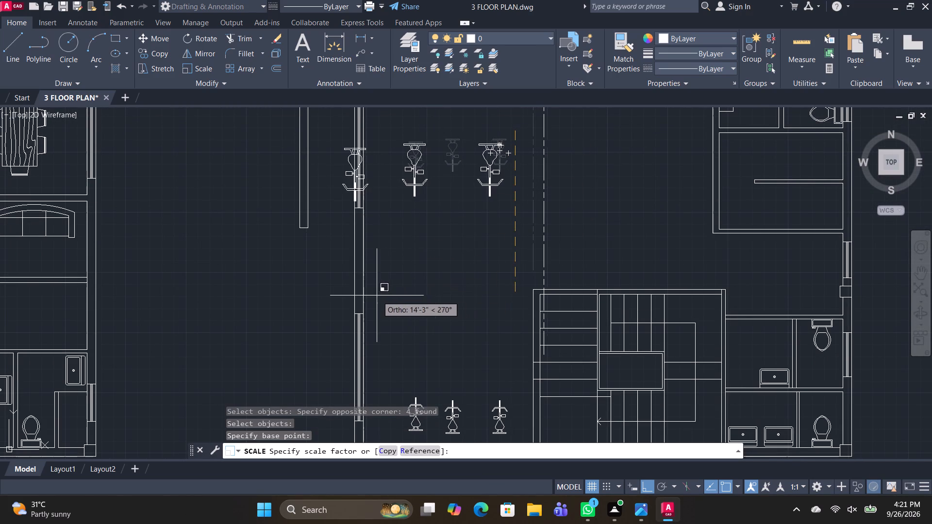
pyautogui.click(303, 303)
pyautogui.press('space')
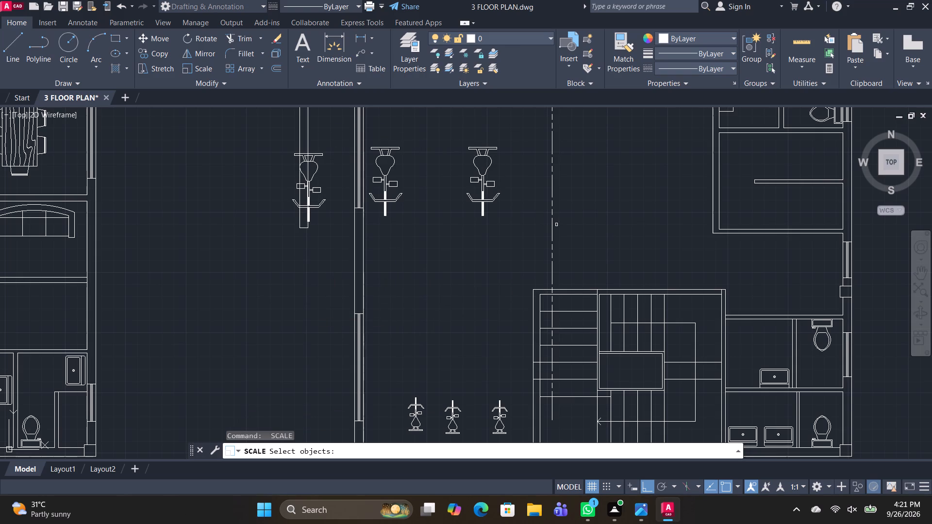
# Erase the vertical dashed line east of the enlarged bikes in the third plan.
pyautogui.press('Escape')
pyautogui.click(549, 239)
pyautogui.click(560, 233)
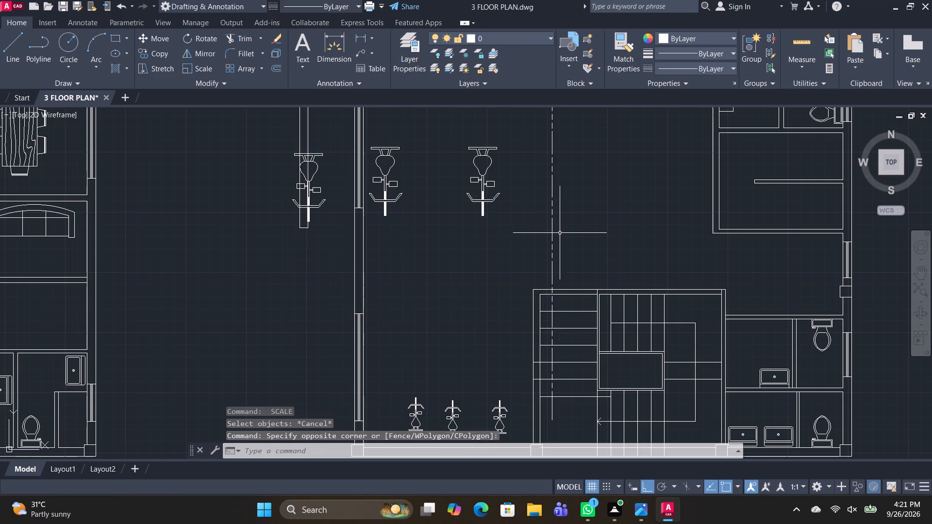
pyautogui.click(560, 230)
pyautogui.click(545, 210)
pyautogui.press('Delete')
# Move the three enlarged bikes together northeast, with Ortho off, into the third plan's large western room near the north wall.
pyautogui.moveTo(545, 221); pyautogui.dragTo(548, 223, button='middle')
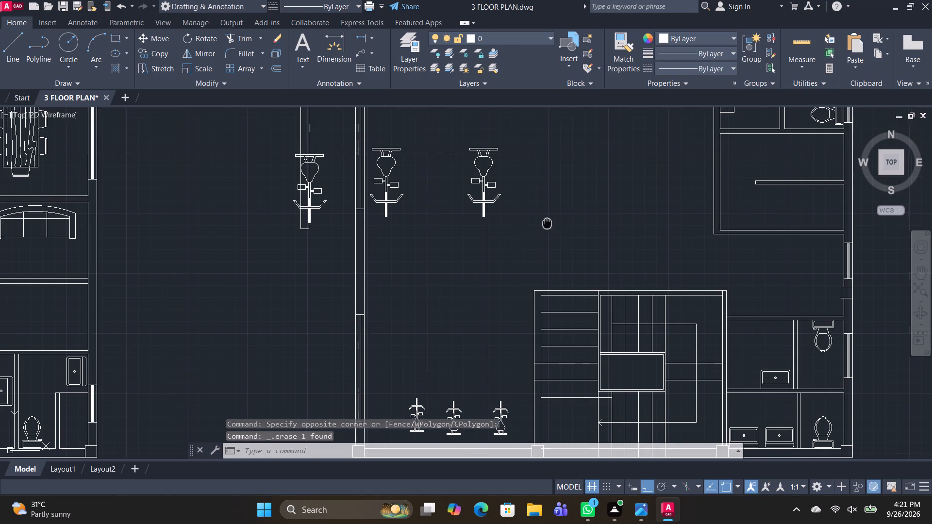
pyautogui.moveTo(548, 223); pyautogui.dragTo(606, 310, button='middle')
pyautogui.click(546, 285)
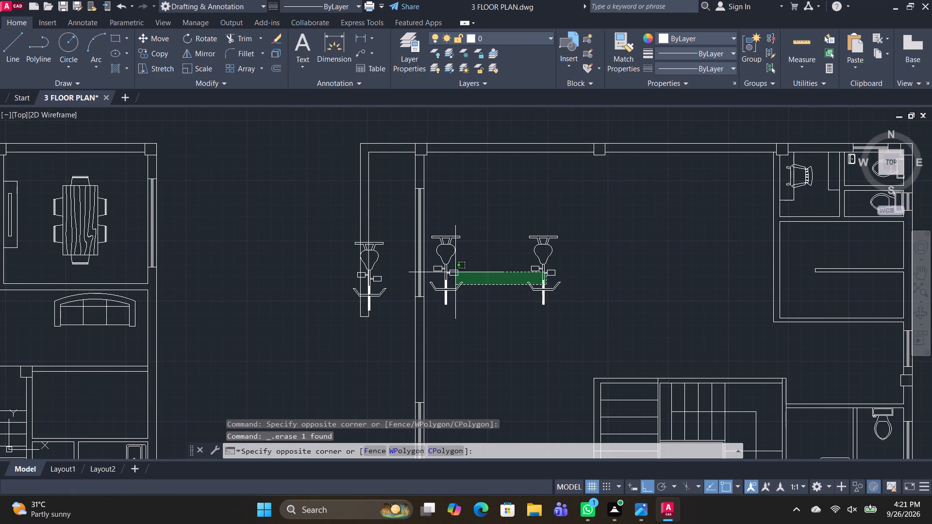
pyautogui.click(442, 265)
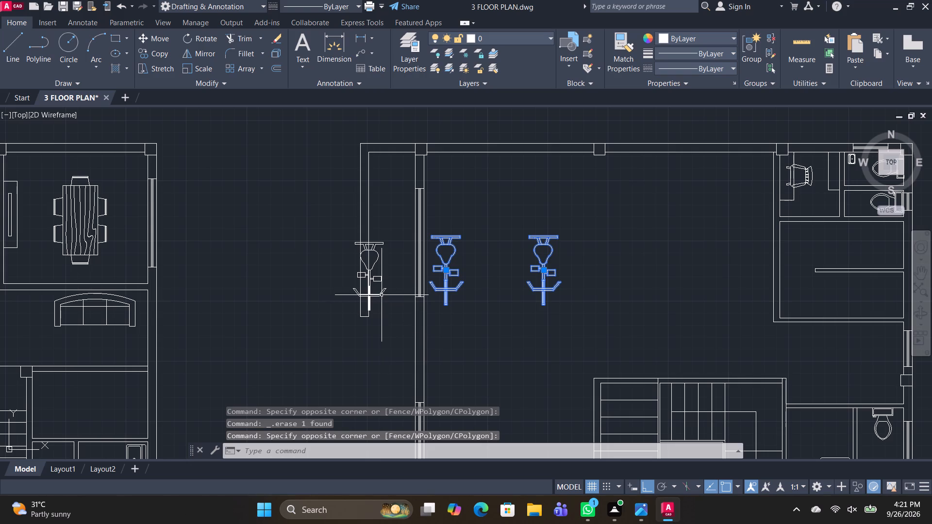
pyautogui.keyDown('ctrl'); pyautogui.click(382, 294); pyautogui.keyUp('ctrl')
pyautogui.click(385, 292)
pyautogui.write('M')
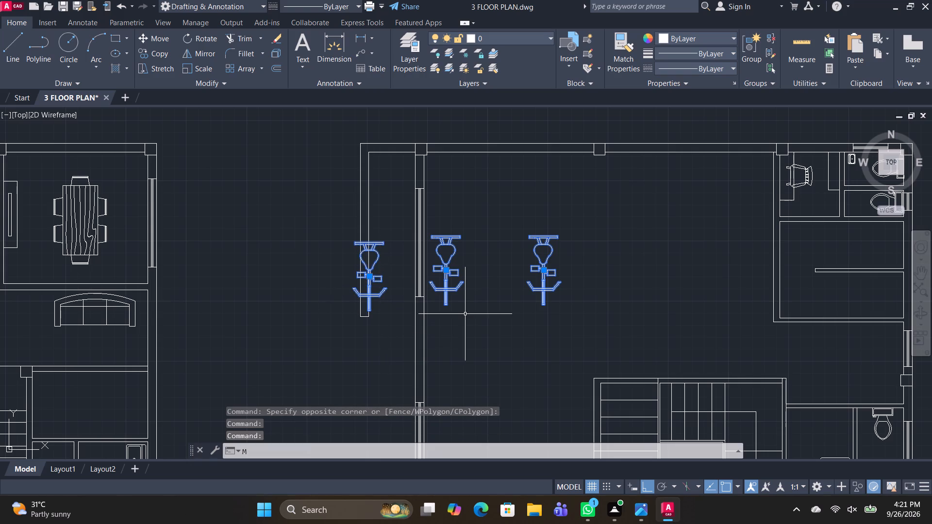
pyautogui.press('space')
pyautogui.moveTo(458, 341); pyautogui.dragTo(466, 332)
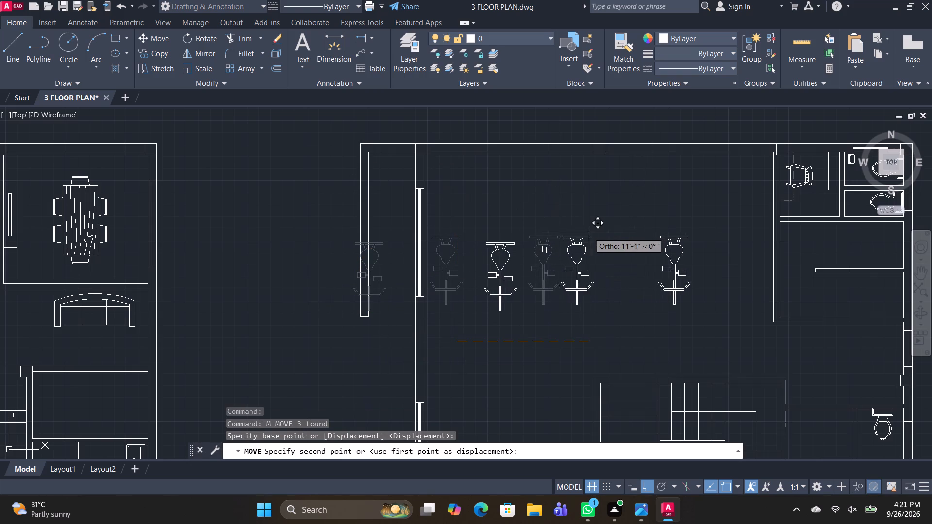
pyautogui.click(643, 485)
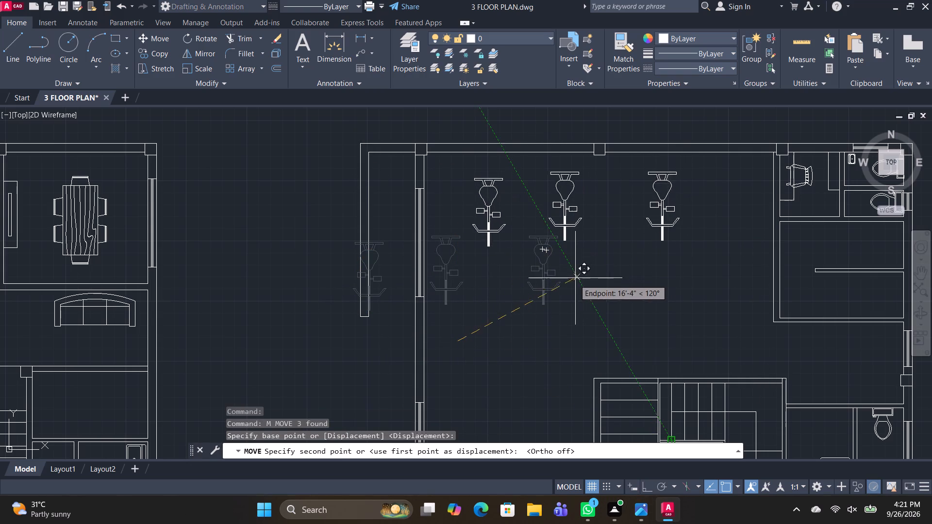
pyautogui.click(563, 274)
# Move the middle northern bike slightly southwest, closer to and level with the western bike.
pyautogui.press('space')
pyautogui.click(591, 254)
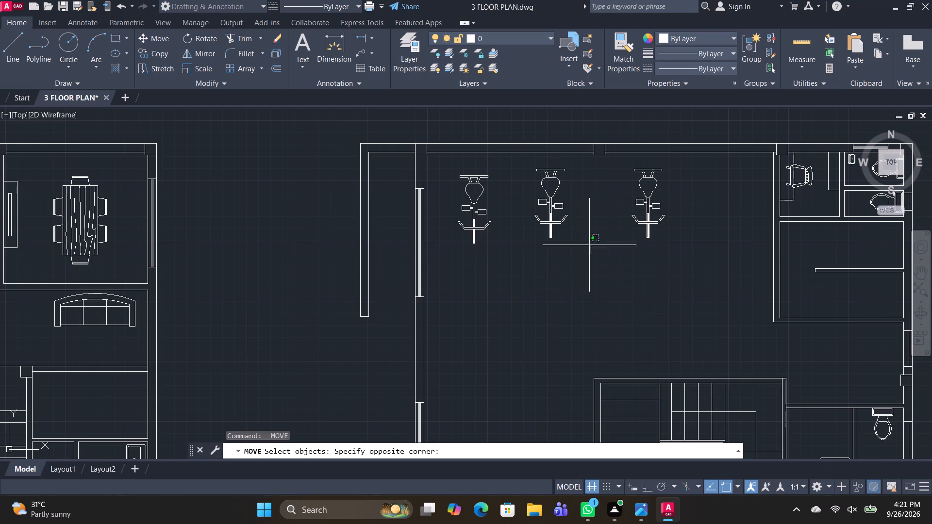
pyautogui.click(538, 172)
pyautogui.write('M')
pyautogui.press('space')
pyautogui.click(556, 222)
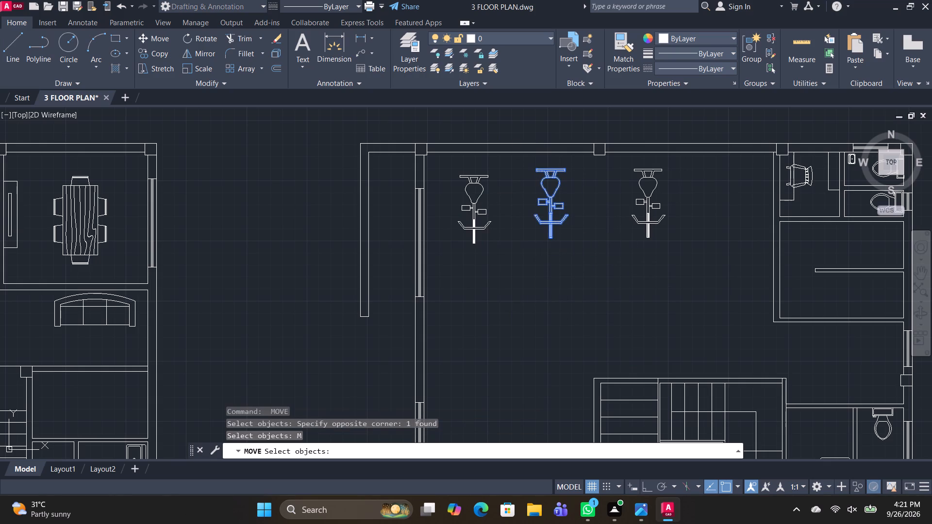
pyautogui.press('space')
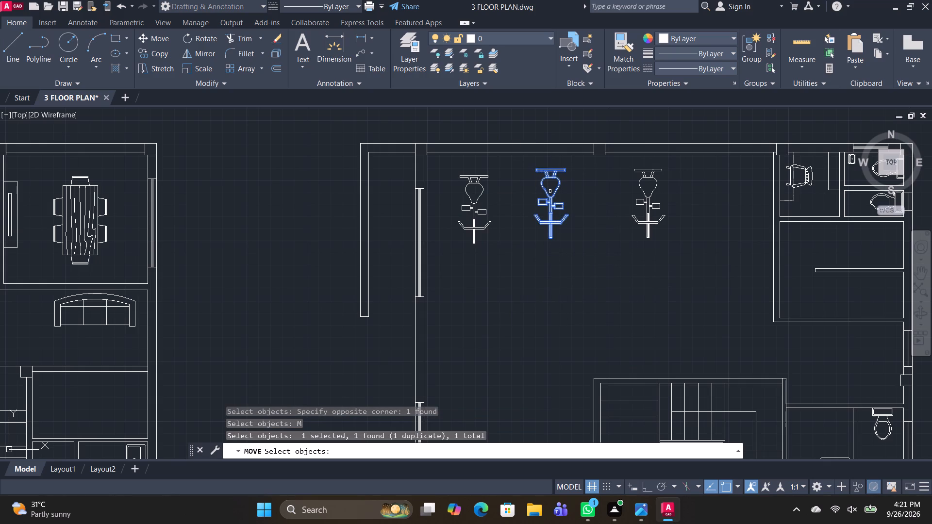
pyautogui.press('space')
pyautogui.click(550, 191)
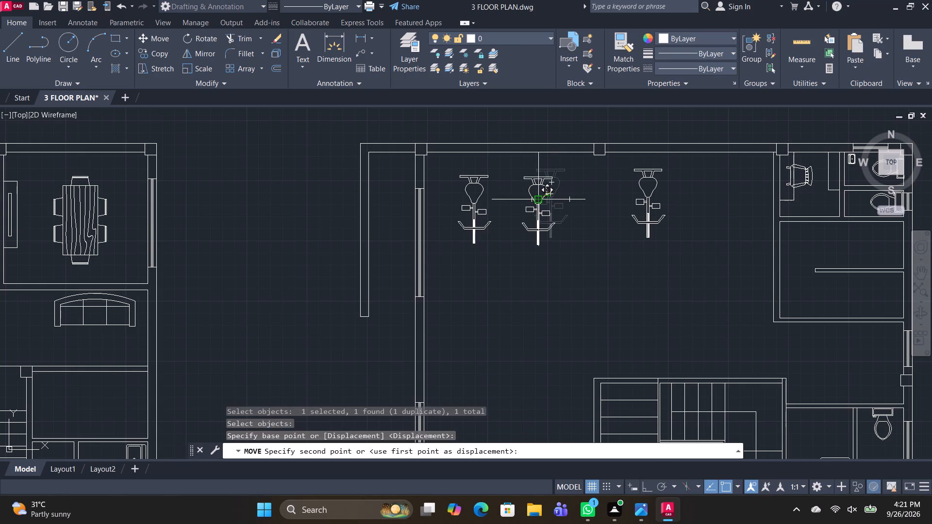
pyautogui.click(539, 200)
# Move the eastern bike about 4 feet west so the three northern bikes are roughly evenly spaced.
pyautogui.press('space')
pyautogui.moveTo(679, 248); pyautogui.dragTo(671, 245)
pyautogui.click(604, 200)
pyautogui.press('space')
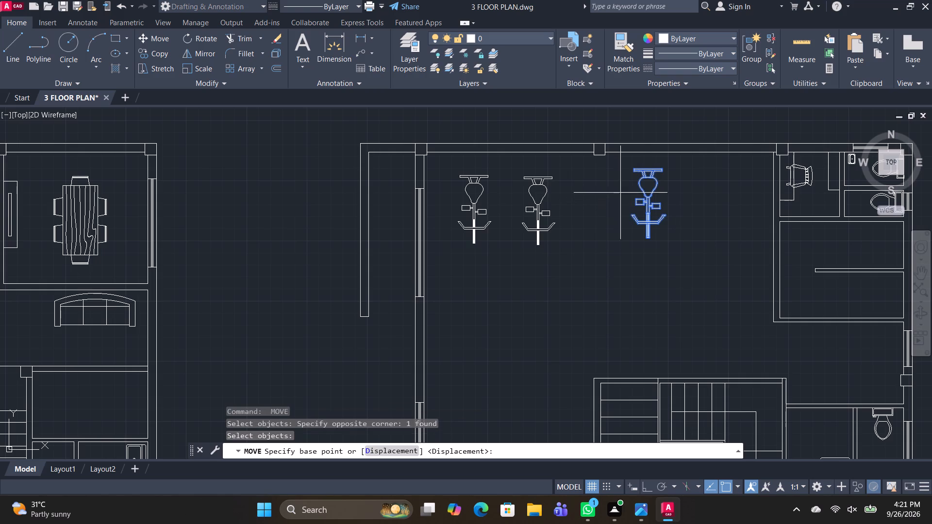
pyautogui.click(649, 186)
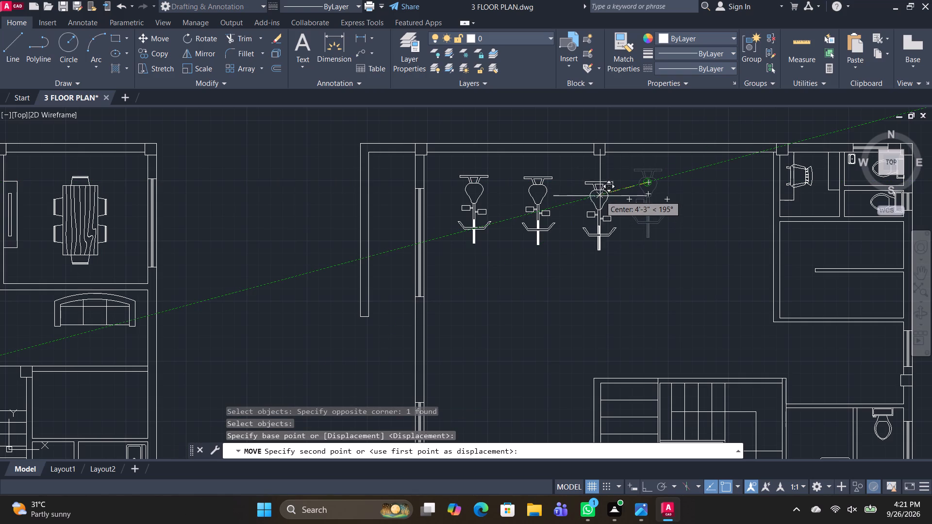
pyautogui.click(603, 191)
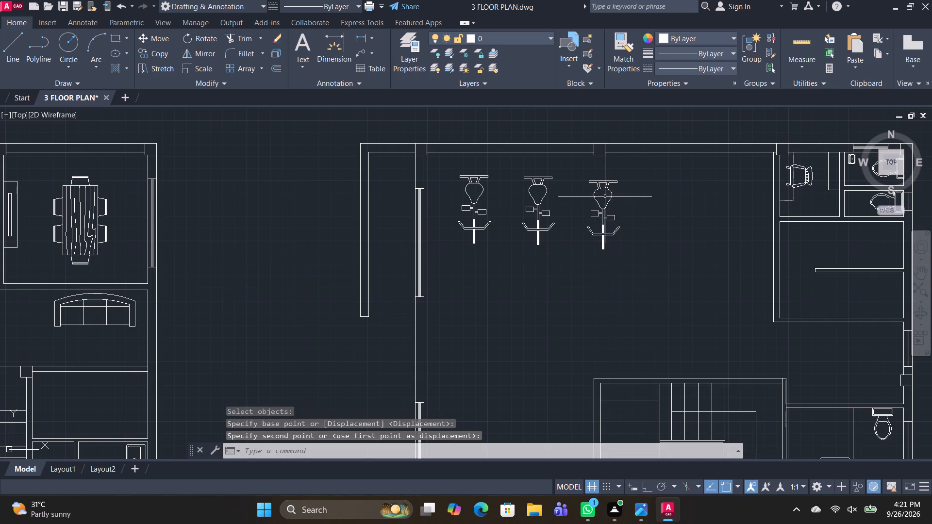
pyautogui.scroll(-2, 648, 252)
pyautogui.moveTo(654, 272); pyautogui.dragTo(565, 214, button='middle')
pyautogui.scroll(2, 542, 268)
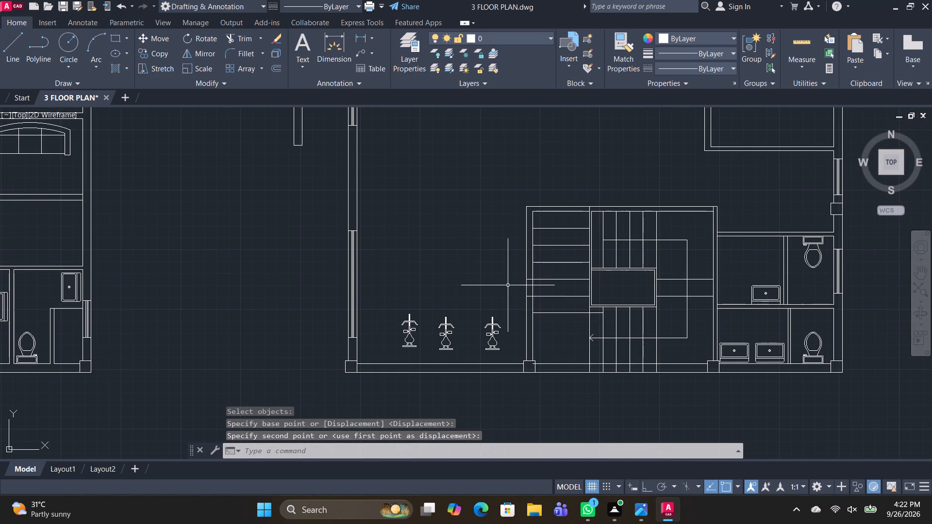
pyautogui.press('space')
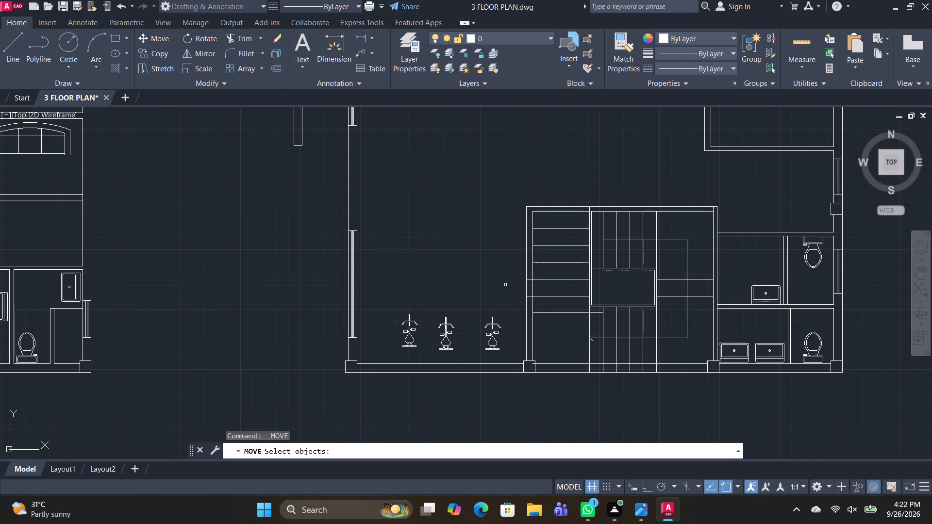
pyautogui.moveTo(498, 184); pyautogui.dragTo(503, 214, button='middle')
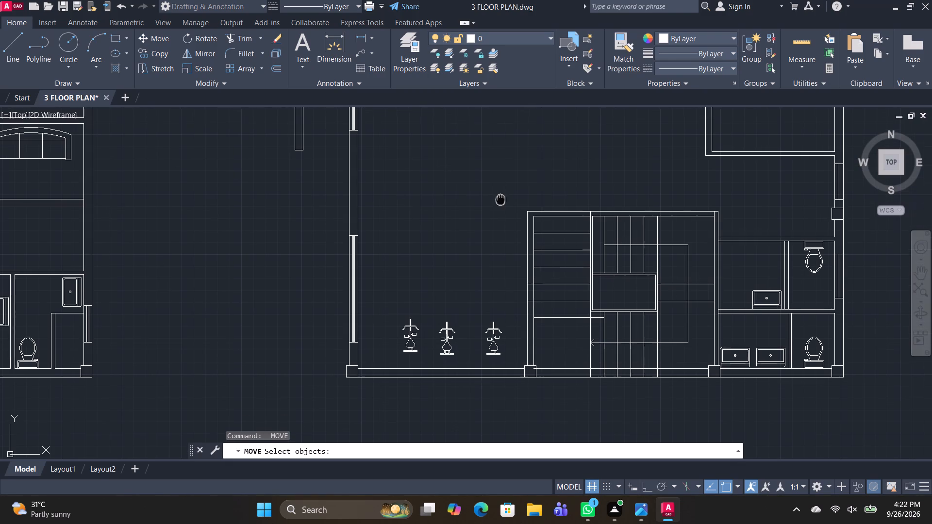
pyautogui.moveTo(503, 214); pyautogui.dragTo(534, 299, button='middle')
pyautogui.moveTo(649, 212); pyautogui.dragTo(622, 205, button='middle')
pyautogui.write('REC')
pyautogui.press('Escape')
# Draw a long horizontal rectangle in the third plan's western room, south of the northern bike row.
pyautogui.write('REC')
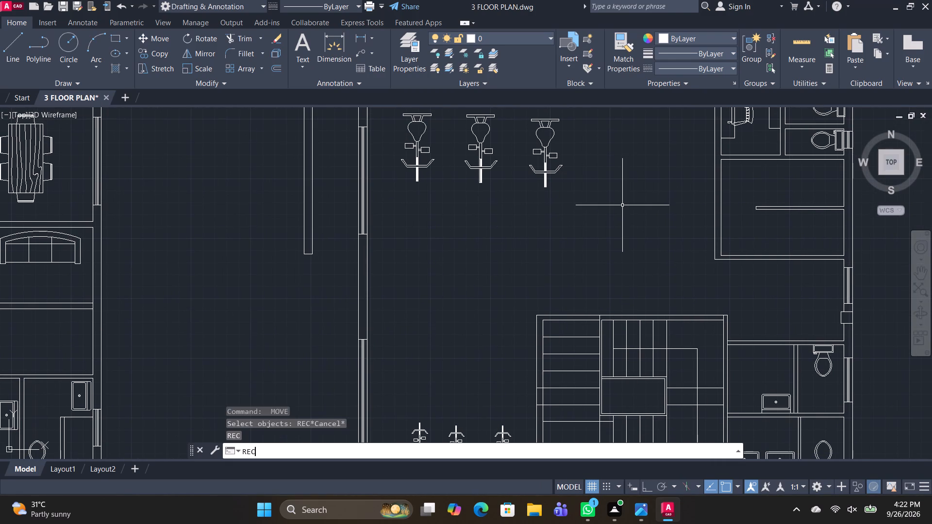
pyautogui.press('space')
pyautogui.moveTo(384, 215); pyautogui.dragTo(384, 222)
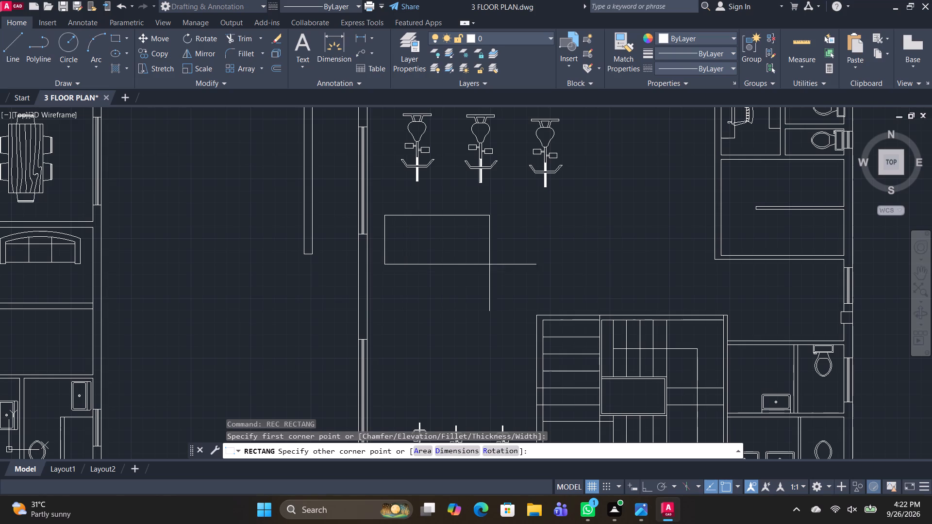
pyautogui.click(506, 259)
# Copy the rectangle twice southward to make a column of three spaced rectangles.
pyautogui.click(506, 271)
pyautogui.click(479, 237)
pyautogui.write('CO')
pyautogui.press('space')
pyautogui.click(433, 238)
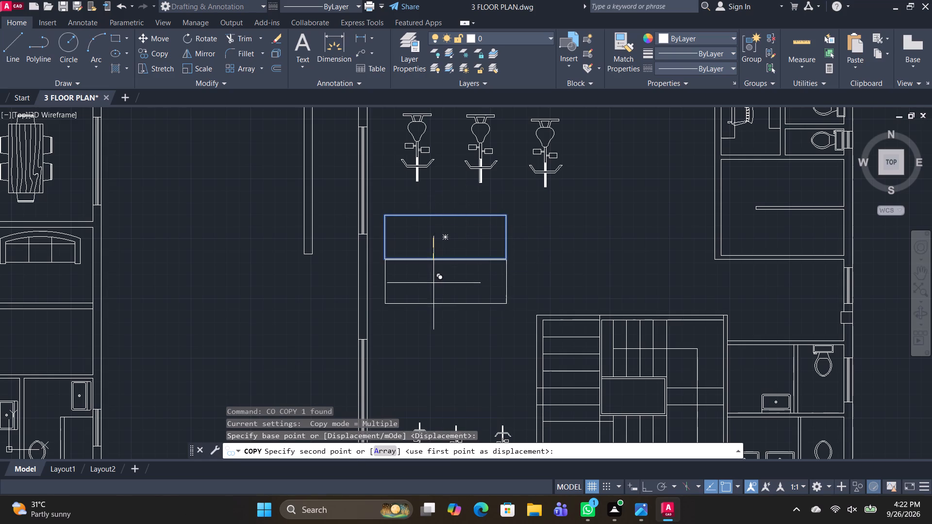
pyautogui.click(435, 293)
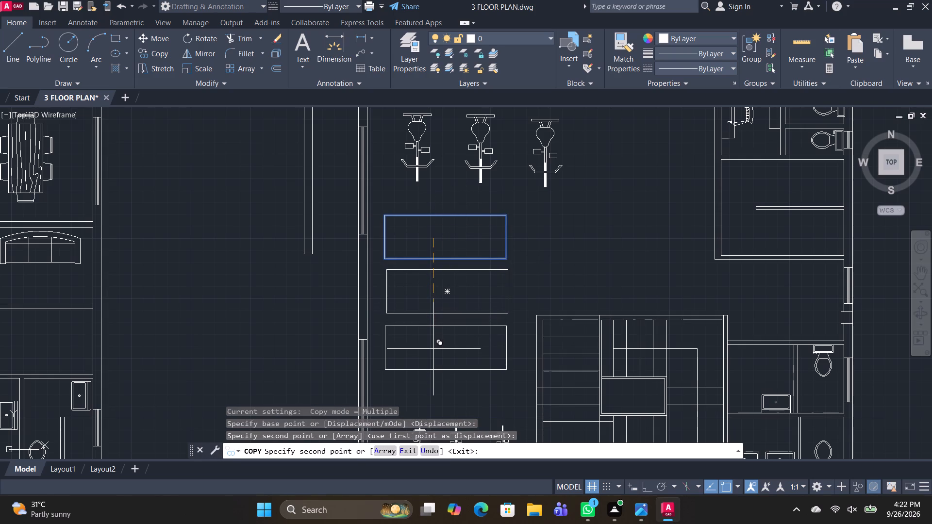
pyautogui.click(433, 349)
pyautogui.press('Escape')
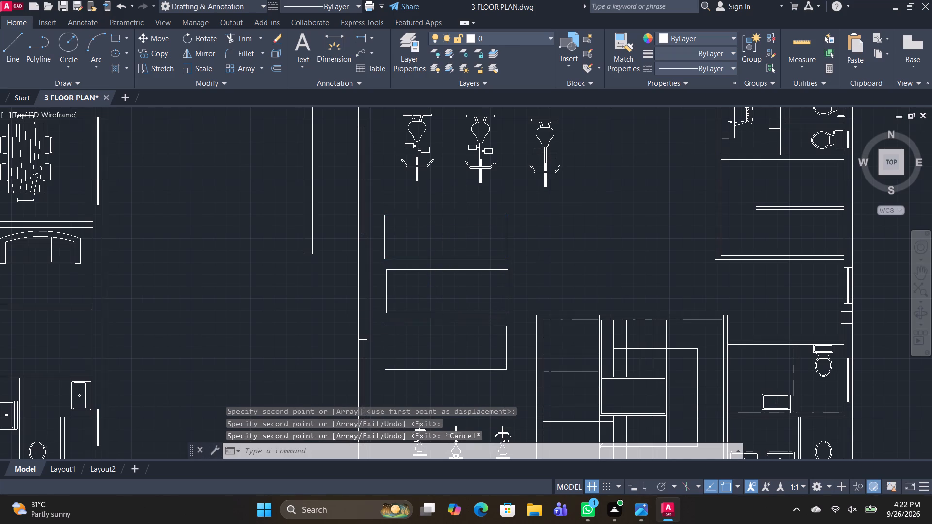
# Draw a three-sided inner outline about 3'-3" deep inside the middle rectangle, with Ortho on, open at the rectangle's east edge.
pyautogui.scroll(1, 395, 315)
pyautogui.middleClick(408, 305)
pyautogui.write('L')
pyautogui.press('space')
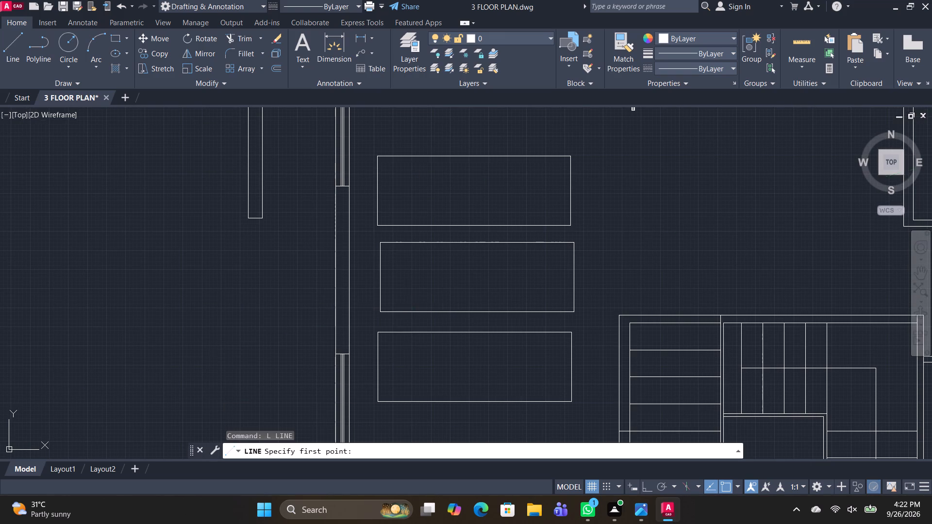
pyautogui.scroll(2, 567, 262)
pyautogui.click(578, 225)
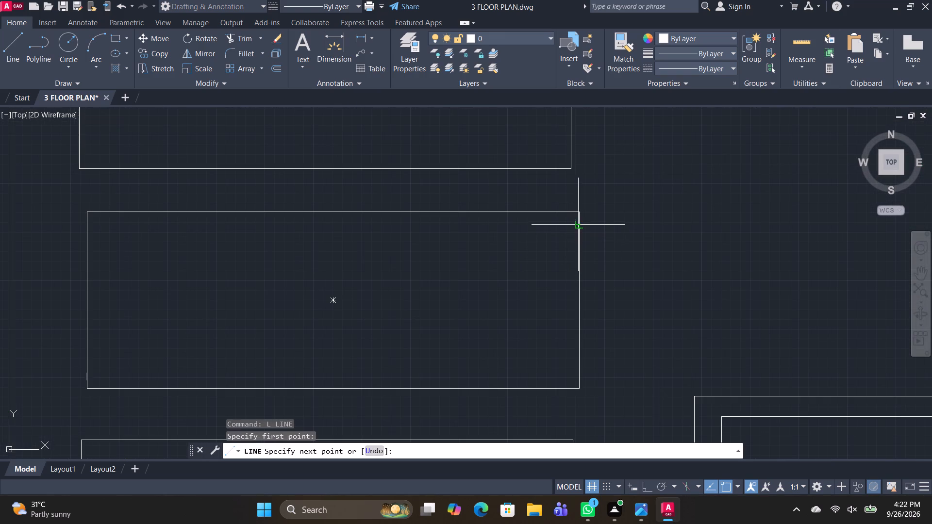
pyautogui.click(143, 229)
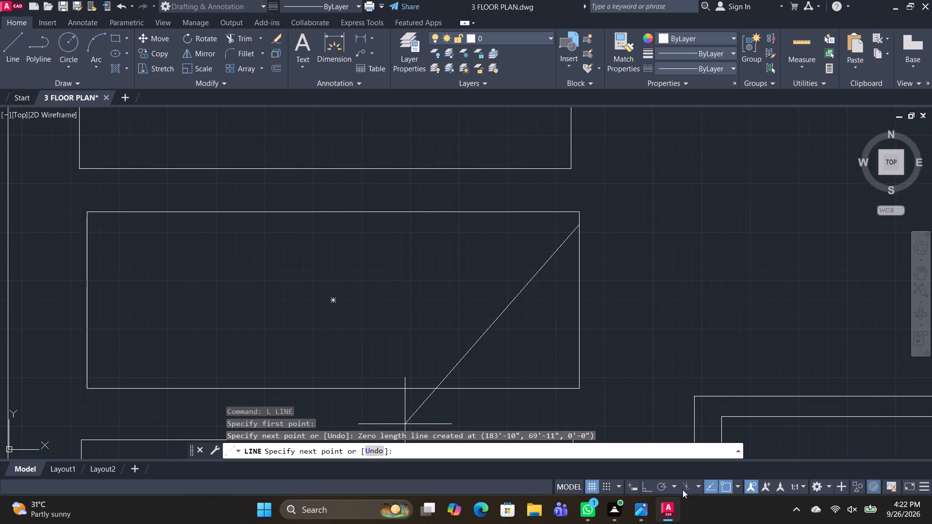
pyautogui.click(648, 485)
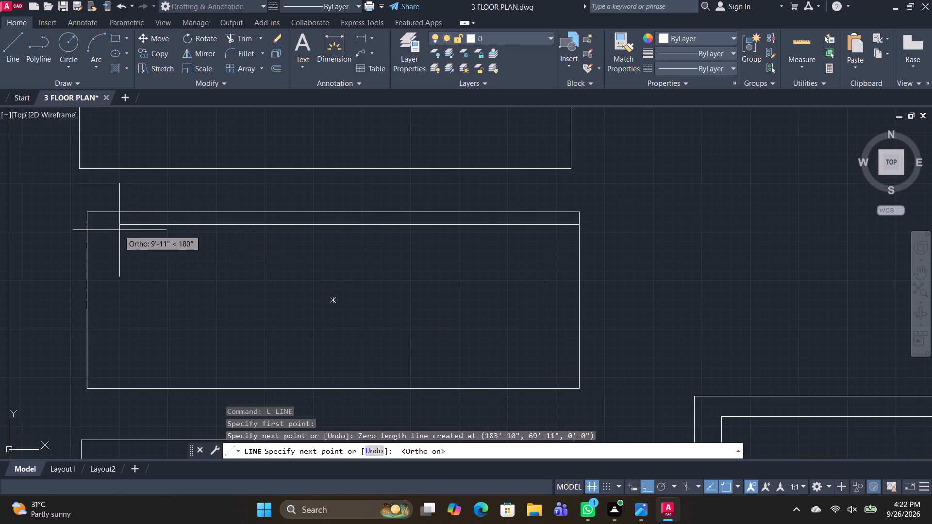
pyautogui.click(130, 230)
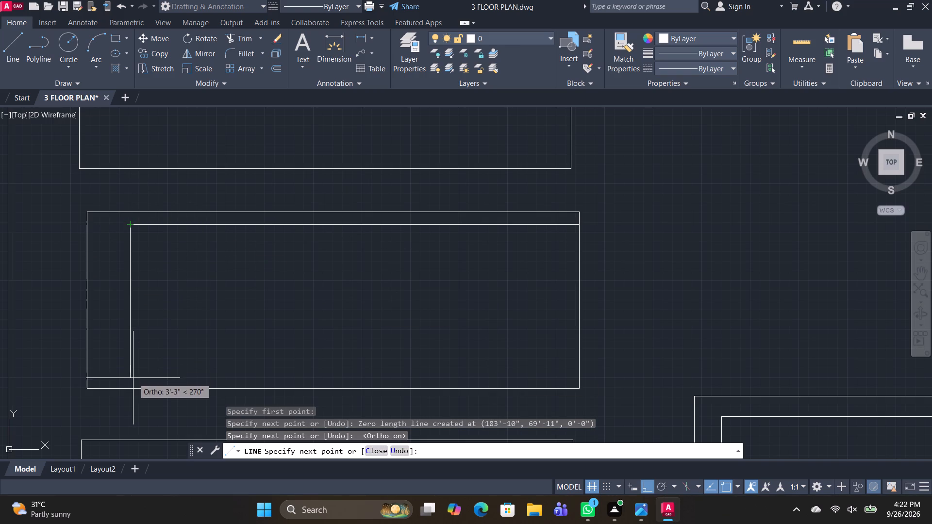
pyautogui.click(133, 378)
pyautogui.click(580, 378)
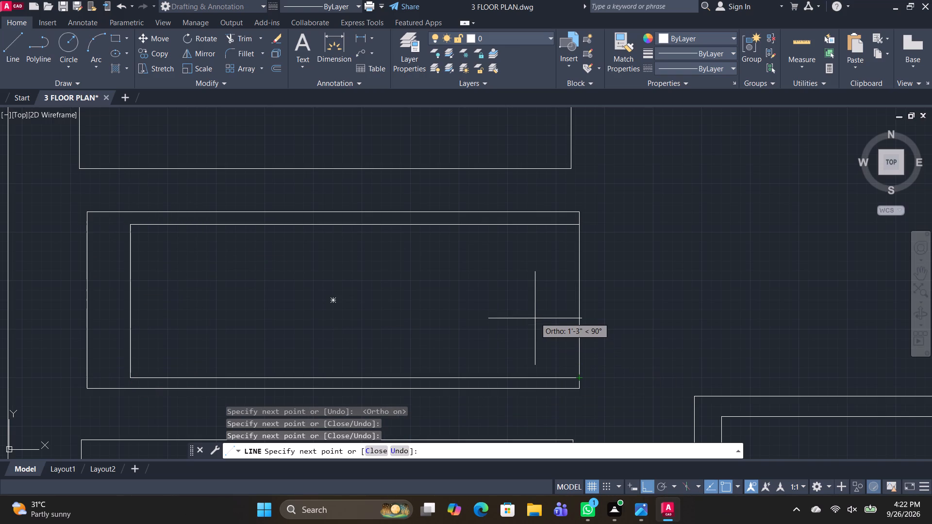
pyautogui.press('space')
# Fillet the northwest corner of the middle rectangle's inner outline with a 0'-11" radius picked between two points.
pyautogui.moveTo(510, 337); pyautogui.dragTo(571, 325, button='middle')
pyautogui.write('F')
pyautogui.press('space')
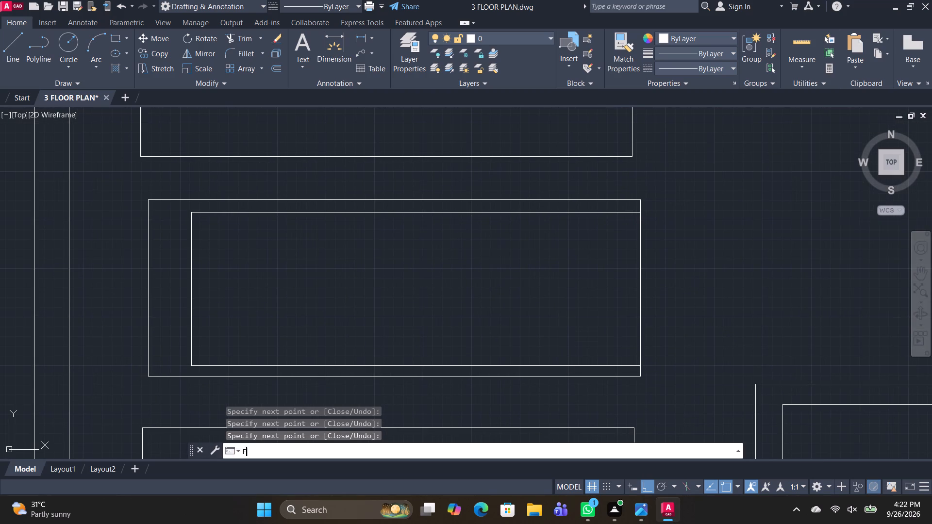
pyautogui.write('R')
pyautogui.press('space')
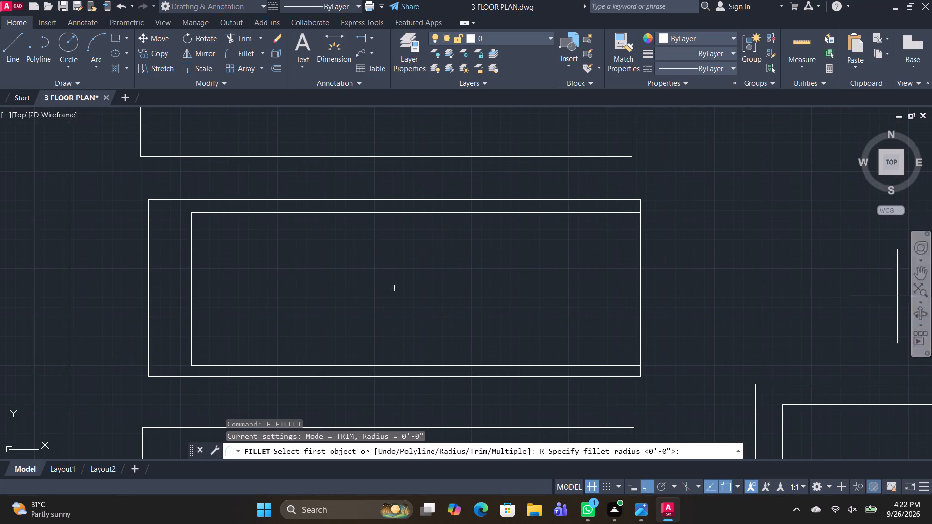
pyautogui.scroll(1, 295, 277)
pyautogui.moveTo(314, 275); pyautogui.dragTo(625, 366, button='middle')
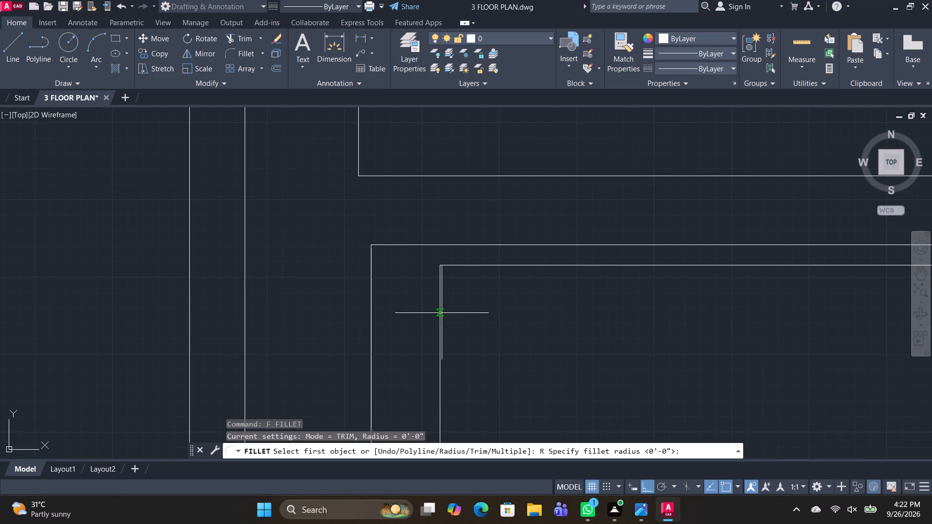
pyautogui.click(443, 312)
pyautogui.click(486, 265)
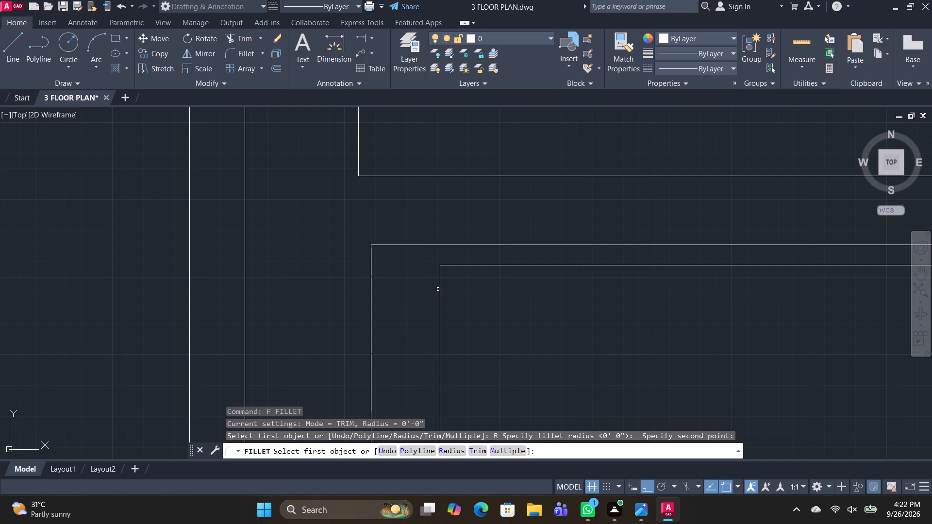
pyautogui.click(438, 289)
pyautogui.press('space')
pyautogui.press('f')
pyautogui.press('space')
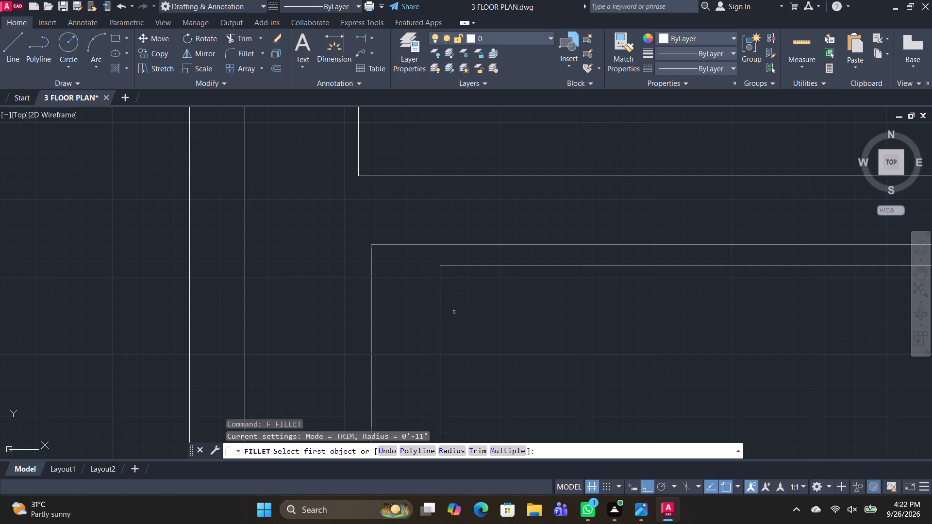
pyautogui.click(441, 301)
pyautogui.press('space')
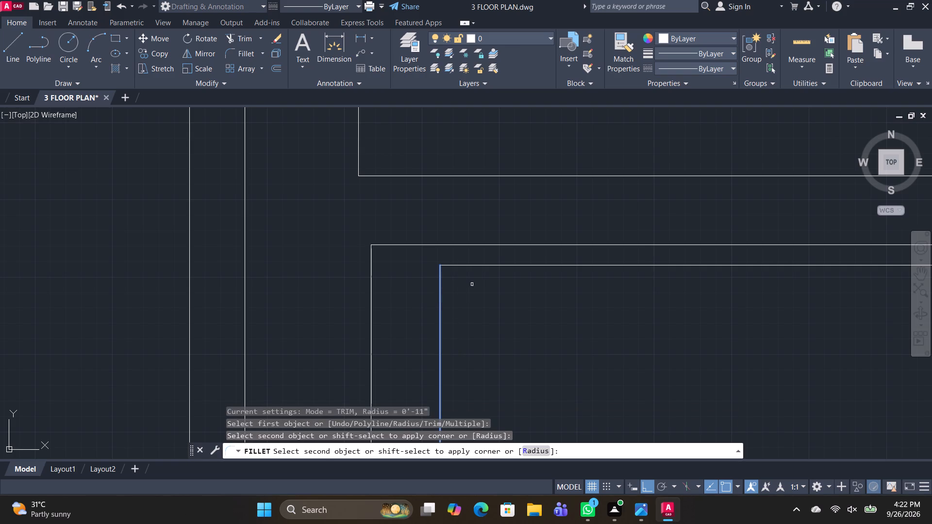
pyautogui.click(494, 264)
pyautogui.scroll(-2, 524, 332)
pyautogui.moveTo(551, 348); pyautogui.dragTo(553, 349, button='middle')
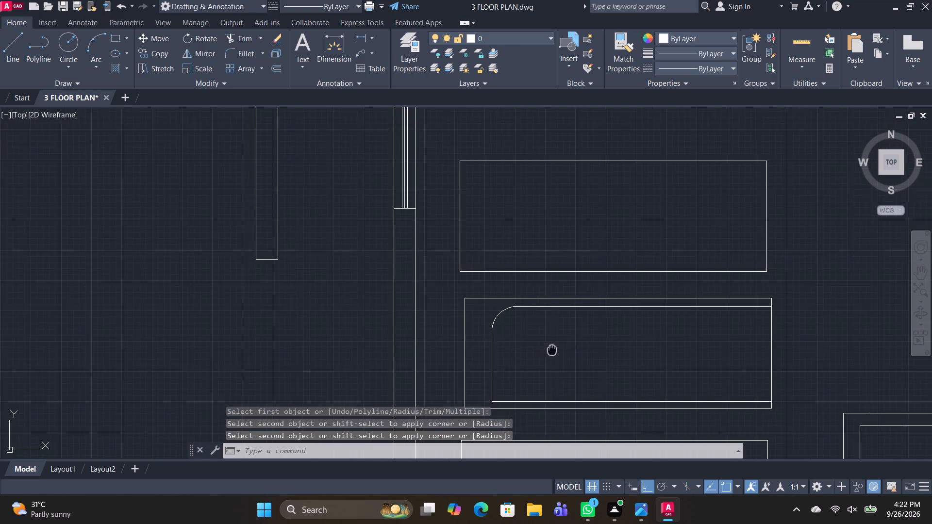
# Fillet the southwest corner of the middle rectangle's inner outline with the 0'-11" radius.
pyautogui.moveTo(553, 349); pyautogui.dragTo(515, 284, button='middle')
pyautogui.press('space')
pyautogui.press('space')
pyautogui.press('space')
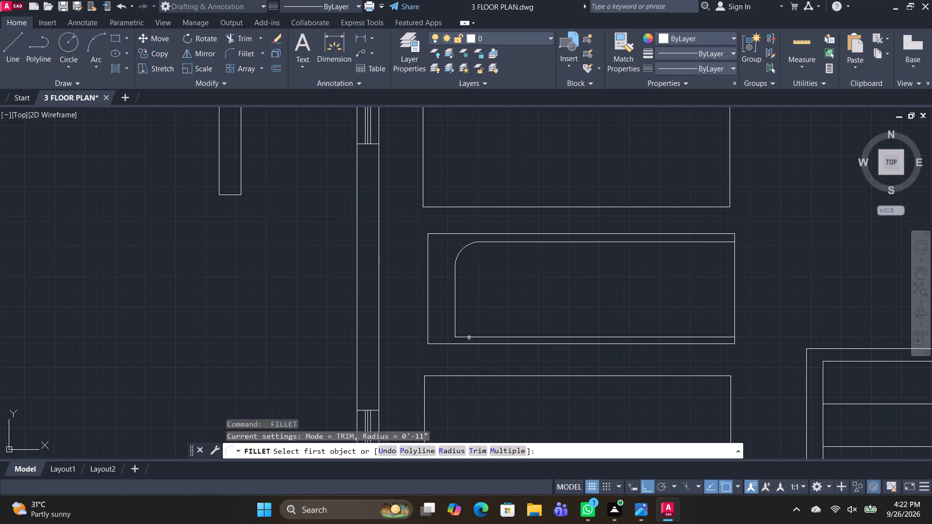
pyautogui.click(469, 337)
pyautogui.press('space')
pyautogui.click(455, 320)
pyautogui.press('space')
pyautogui.press('Escape')
# Draw a narrow upright rectangle between the middle rectangle's west edge and its rounded inner outline.
pyautogui.write('REC')
pyautogui.press('space')
pyautogui.scroll(1, 422, 271)
pyautogui.moveTo(437, 242); pyautogui.dragTo(438, 246)
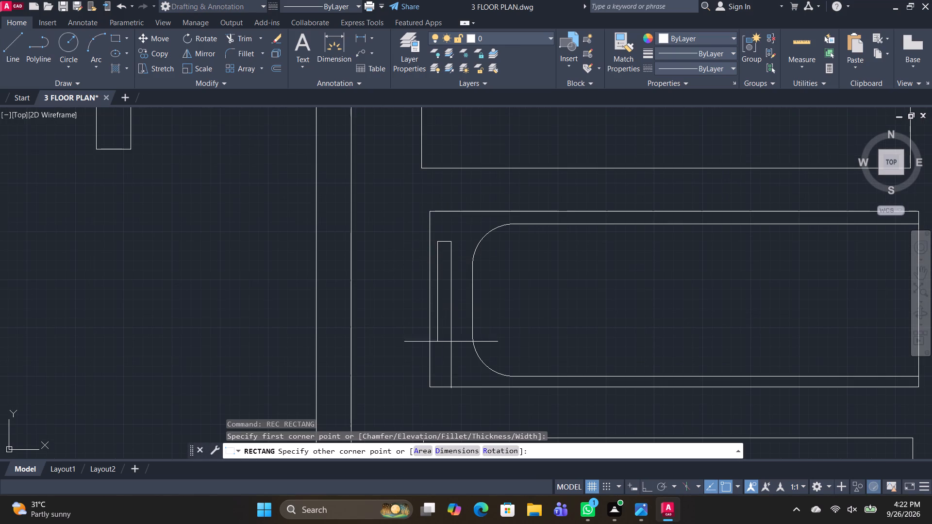
pyautogui.click(464, 352)
pyautogui.press('space')
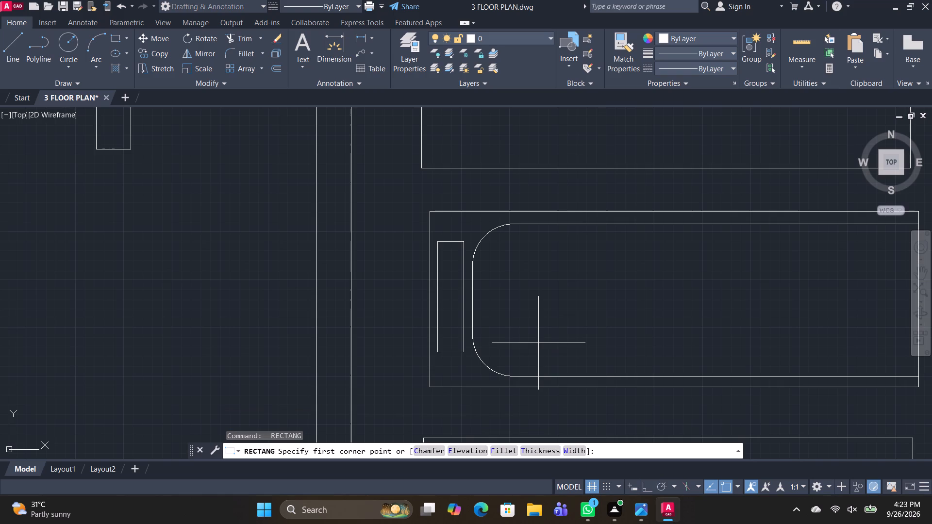
pyautogui.press('Escape')
# Copy the middle rectangle's rounded outline and narrow upright rectangle into the northern rectangle, using the outer southeast corners as reference points.
pyautogui.scroll(-2, 596, 335)
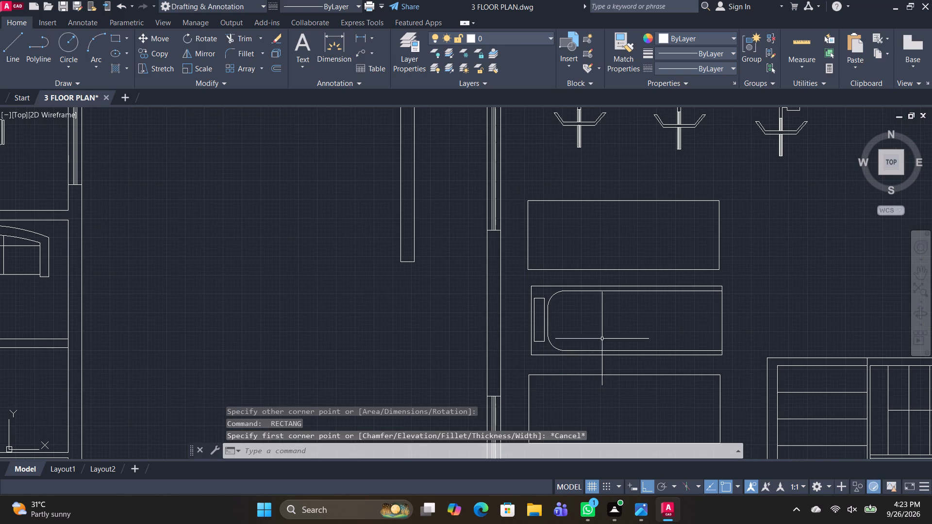
pyautogui.click(554, 326)
pyautogui.click(533, 306)
pyautogui.scroll(2, 571, 296)
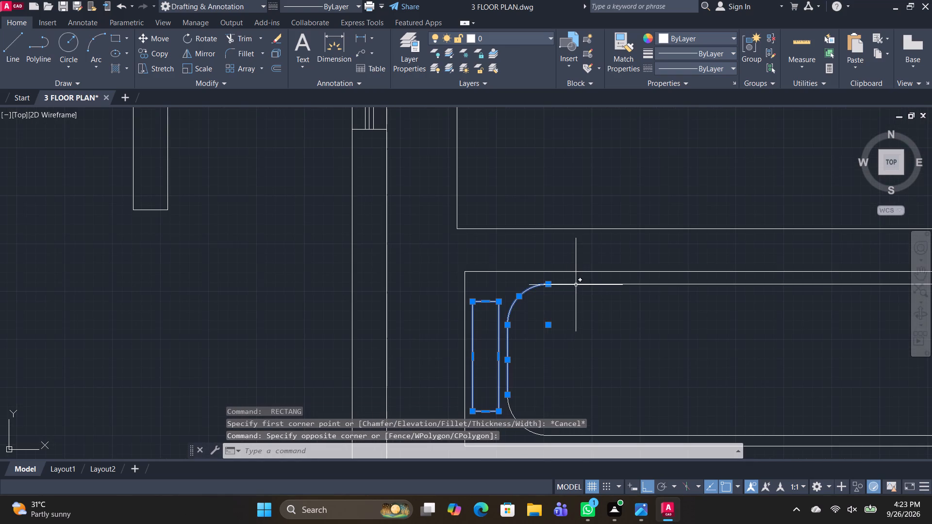
pyautogui.click(576, 285)
pyautogui.scroll(1, 594, 371)
pyautogui.moveTo(586, 369); pyautogui.dragTo(561, 275, button='middle')
pyautogui.click(522, 382)
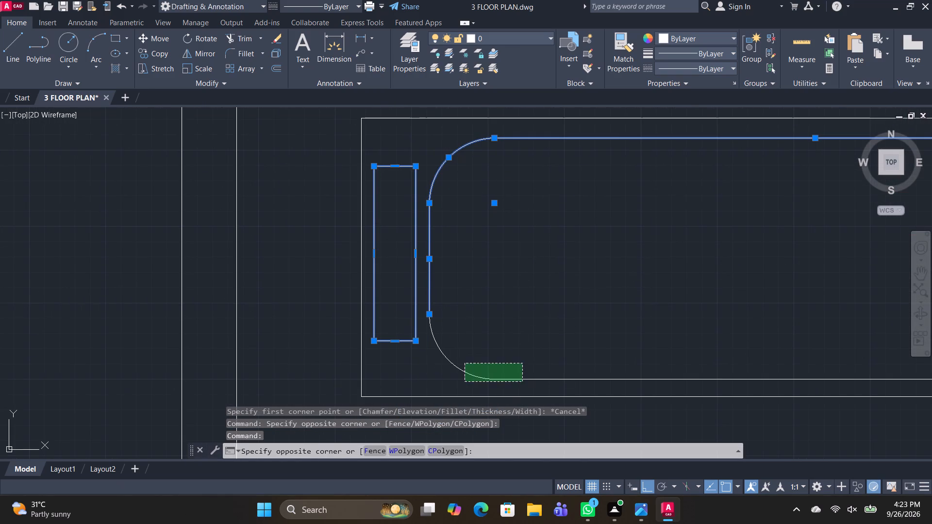
pyautogui.click(465, 363)
pyautogui.scroll(-3, 557, 345)
pyautogui.moveTo(632, 336); pyautogui.dragTo(558, 347, button='middle')
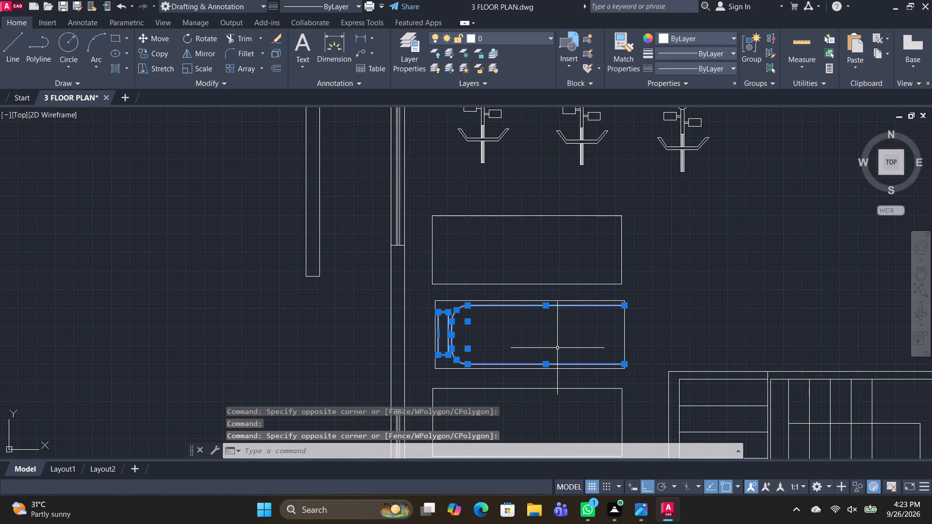
pyautogui.write('CO')
pyautogui.press('space')
pyautogui.scroll(2, 626, 348)
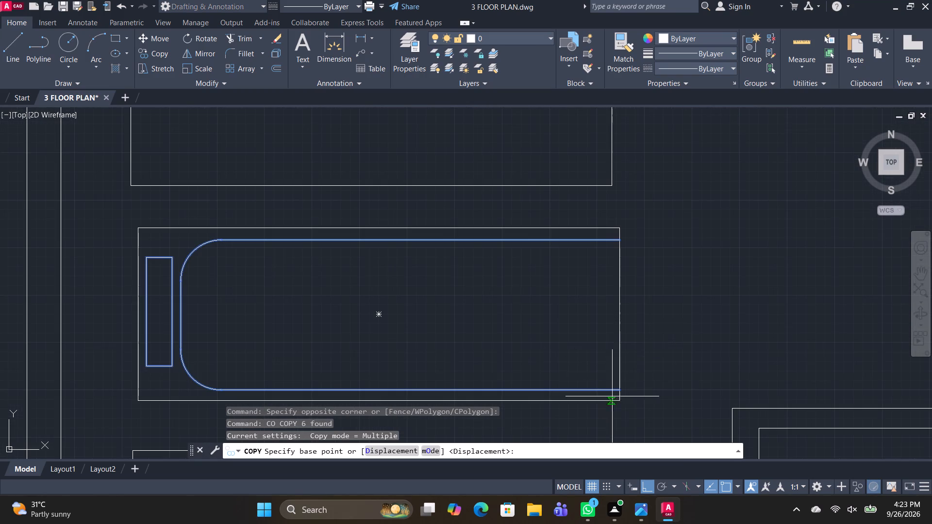
pyautogui.click(621, 398)
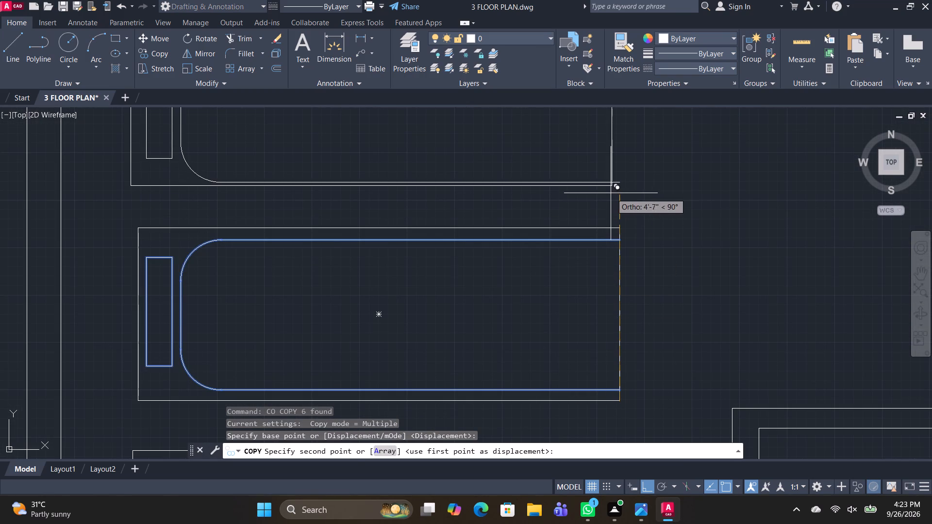
pyautogui.click(612, 187)
# Place another copy of the rounded outline and narrow rectangle in the southern rectangle, aligned to its southeast corner.
pyautogui.scroll(-2, 672, 283)
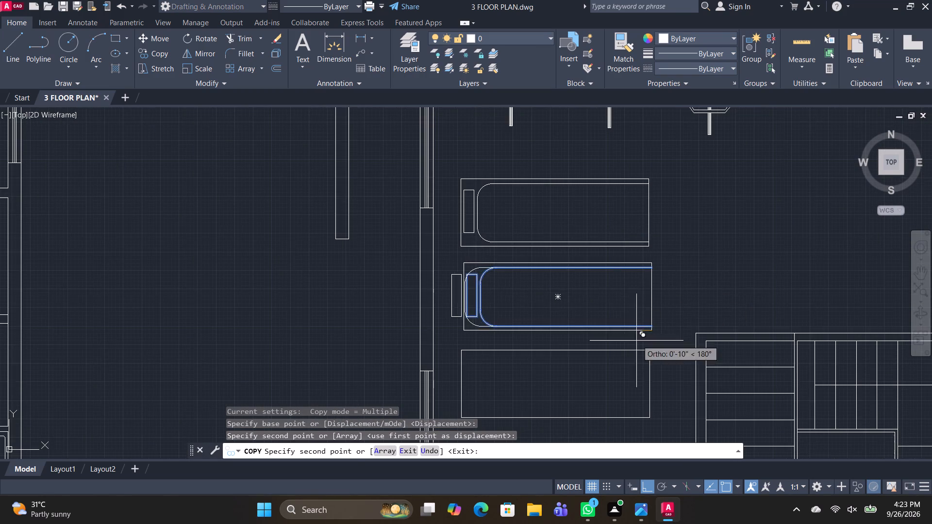
pyautogui.moveTo(637, 311); pyautogui.dragTo(635, 199, button='middle')
pyautogui.scroll(2, 643, 296)
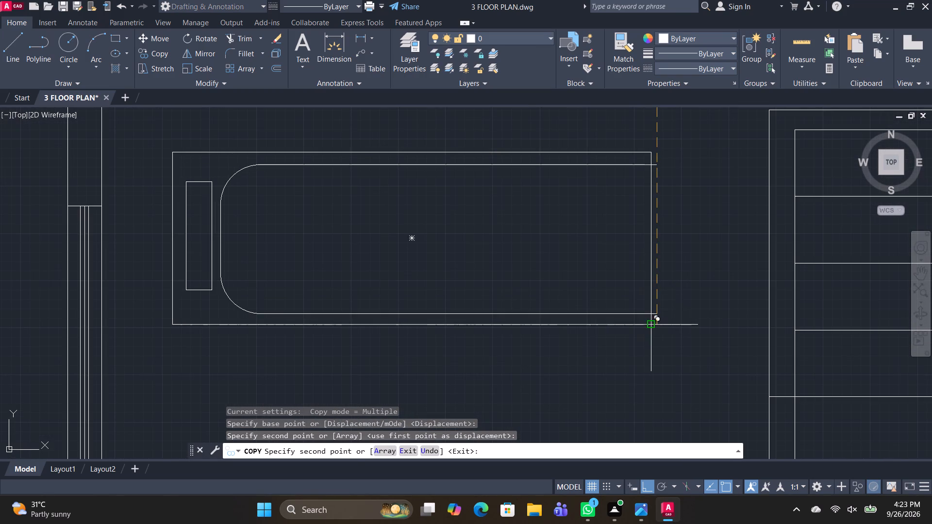
pyautogui.click(652, 324)
pyautogui.press('space')
pyautogui.scroll(-2, 606, 341)
pyautogui.moveTo(653, 339); pyautogui.dragTo(598, 350, button='middle')
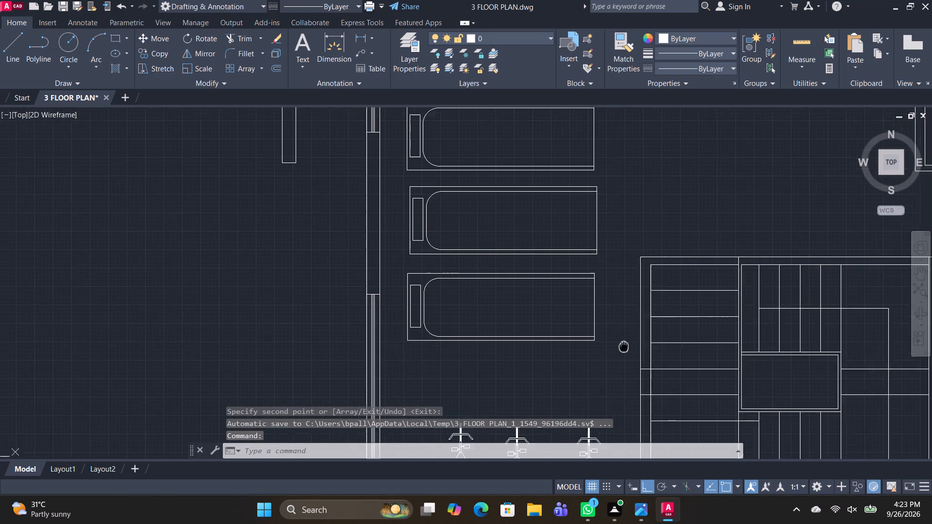
pyautogui.moveTo(598, 350); pyautogui.dragTo(560, 355, button='middle')
pyautogui.press('Escape')
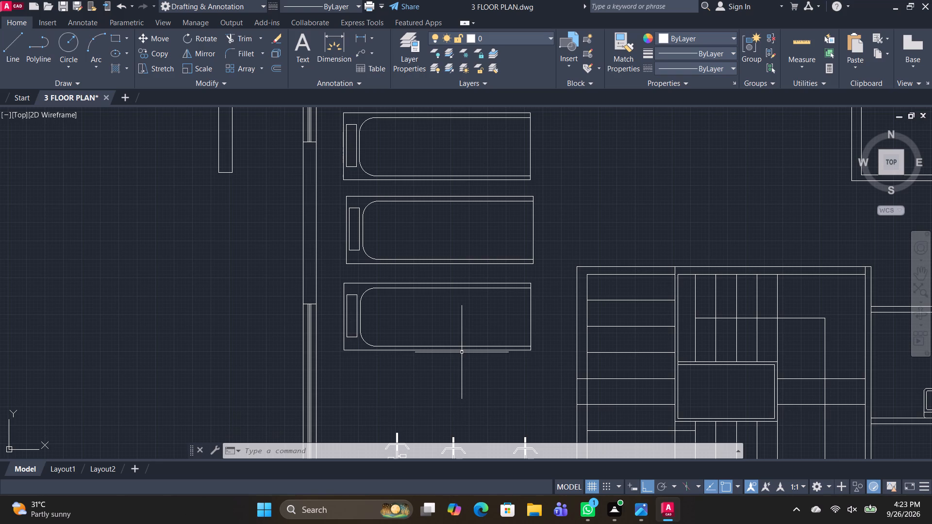
# Draw a long, thin horizontal rectangle as a bar in the open area southeast of the northern bike row.
pyautogui.scroll(-2, 646, 191)
pyautogui.moveTo(686, 195); pyautogui.dragTo(517, 299, button='middle')
pyautogui.scroll(1, 492, 254)
pyautogui.write('REC')
pyautogui.press('space')
pyautogui.scroll(1, 495, 245)
pyautogui.moveTo(459, 247); pyautogui.dragTo(459, 252)
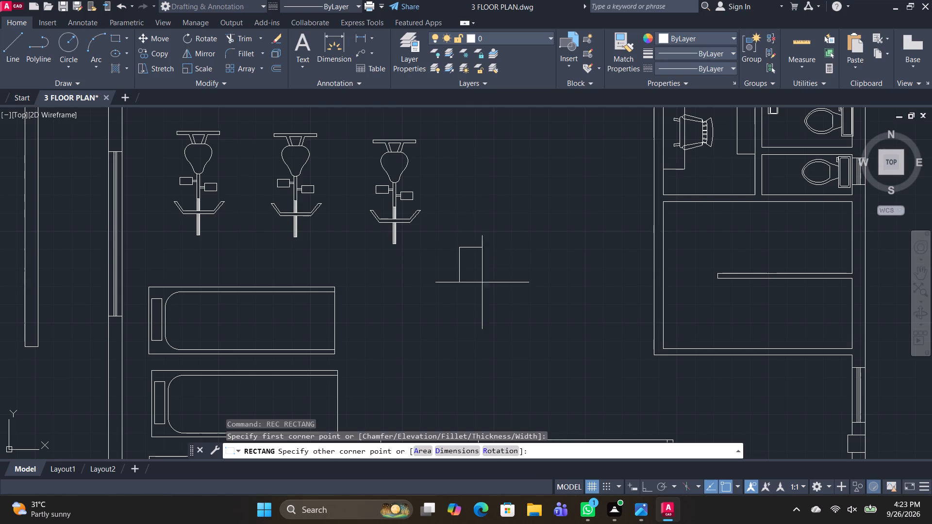
pyautogui.click(620, 251)
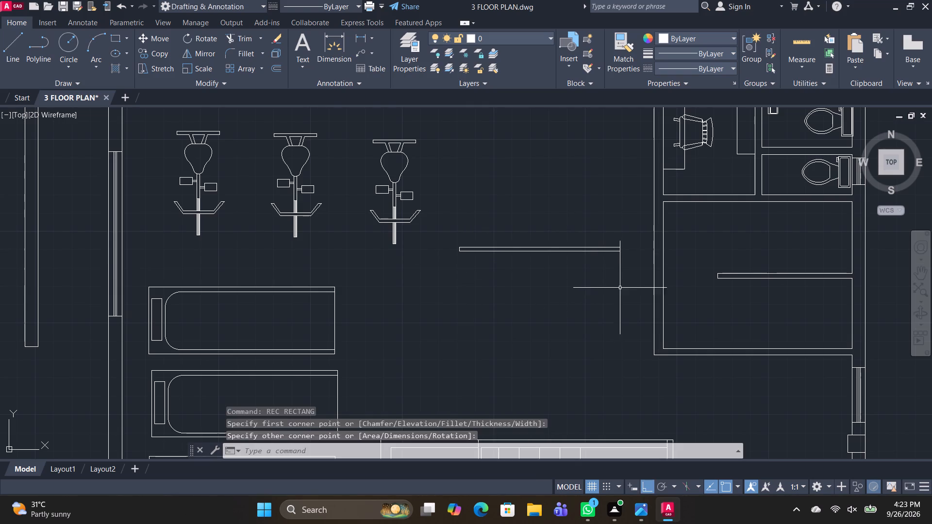
pyautogui.scroll(1, 535, 293)
pyautogui.press('space')
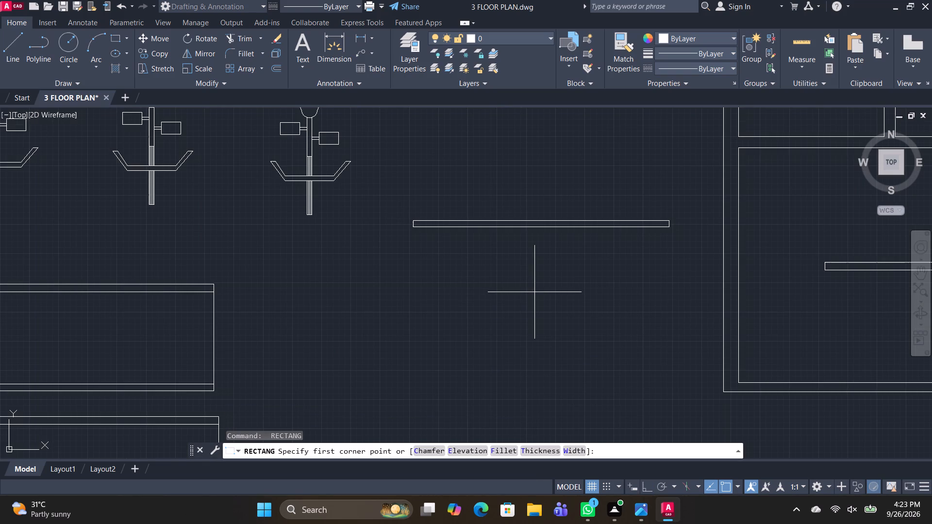
pyautogui.press('Escape')
# Draw a narrow ellipse with its long axis north-south across the bar near its west end.
pyautogui.write('EL')
pyautogui.press('space')
pyautogui.click(446, 192)
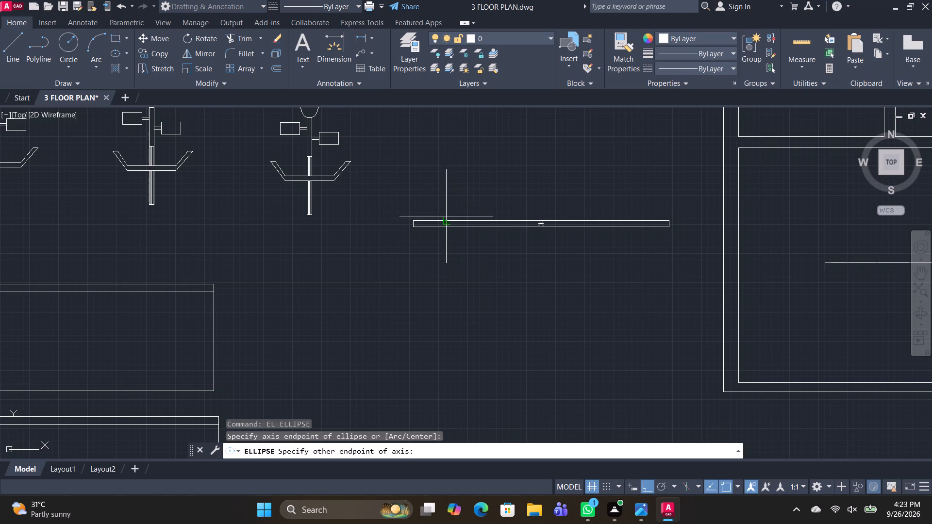
pyautogui.click(449, 264)
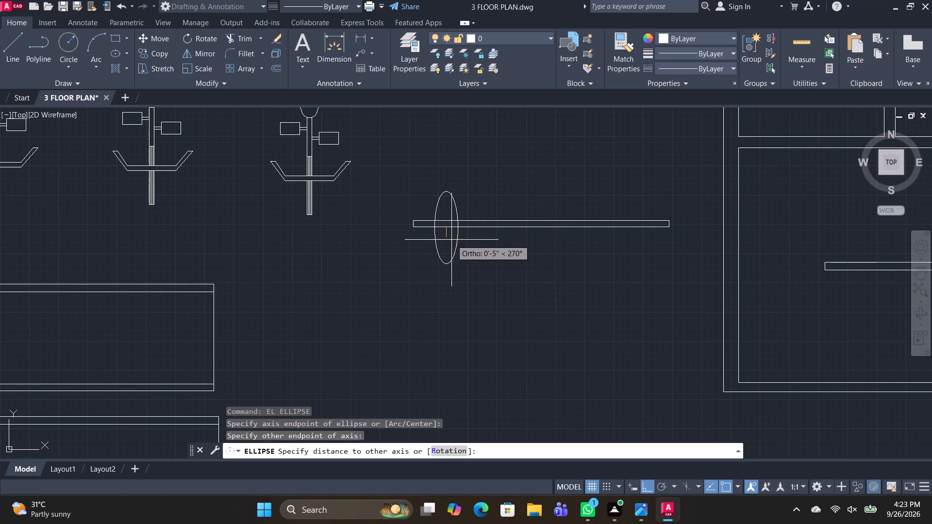
pyautogui.click(451, 240)
# Copy the ellipse three times westward at close spacing so the four ellipses overlap around the bar's west end.
pyautogui.moveTo(461, 252); pyautogui.dragTo(456, 249)
pyautogui.click(447, 243)
pyautogui.write('CO')
pyautogui.press('space')
pyautogui.scroll(1, 459, 223)
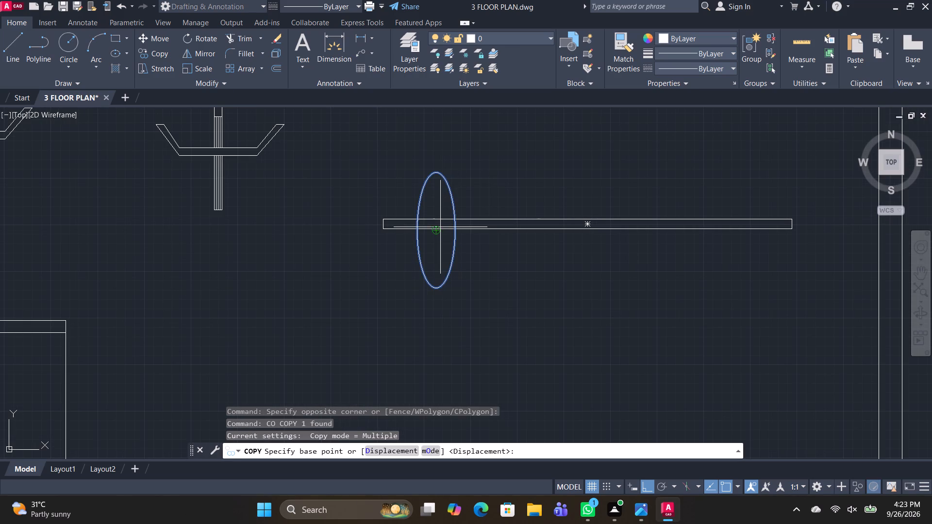
pyautogui.click(435, 230)
pyautogui.click(426, 230)
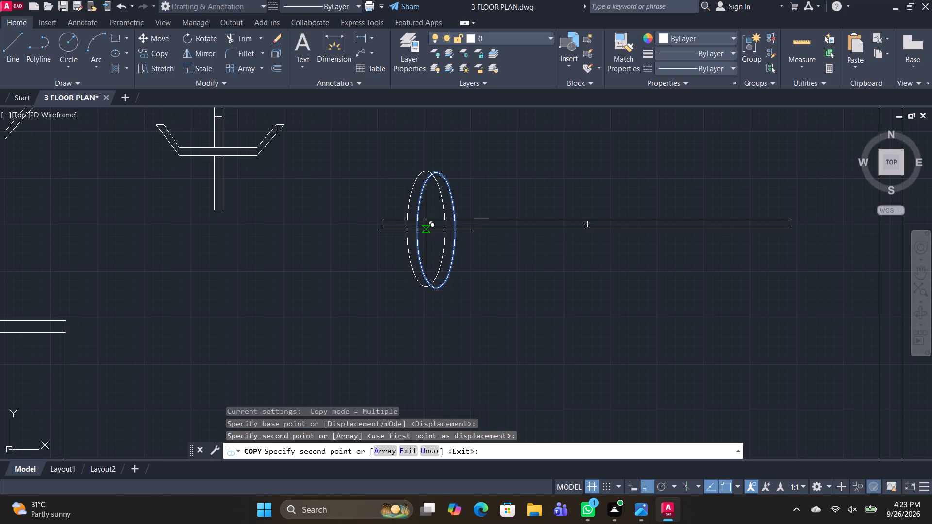
pyautogui.click(413, 230)
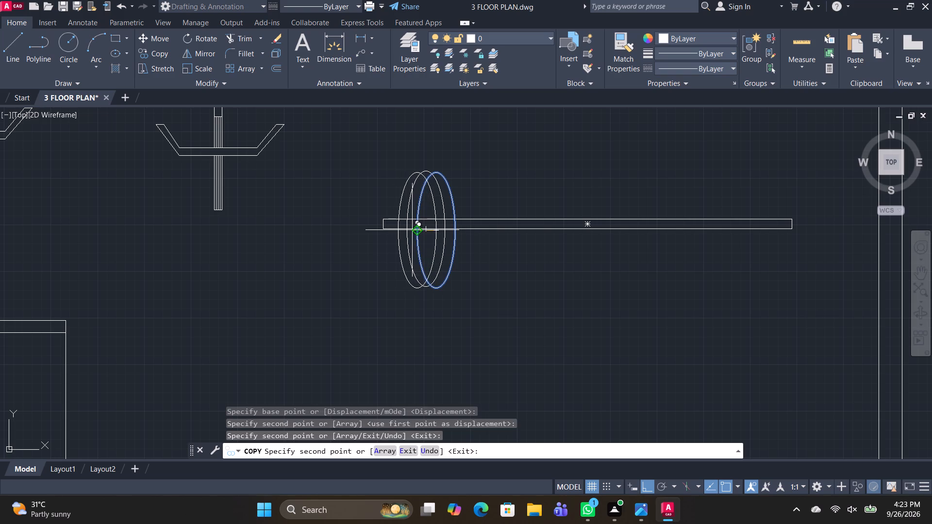
pyautogui.click(400, 230)
pyautogui.press('space')
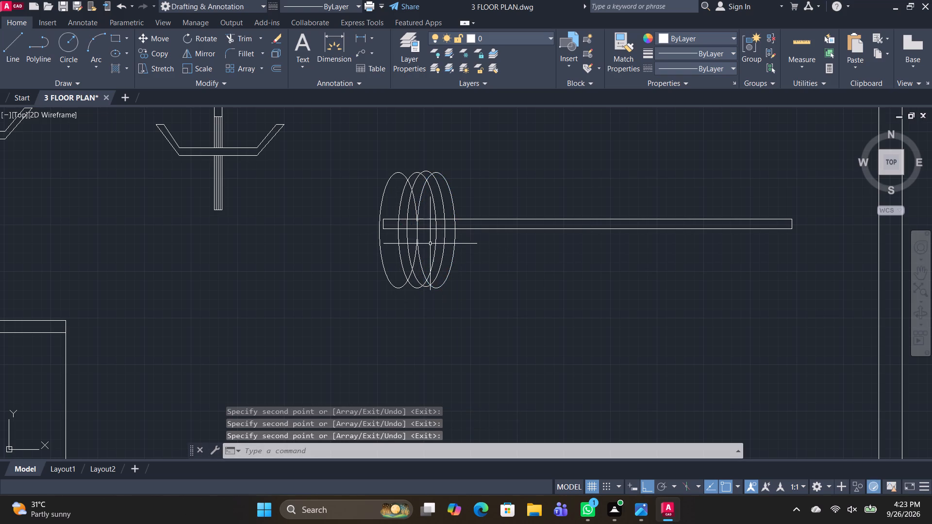
# Trim the overlapping ellipse arcs north of the bar, leaving a three-lobed scalloped outer edge.
pyautogui.scroll(2, 406, 186)
pyautogui.write('TR')
pyautogui.press('space')
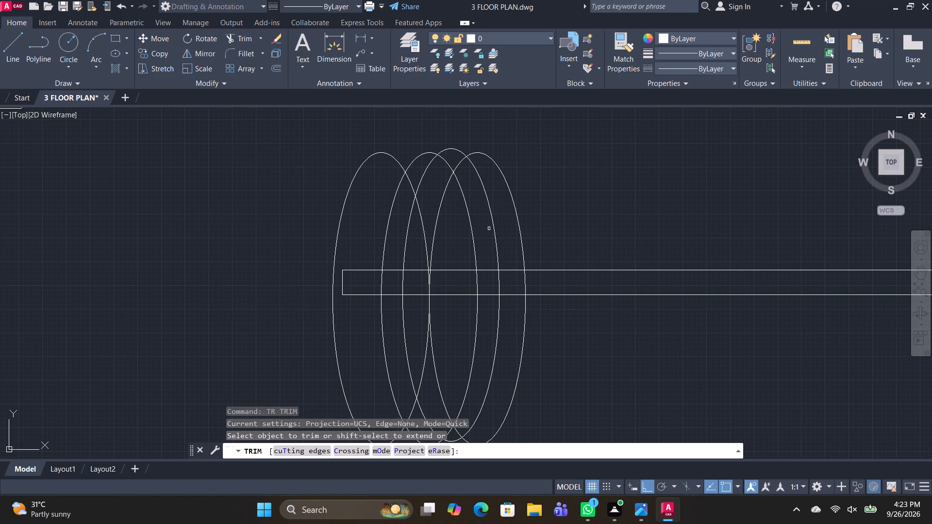
pyautogui.moveTo(490, 227); pyautogui.dragTo(375, 224)
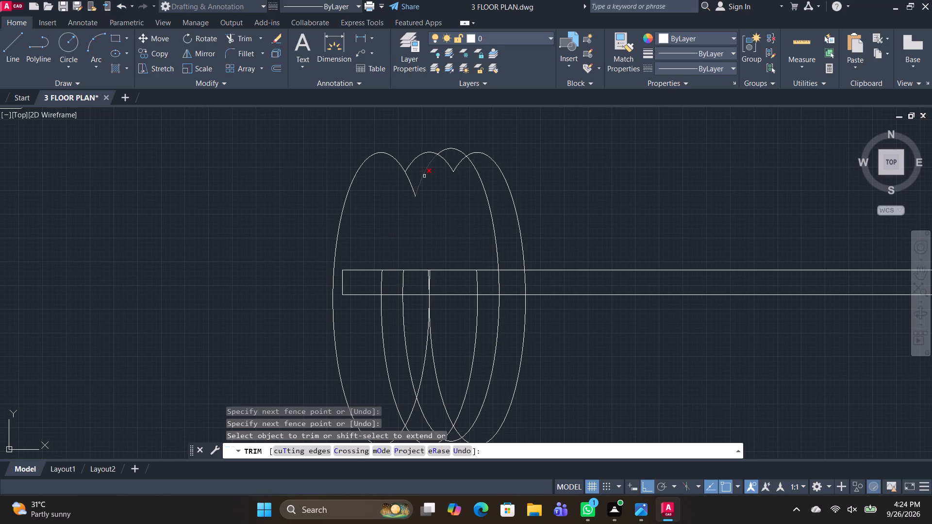
pyautogui.moveTo(426, 177); pyautogui.dragTo(420, 177)
pyautogui.click(424, 166)
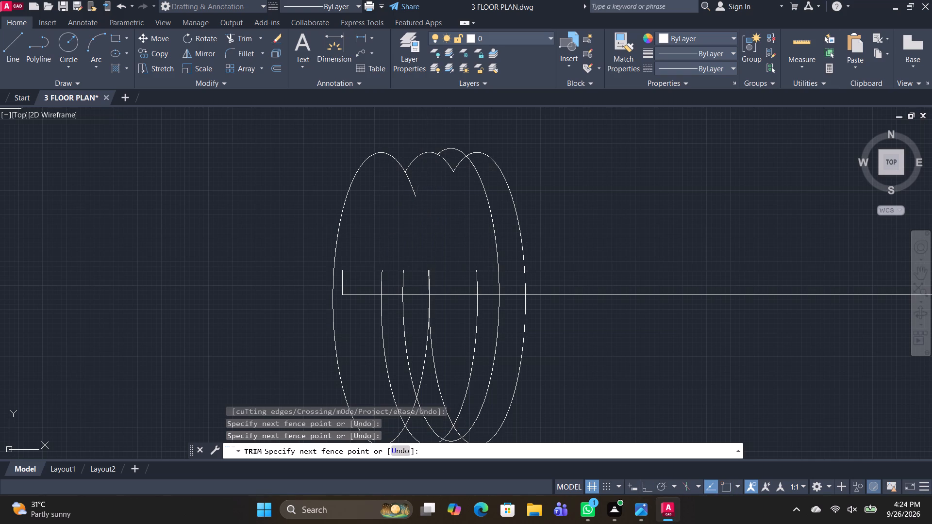
pyautogui.moveTo(411, 176); pyautogui.dragTo(395, 189)
pyautogui.moveTo(474, 170); pyautogui.dragTo(479, 170)
pyautogui.moveTo(450, 157); pyautogui.dragTo(465, 125)
# Trim the overlapping ellipse arcs south of the bar, leaving a matching three-lobed scalloped edge.
pyautogui.scroll(-1, 451, 253)
pyautogui.moveTo(482, 325); pyautogui.dragTo(401, 325)
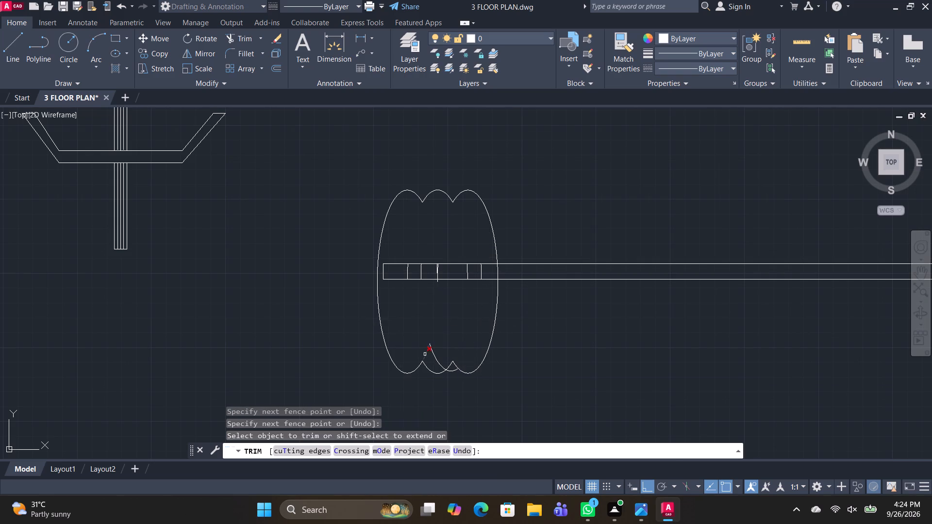
pyautogui.scroll(2, 425, 354)
pyautogui.moveTo(408, 346); pyautogui.dragTo(490, 362)
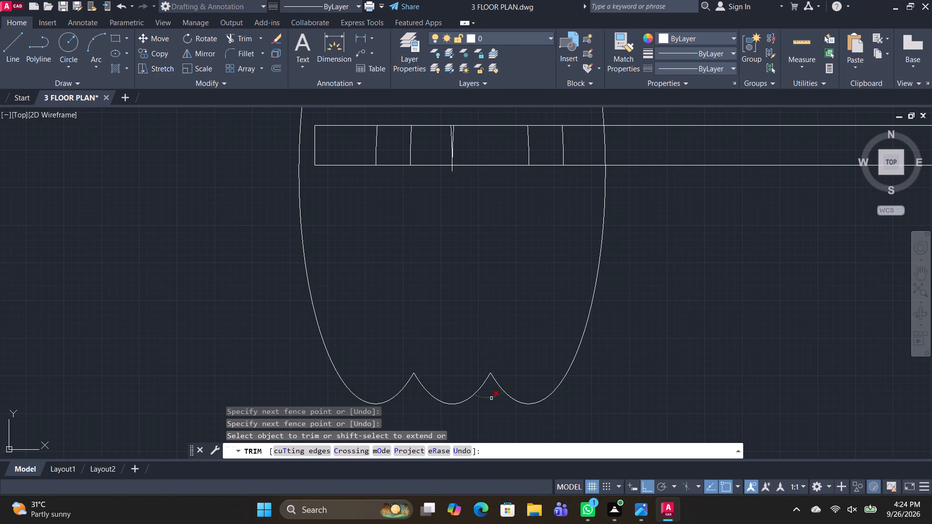
pyautogui.moveTo(491, 398); pyautogui.dragTo(490, 393)
# Remove the leftover ellipse segments inside the bar and the small stub just south of it.
pyautogui.scroll(-2, 528, 328)
pyautogui.scroll(2, 464, 256)
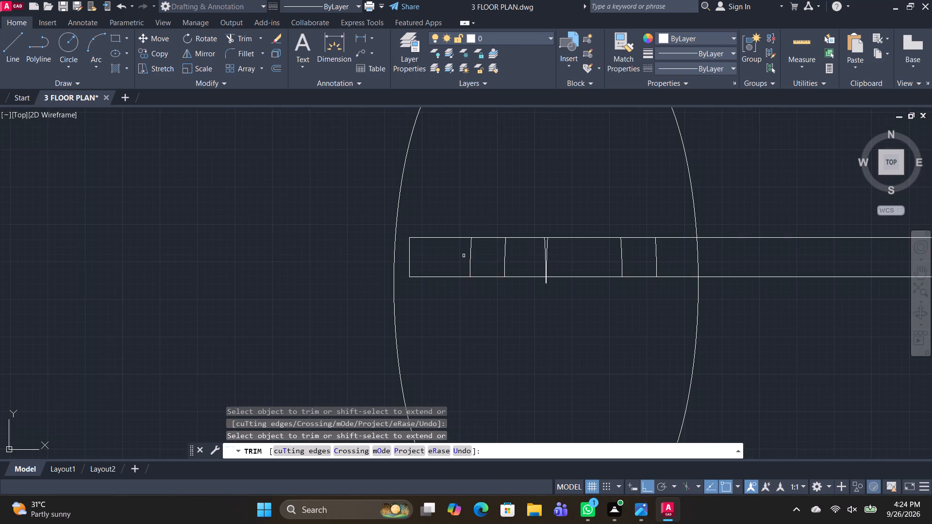
pyautogui.moveTo(464, 256); pyautogui.dragTo(671, 257)
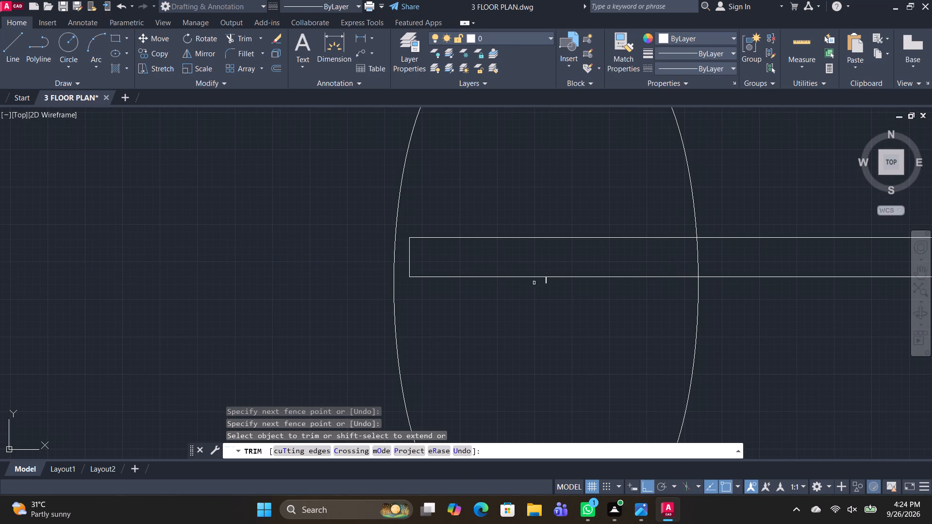
pyautogui.click(547, 283)
pyautogui.press('space')
pyautogui.scroll(-1, 586, 328)
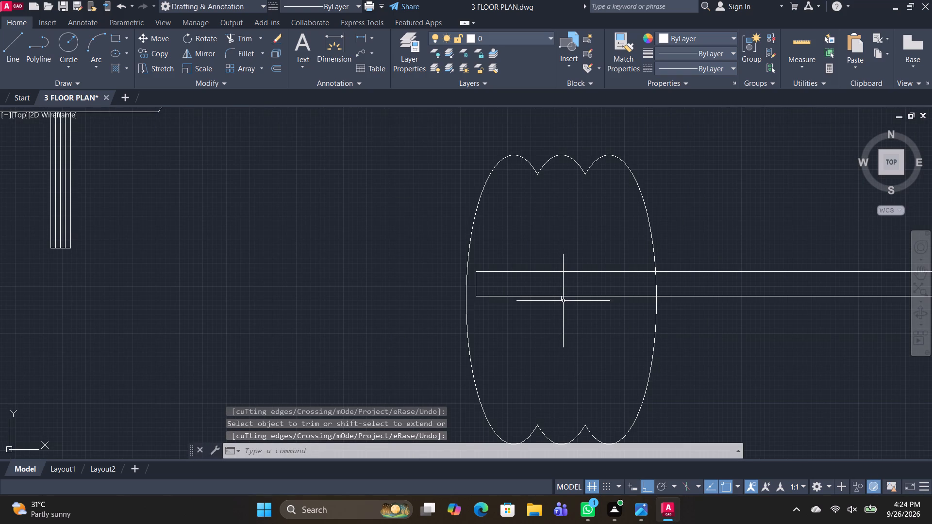
pyautogui.click(563, 301)
pyautogui.click(560, 302)
pyautogui.scroll(3, 559, 301)
pyautogui.click(568, 298)
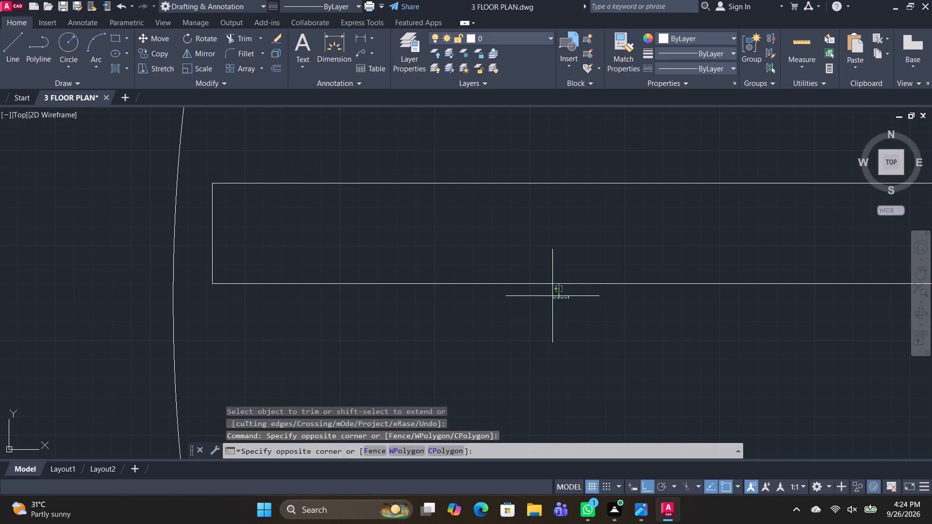
pyautogui.click(547, 293)
pyautogui.press('Delete')
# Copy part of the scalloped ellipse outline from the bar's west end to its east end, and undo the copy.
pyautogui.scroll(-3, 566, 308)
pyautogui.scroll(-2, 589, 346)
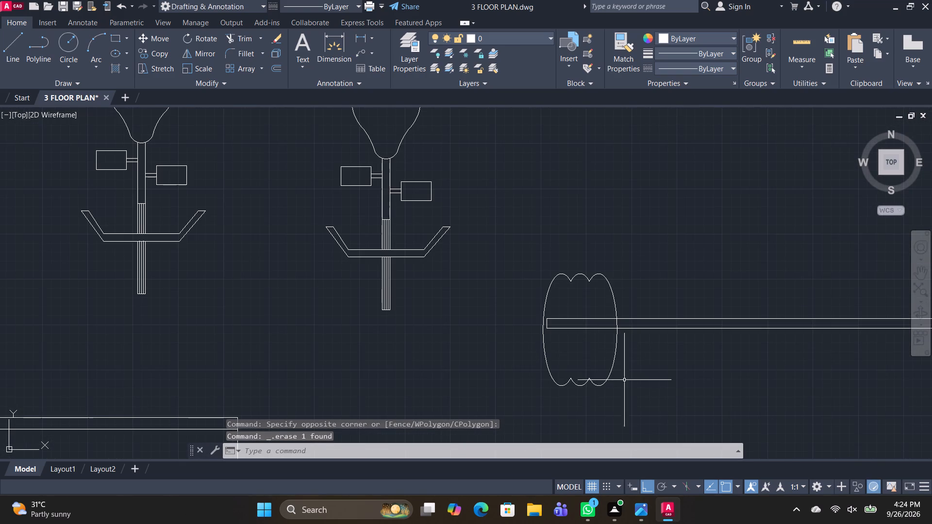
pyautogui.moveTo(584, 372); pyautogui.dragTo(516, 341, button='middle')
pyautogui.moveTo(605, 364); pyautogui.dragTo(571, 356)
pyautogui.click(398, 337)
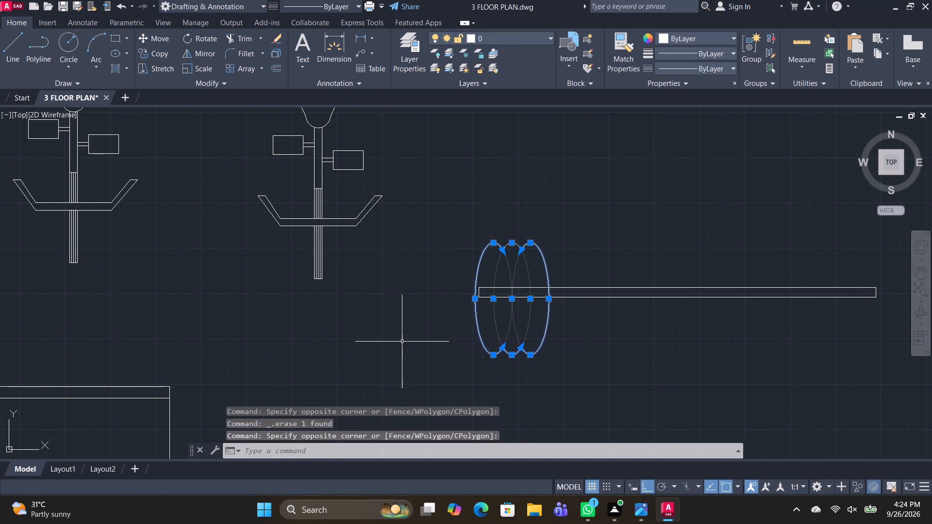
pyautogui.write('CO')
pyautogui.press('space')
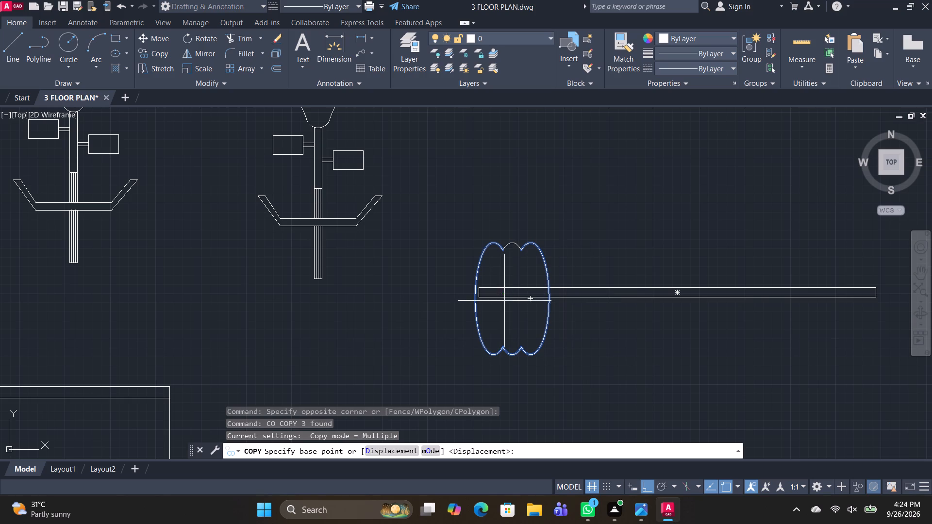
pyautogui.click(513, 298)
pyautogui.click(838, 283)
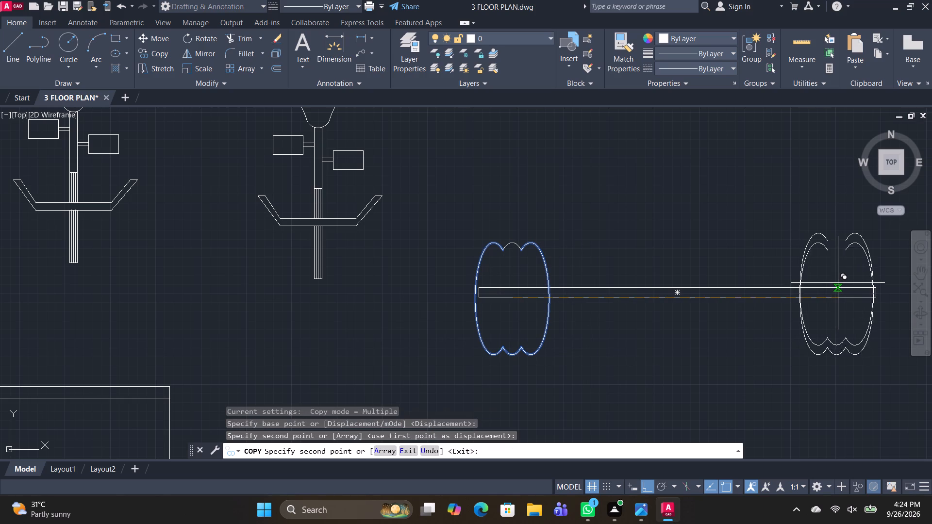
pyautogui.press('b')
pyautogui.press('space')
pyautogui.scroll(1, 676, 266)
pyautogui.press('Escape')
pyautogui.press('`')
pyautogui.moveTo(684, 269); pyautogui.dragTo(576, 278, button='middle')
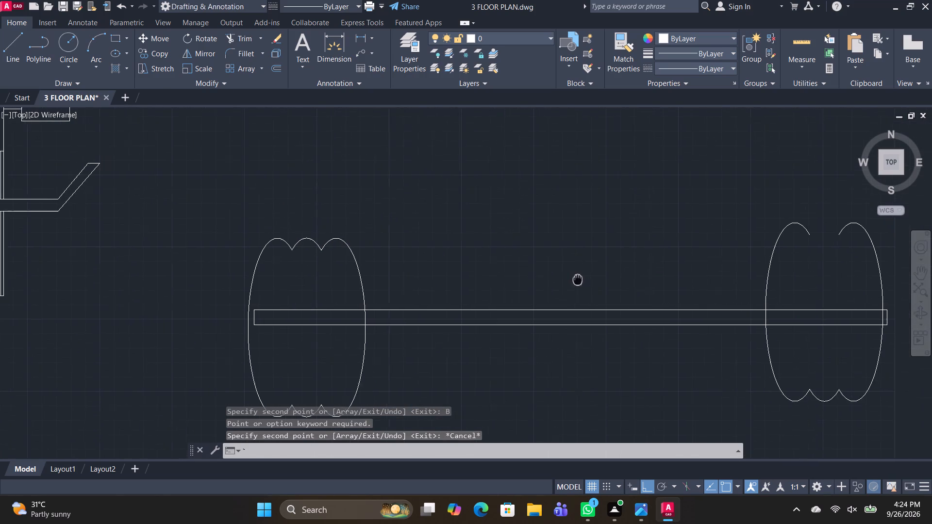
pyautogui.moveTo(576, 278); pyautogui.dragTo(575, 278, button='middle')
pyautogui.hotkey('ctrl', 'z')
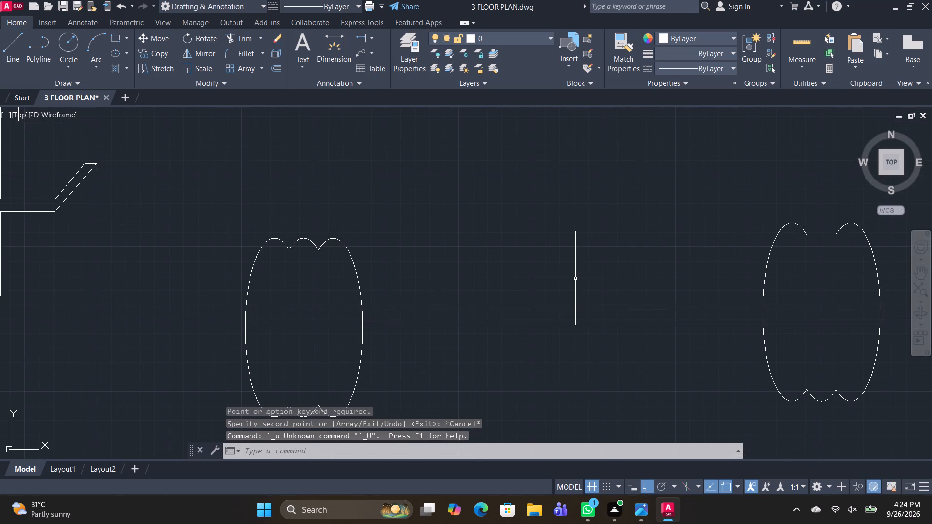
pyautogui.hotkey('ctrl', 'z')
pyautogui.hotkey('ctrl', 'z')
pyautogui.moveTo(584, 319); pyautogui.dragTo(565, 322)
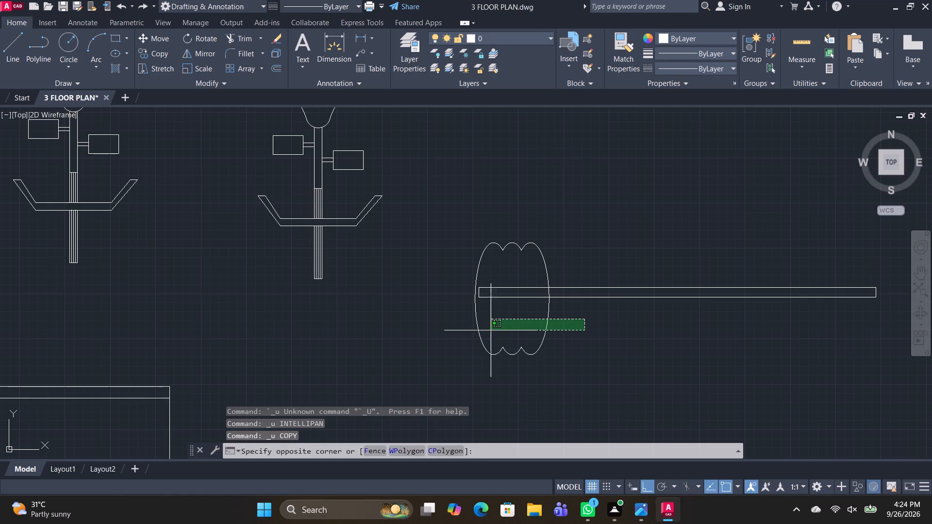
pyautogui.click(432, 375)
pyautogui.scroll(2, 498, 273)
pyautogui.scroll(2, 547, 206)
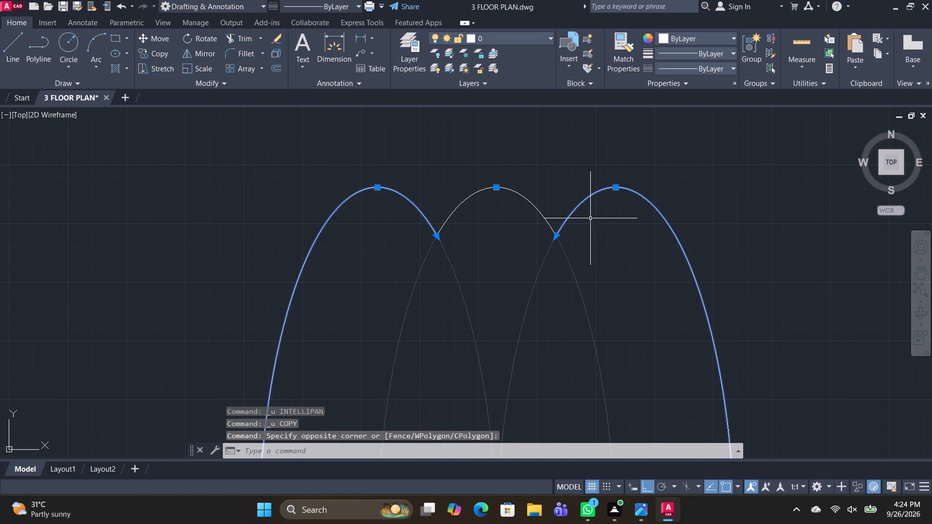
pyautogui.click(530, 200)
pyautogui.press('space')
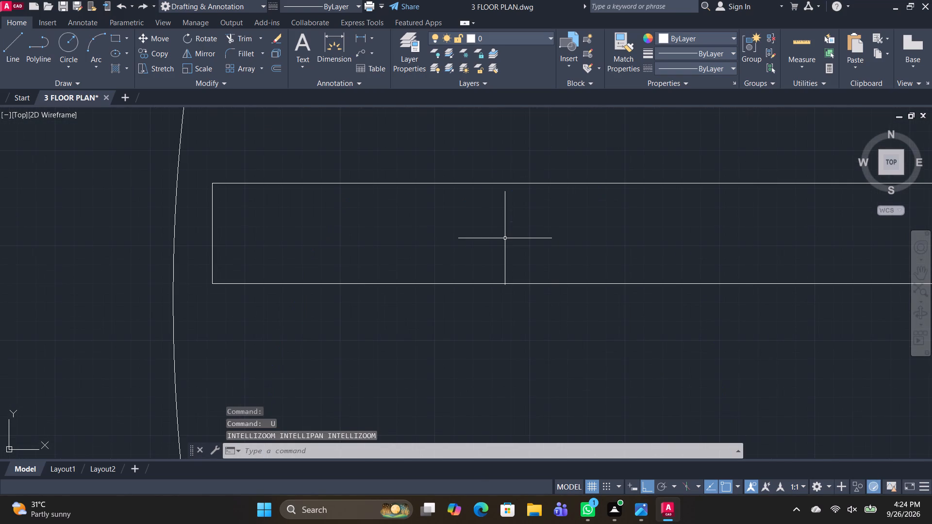
# Copy the complete three-lobed ellipse outline, including its middle arcs, from the bar's west end to its east end.
pyautogui.scroll(-2, 505, 238)
pyautogui.scroll(-3, 681, 249)
pyautogui.moveTo(711, 214); pyautogui.dragTo(662, 218)
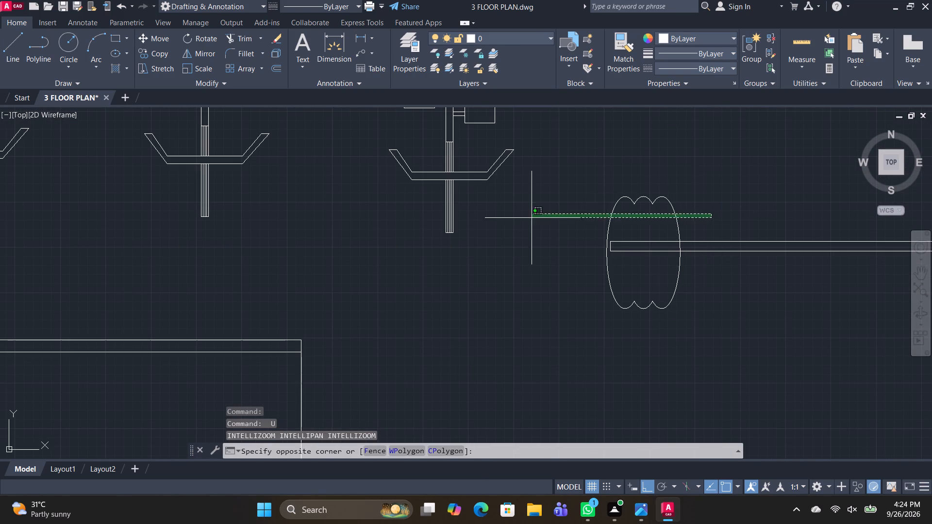
pyautogui.click(555, 188)
pyautogui.scroll(3, 624, 296)
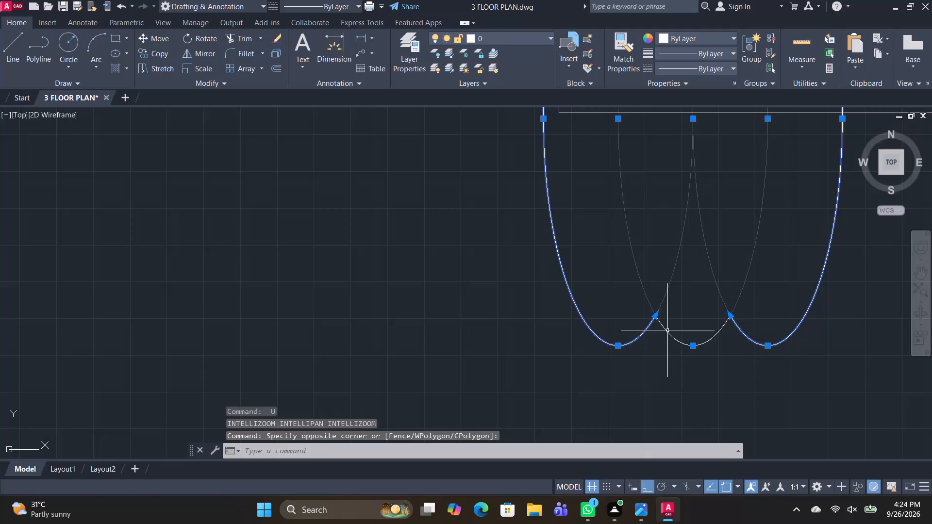
pyautogui.click(667, 332)
pyautogui.write('CO')
pyautogui.press('space')
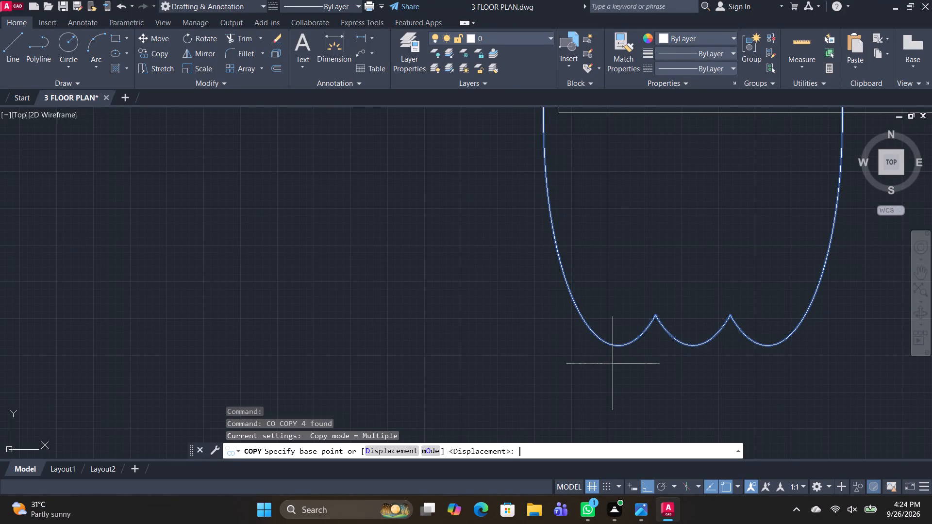
pyautogui.scroll(-3, 680, 173)
pyautogui.click(683, 154)
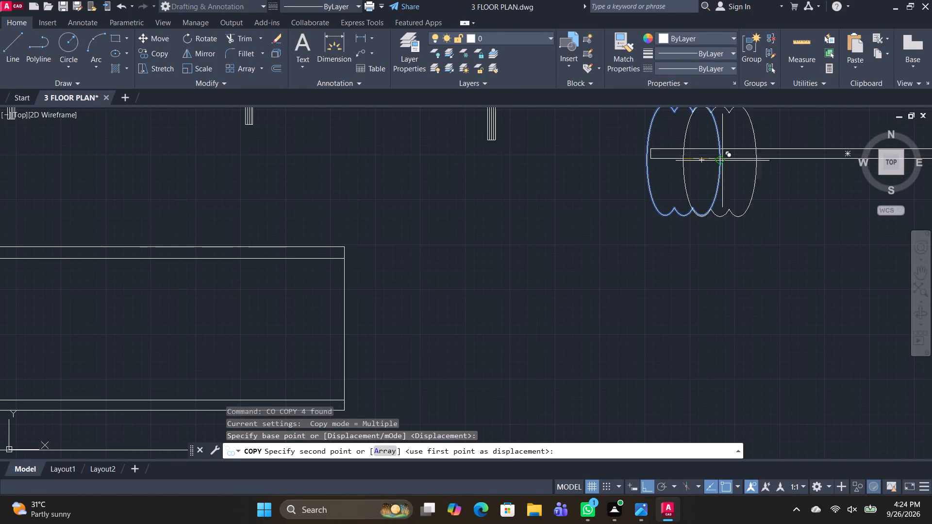
pyautogui.moveTo(773, 169); pyautogui.dragTo(428, 196, button='middle')
pyautogui.click(655, 195)
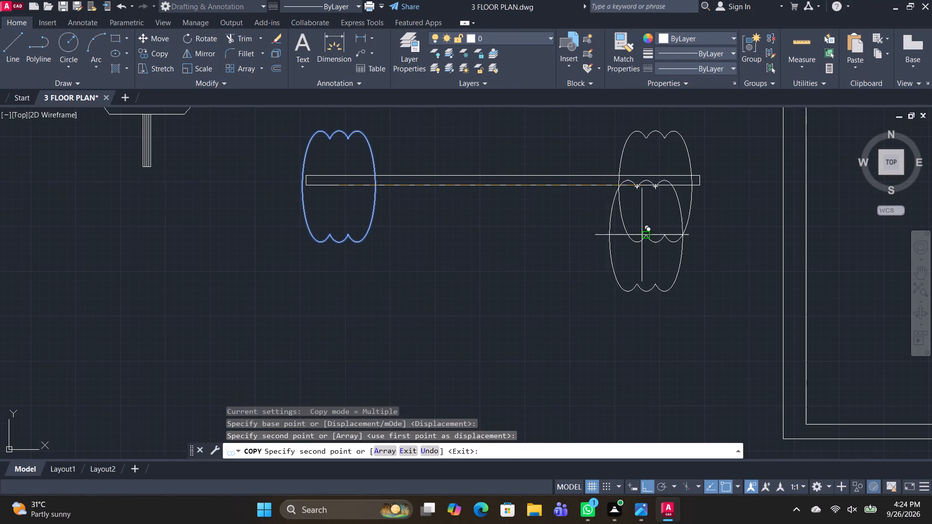
pyautogui.press('space')
pyautogui.scroll(-2, 530, 253)
pyautogui.scroll(1, 443, 219)
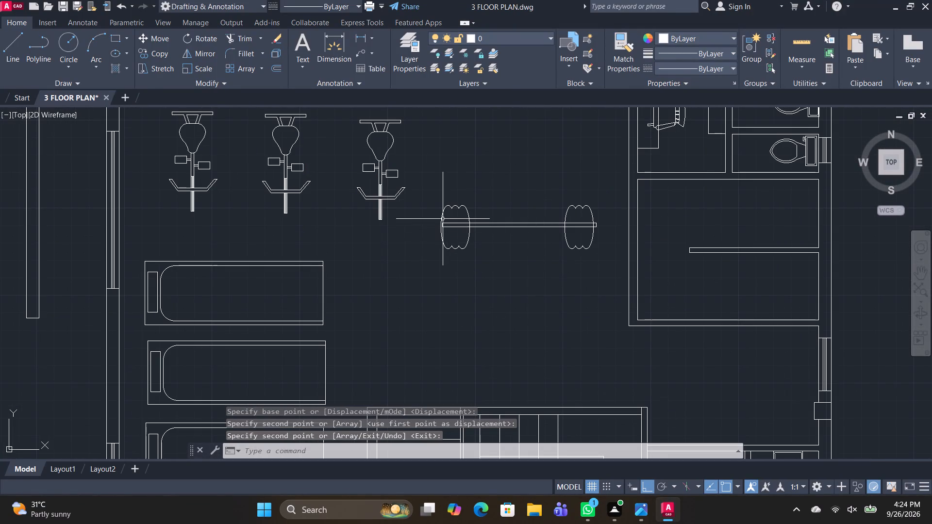
pyautogui.press('Escape')
# Extend the inner arcs at the bar's west end to form three overlapping plates, with the easternmost ellipse complete.
pyautogui.scroll(1, 473, 205)
pyautogui.write('TR')
pyautogui.press('space')
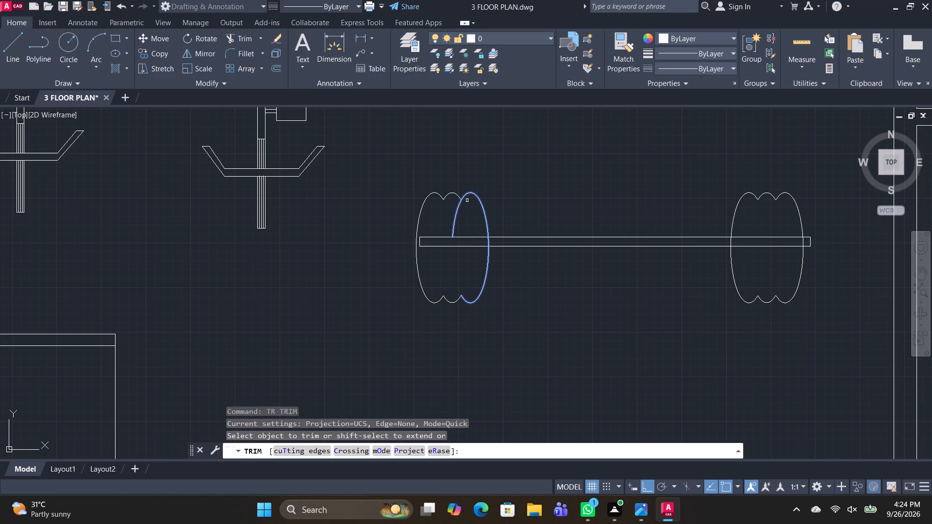
pyautogui.keyDown('shift'); pyautogui.click(468, 195); pyautogui.keyUp('shift')
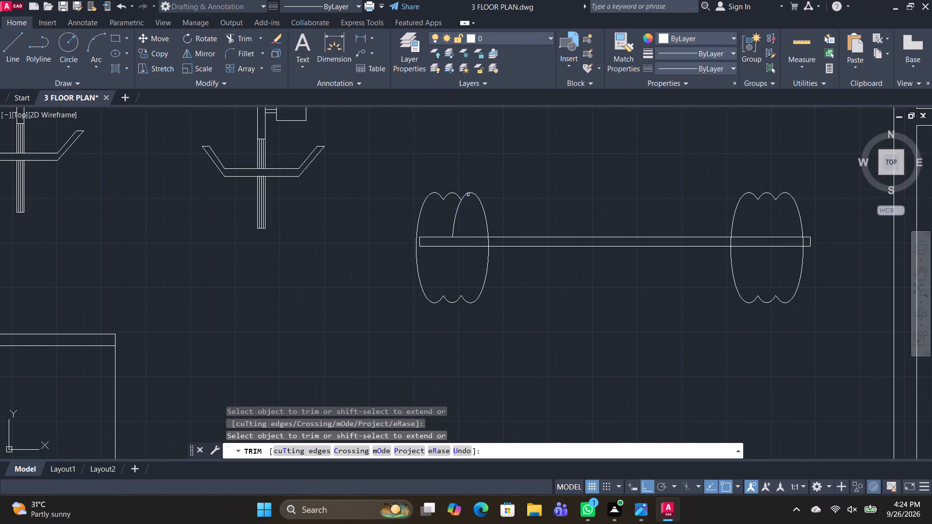
pyautogui.keyDown('shift'); pyautogui.click(455, 219); pyautogui.keyUp('shift')
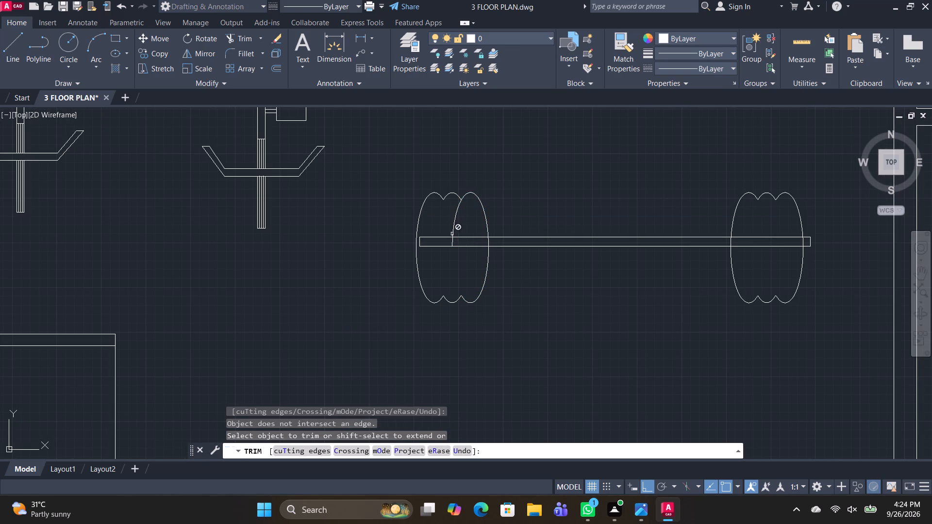
pyautogui.keyDown('shift'); pyautogui.click(454, 233); pyautogui.keyUp('shift')
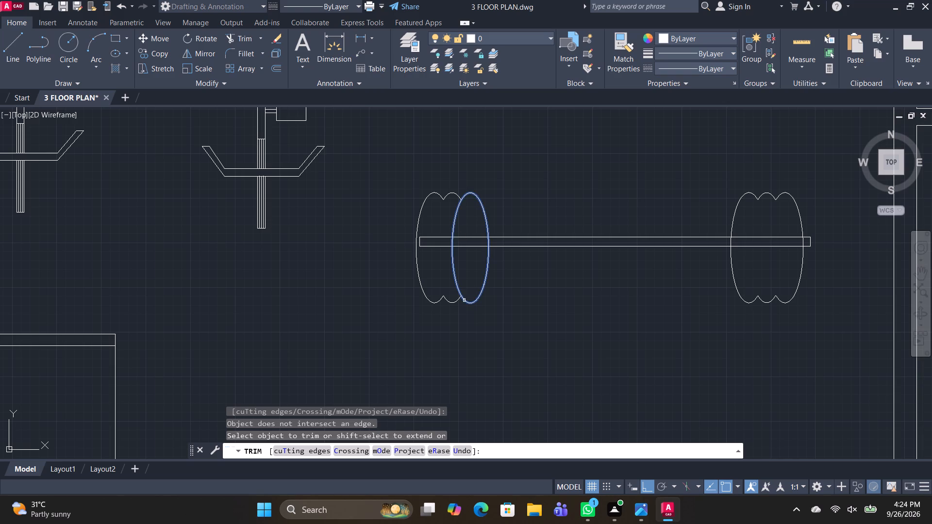
pyautogui.keyDown('shift'); pyautogui.click(464, 300); pyautogui.keyUp('shift')
pyautogui.keyDown('shift'); pyautogui.click(447, 194); pyautogui.keyUp('shift')
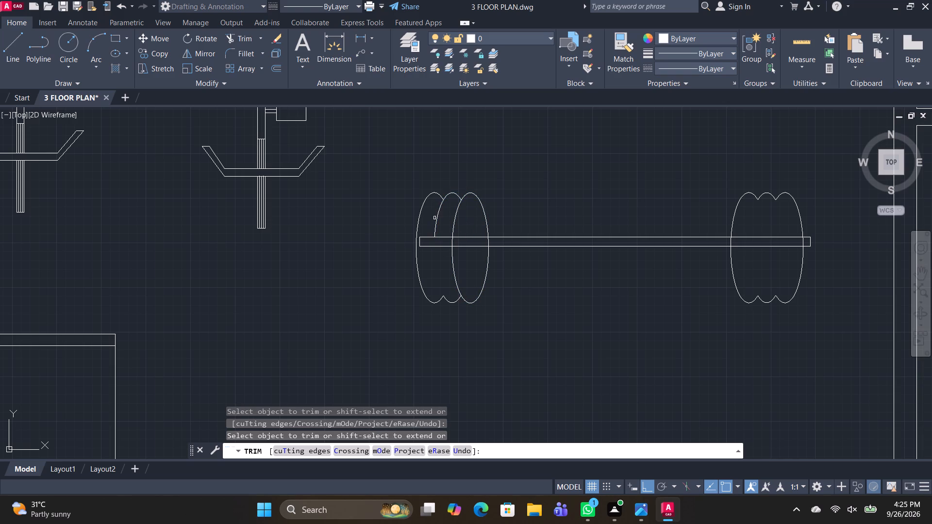
pyautogui.keyDown('shift'); pyautogui.click(438, 220); pyautogui.keyUp('shift')
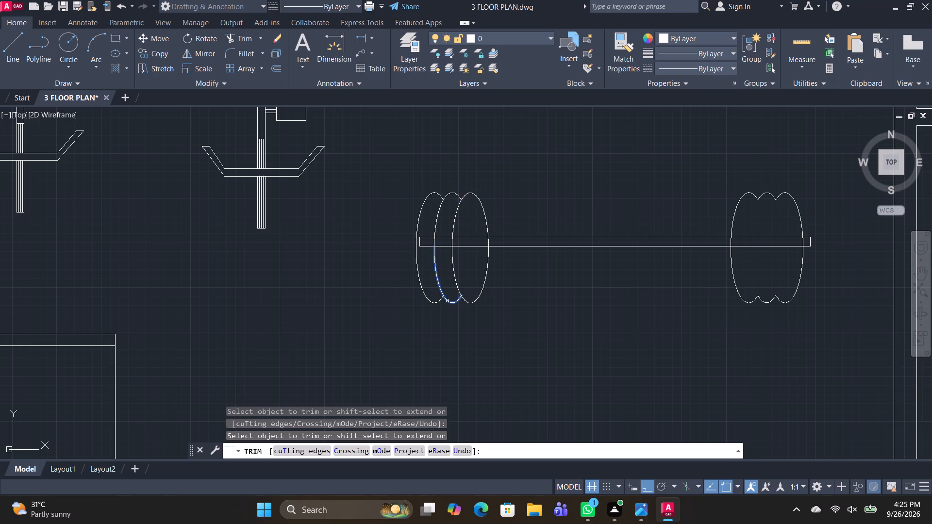
pyautogui.keyDown('shift'); pyautogui.click(447, 301); pyautogui.keyUp('shift')
# Extend the inner arcs at the bar's east end to form three overlapping plates, with the westernmost ellipse complete.
pyautogui.keyDown('shift'); pyautogui.click(771, 195); pyautogui.keyUp('shift')
pyautogui.keyDown('shift'); pyautogui.click(782, 218); pyautogui.keyUp('shift')
pyautogui.keyDown('shift'); pyautogui.click(785, 242); pyautogui.keyUp('shift')
pyautogui.keyDown('shift'); pyautogui.click(750, 193); pyautogui.keyUp('shift')
pyautogui.keyDown('shift'); pyautogui.click(765, 228); pyautogui.keyUp('shift')
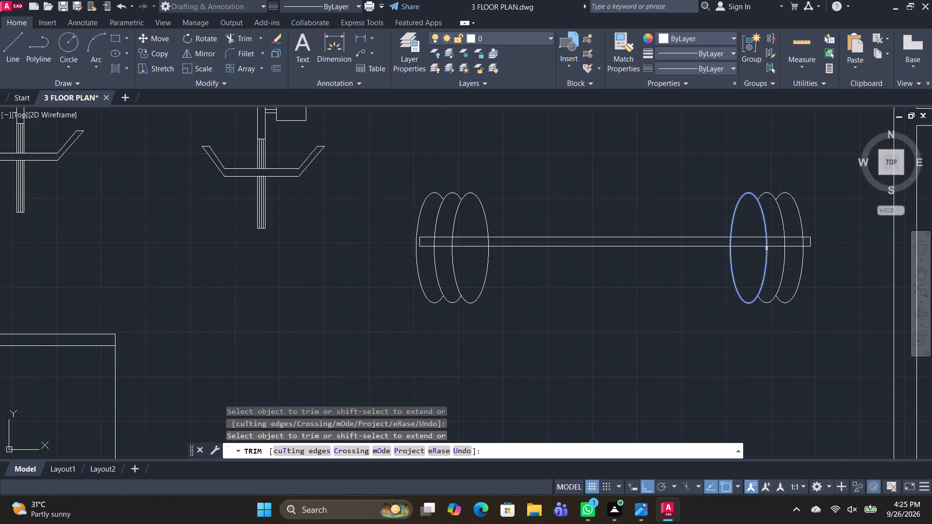
pyautogui.keyDown('shift'); pyautogui.click(768, 243); pyautogui.keyUp('shift')
pyautogui.scroll(-1, 692, 317)
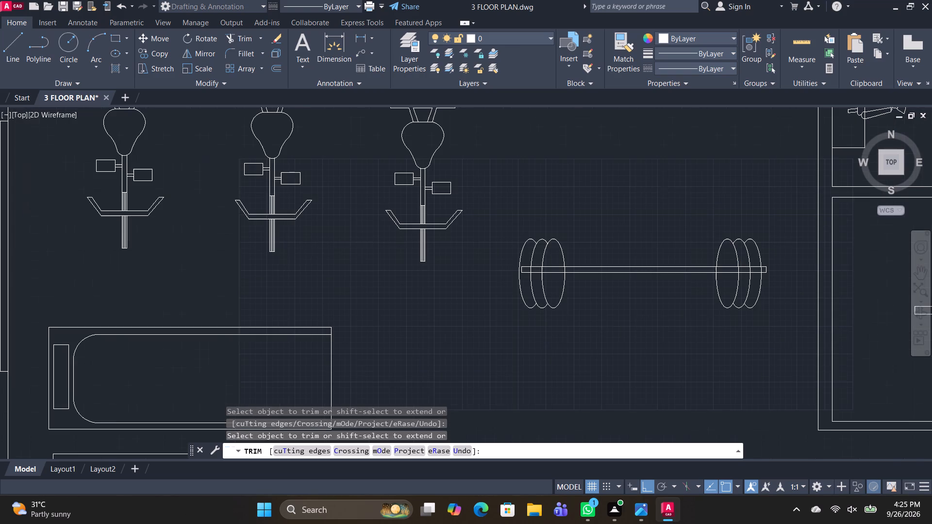
pyautogui.press('space')
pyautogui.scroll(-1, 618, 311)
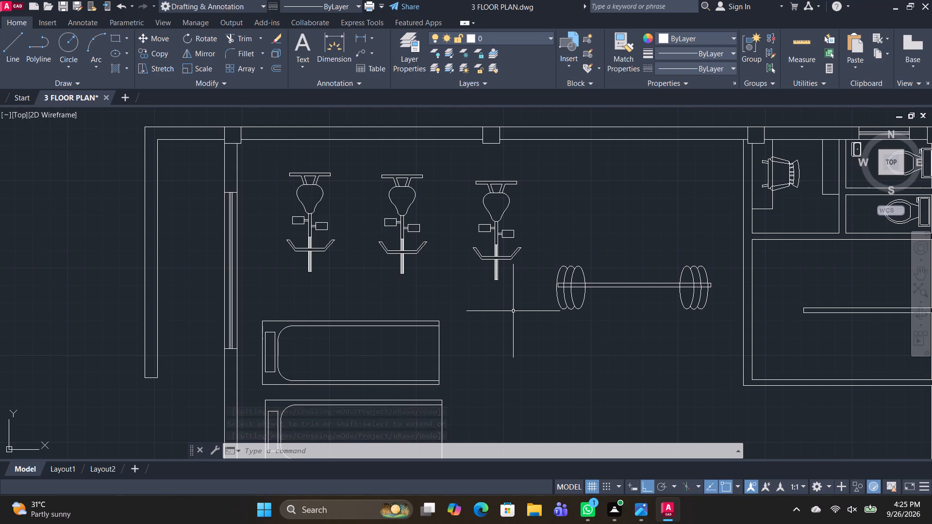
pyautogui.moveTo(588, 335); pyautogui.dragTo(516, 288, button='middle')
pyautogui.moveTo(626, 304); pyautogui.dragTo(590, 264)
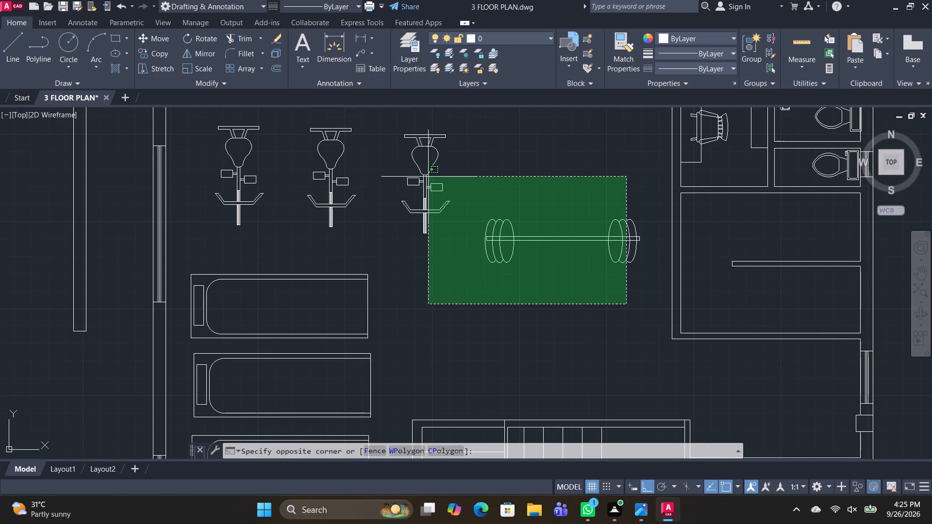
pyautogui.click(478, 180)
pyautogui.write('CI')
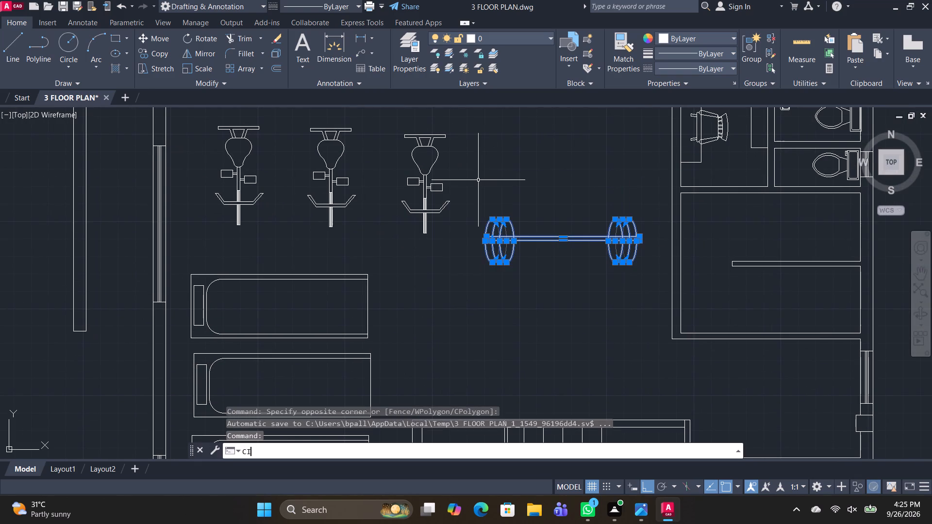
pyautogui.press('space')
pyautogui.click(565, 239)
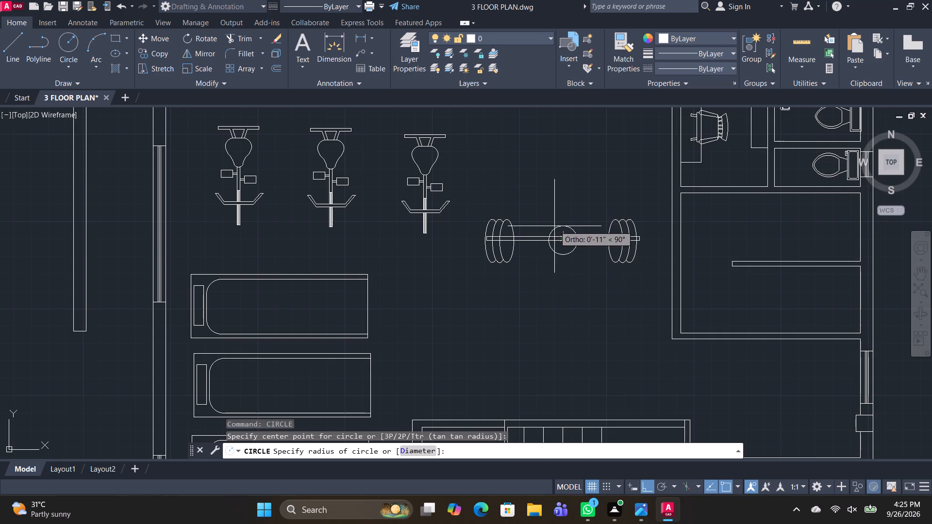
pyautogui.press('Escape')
# Copy the whole barbell twice northward at near-equal spacing, making a column of three barbells east of the bikes.
pyautogui.moveTo(649, 302); pyautogui.dragTo(636, 287)
pyautogui.click(472, 193)
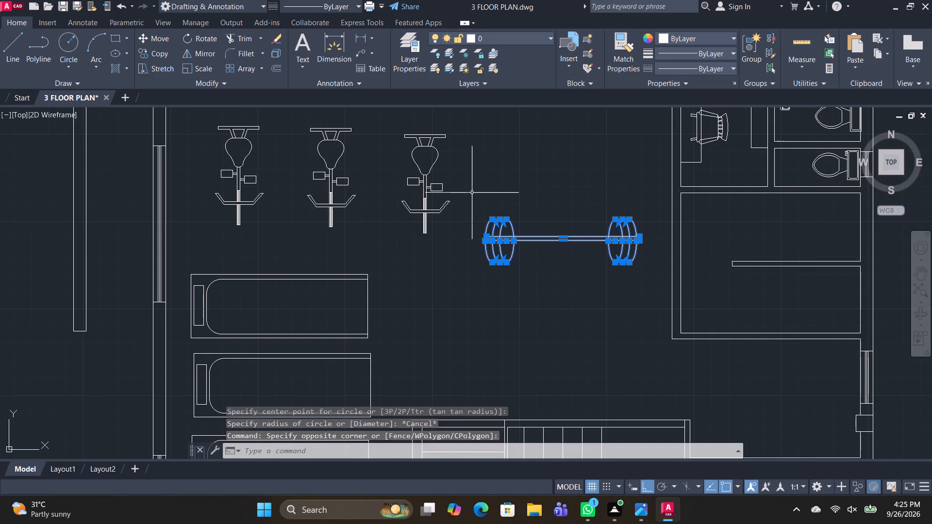
pyautogui.write('CO')
pyautogui.press('space')
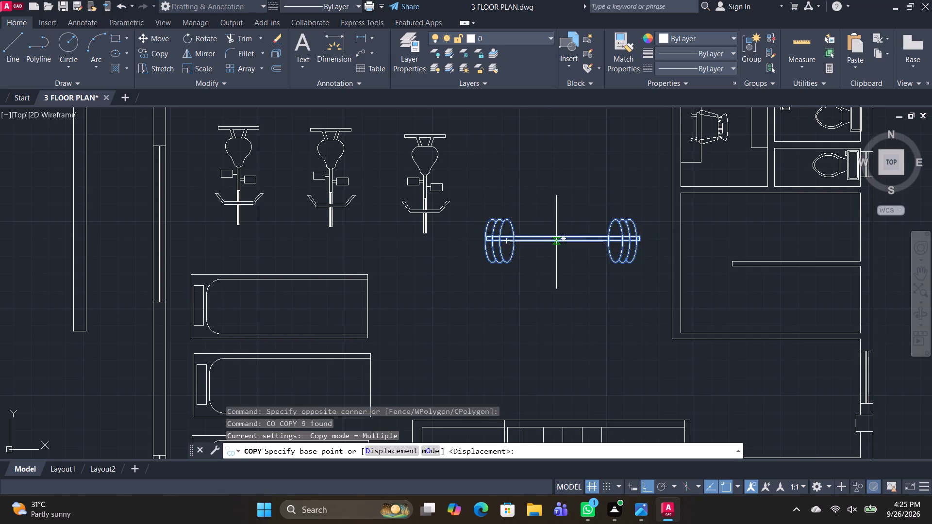
pyautogui.click(564, 238)
pyautogui.click(567, 177)
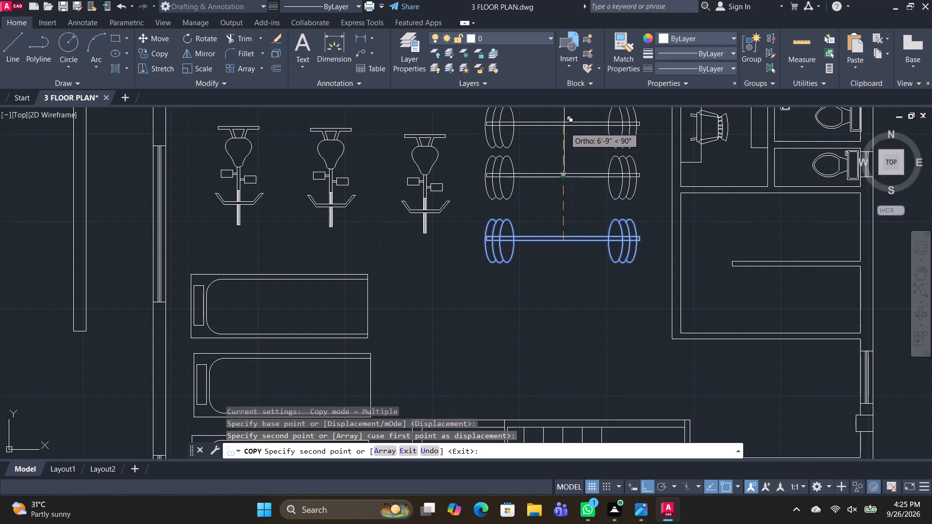
pyautogui.click(564, 118)
pyautogui.press('Escape')
pyautogui.moveTo(612, 323); pyautogui.dragTo(602, 367, button='middle')
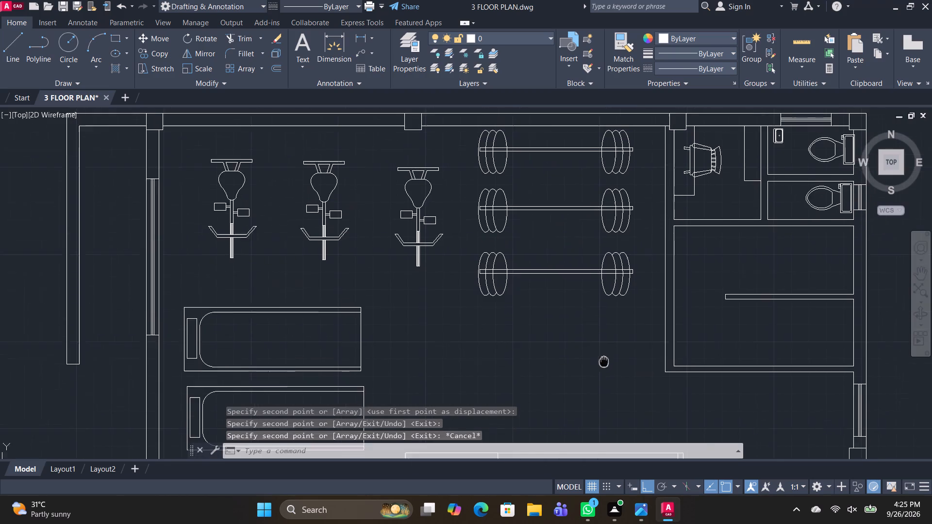
pyautogui.moveTo(602, 367); pyautogui.dragTo(599, 377, button='middle')
pyautogui.press('Escape')
pyautogui.press('Escape')
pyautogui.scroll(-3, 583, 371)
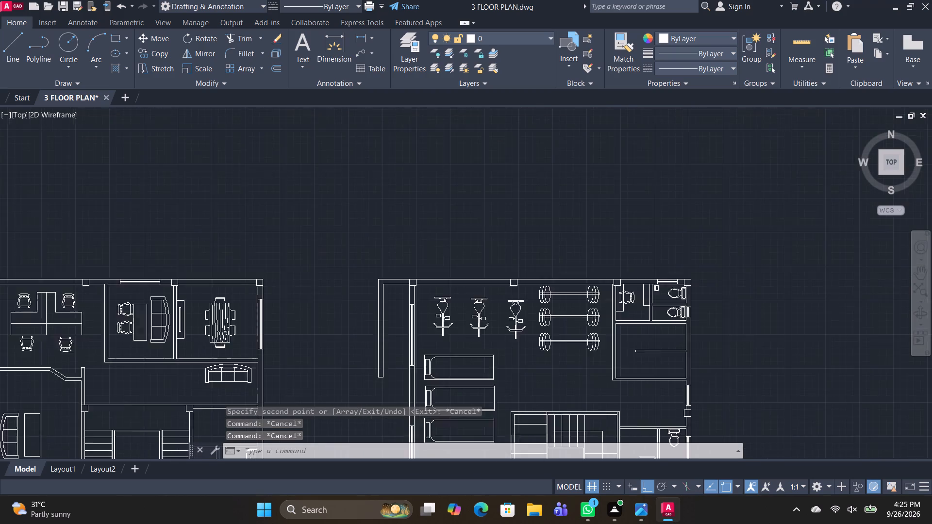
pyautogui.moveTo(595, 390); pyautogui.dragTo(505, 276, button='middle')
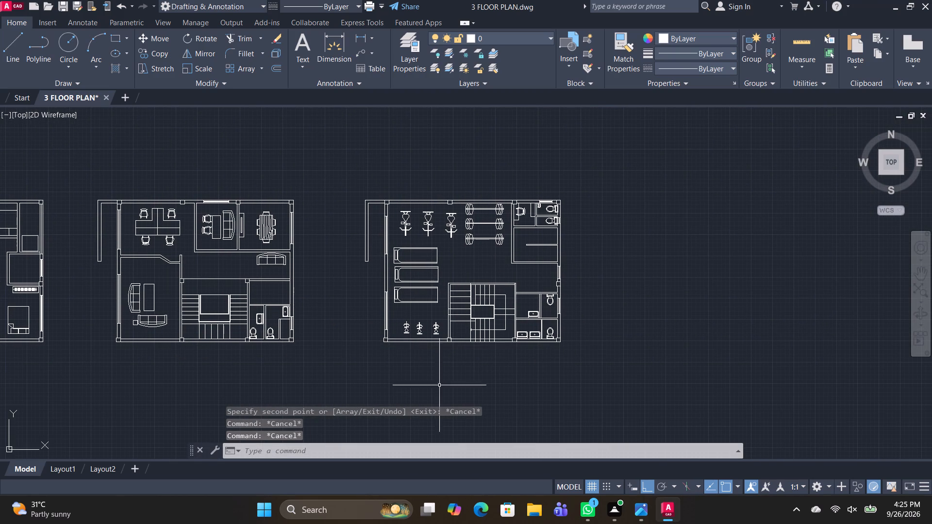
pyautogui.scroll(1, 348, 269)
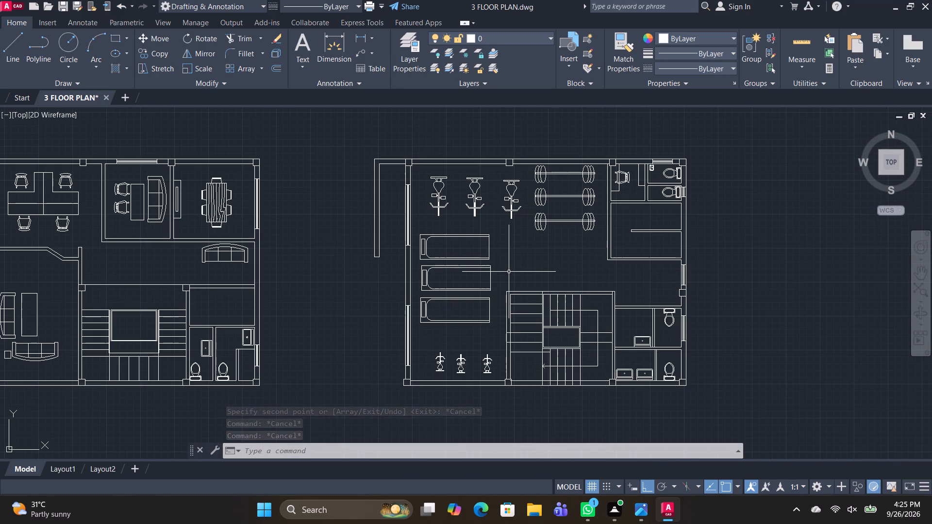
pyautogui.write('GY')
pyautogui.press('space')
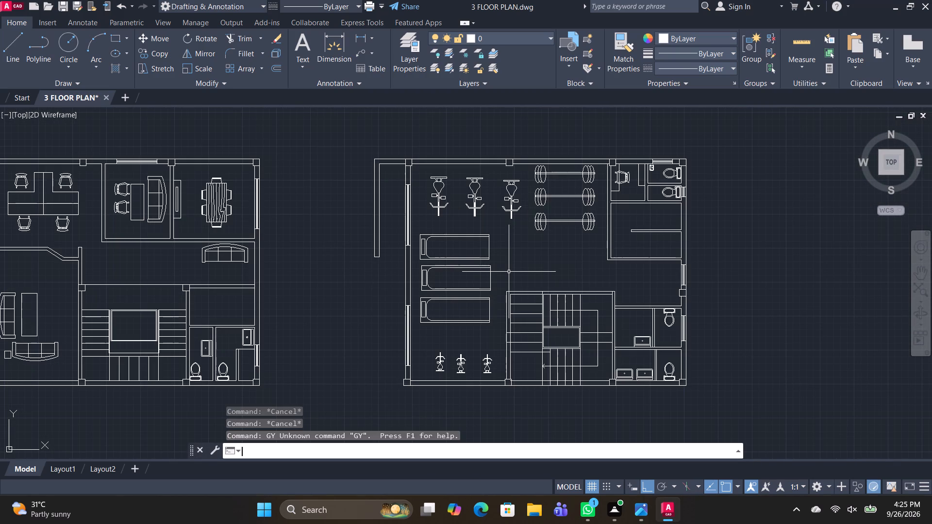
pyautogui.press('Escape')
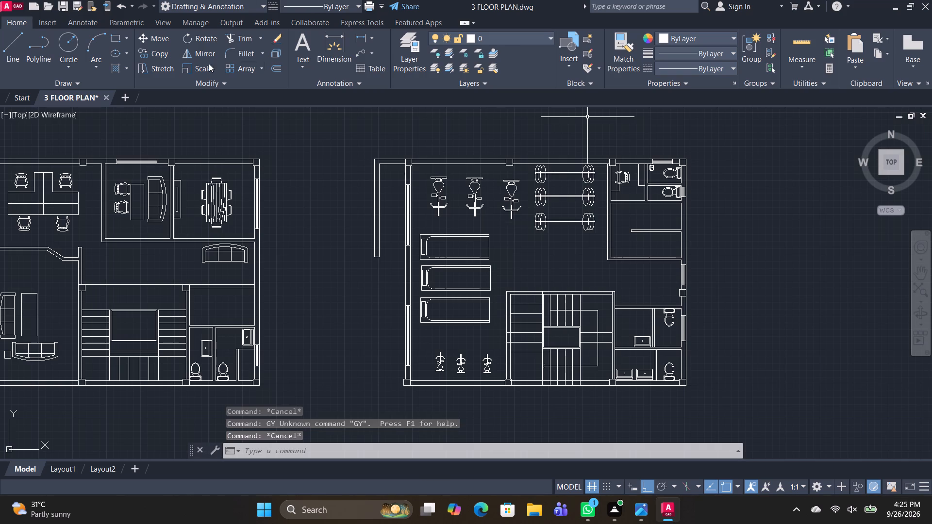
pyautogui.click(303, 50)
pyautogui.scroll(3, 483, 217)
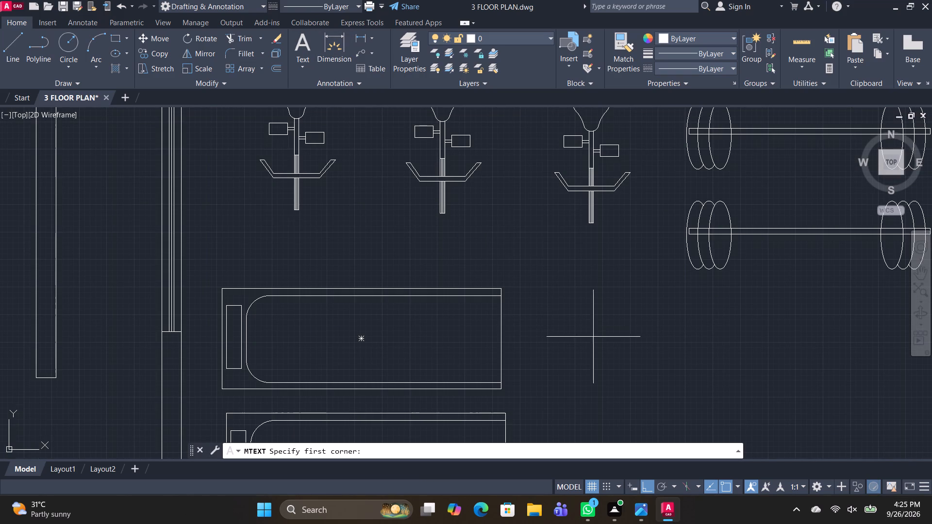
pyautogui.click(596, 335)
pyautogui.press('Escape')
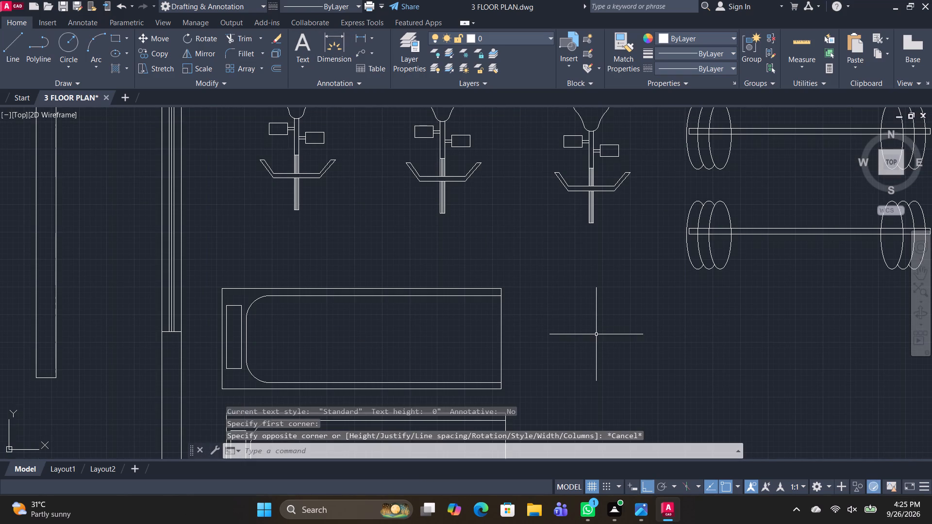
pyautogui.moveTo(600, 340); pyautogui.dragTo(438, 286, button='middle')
# Add a horizontal single-line text label "GYM FLOOR", 6" high, in the third plan's open area south of the bikes and barbells.
pyautogui.click(306, 72)
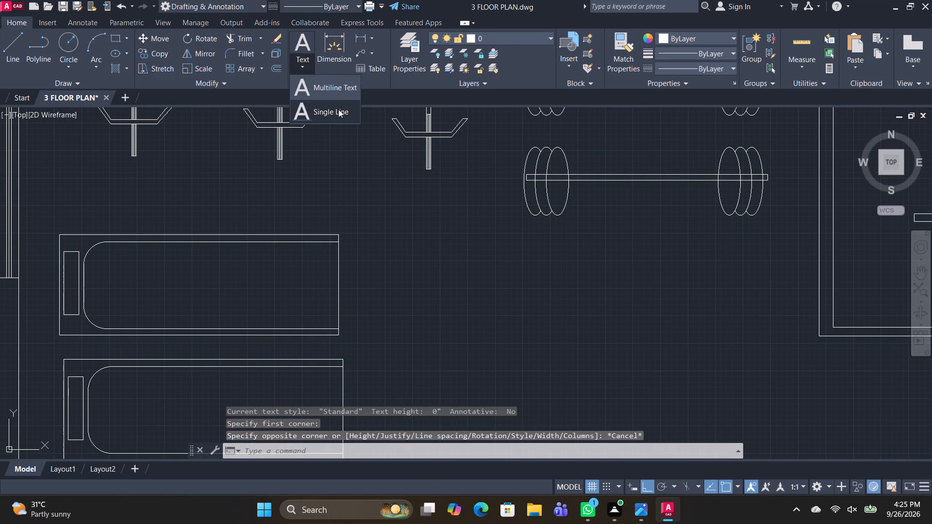
pyautogui.click(338, 109)
pyautogui.scroll(-3, 536, 391)
pyautogui.moveTo(550, 388); pyautogui.dragTo(530, 360, button='middle')
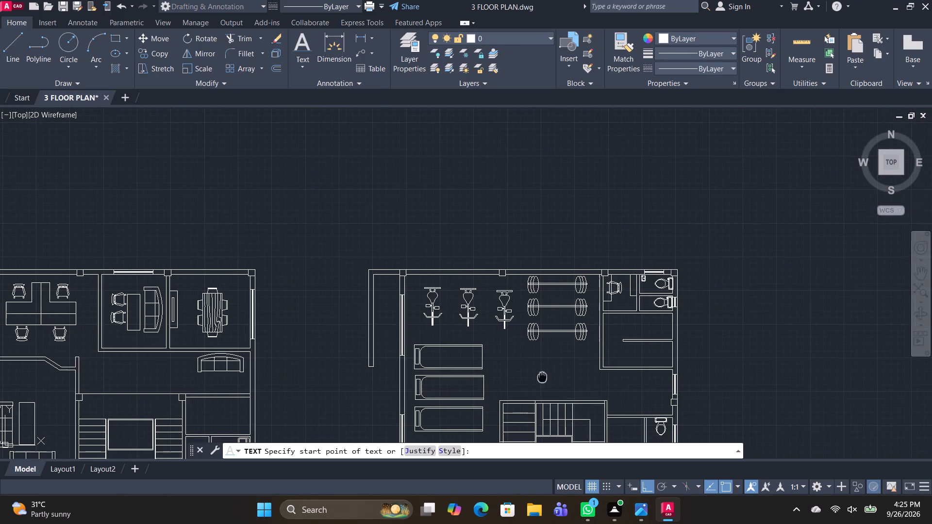
pyautogui.moveTo(530, 360); pyautogui.dragTo(520, 346, button='middle')
pyautogui.click(476, 328)
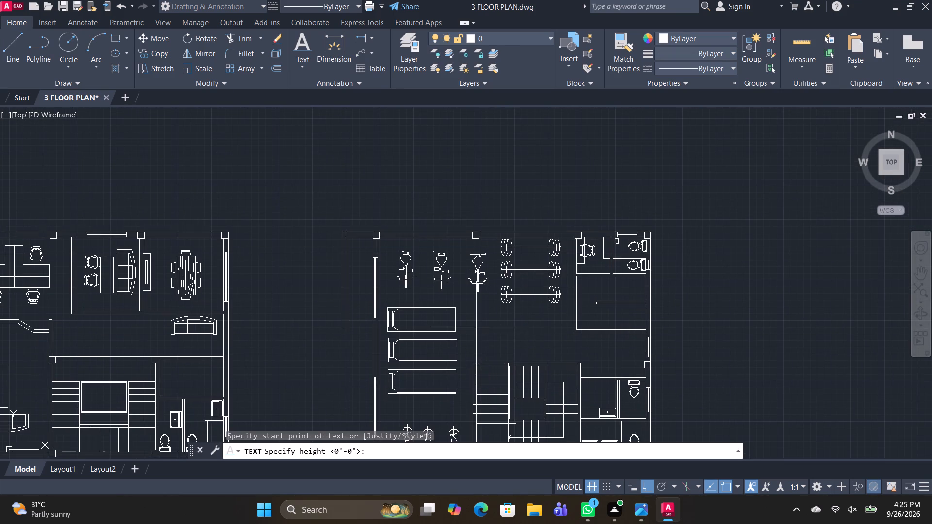
pyautogui.write('6"')
pyautogui.press('Return')
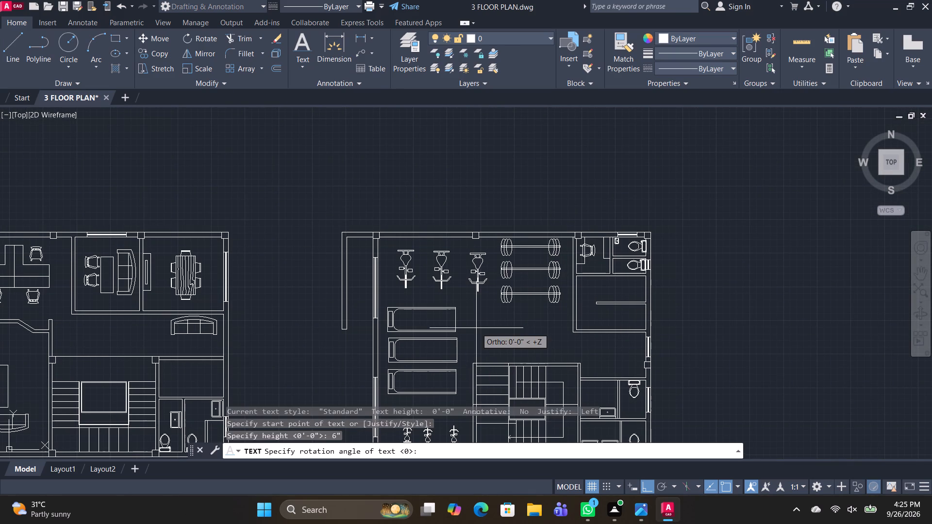
pyautogui.click(476, 328)
pyautogui.press('space')
pyautogui.press('space')
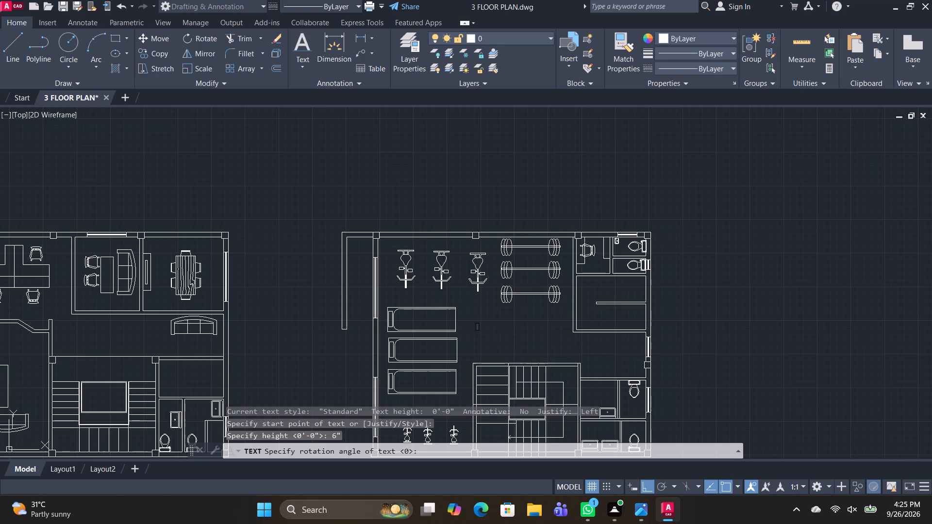
pyautogui.write('GYM FLOOR')
pyautogui.press('space')
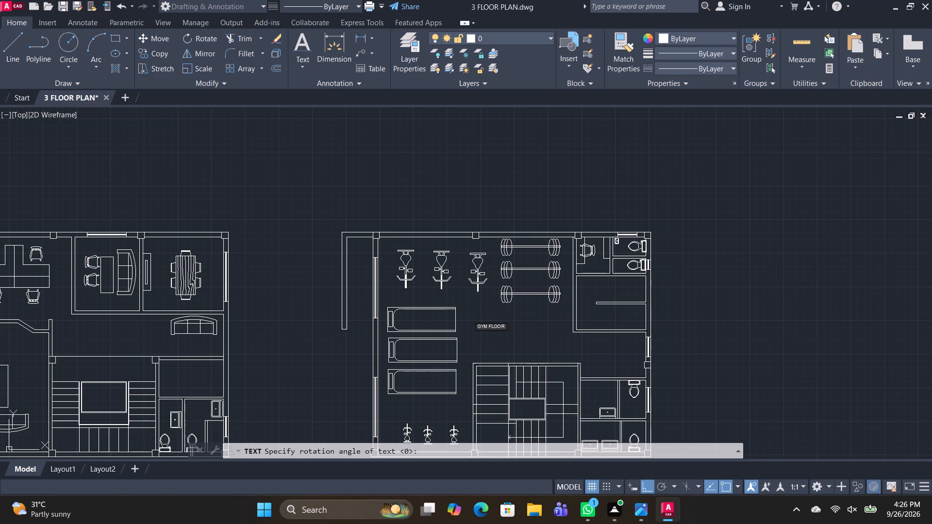
pyautogui.write('AT')
pyautogui.press('BackSpace')
pyautogui.press('BackSpace')
pyautogui.press('Return')
pyautogui.press('Return')
# Copy the GYM FLOOR label, with Ortho off, into the third plan's eastern space just north of the toilet block.
pyautogui.scroll(2, 488, 333)
pyautogui.moveTo(566, 335); pyautogui.dragTo(540, 331)
pyautogui.click(460, 302)
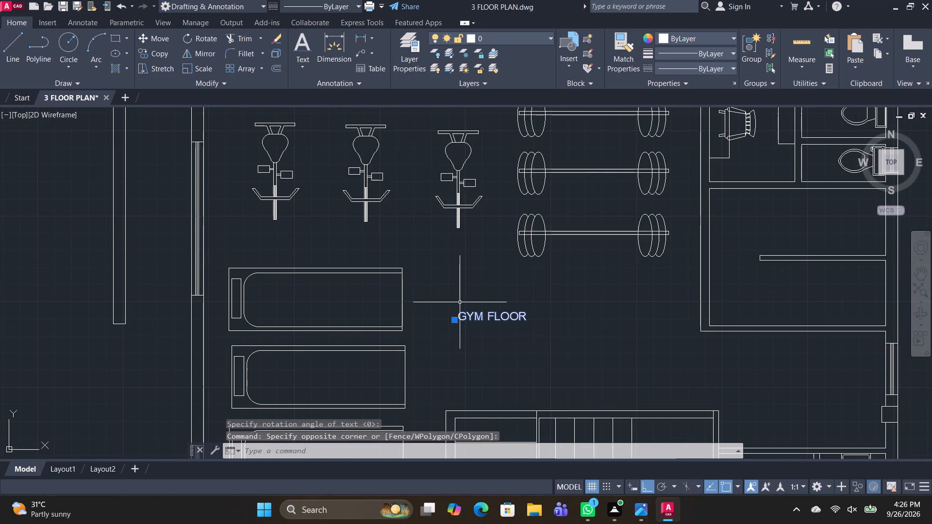
pyautogui.write('CO')
pyautogui.press('space')
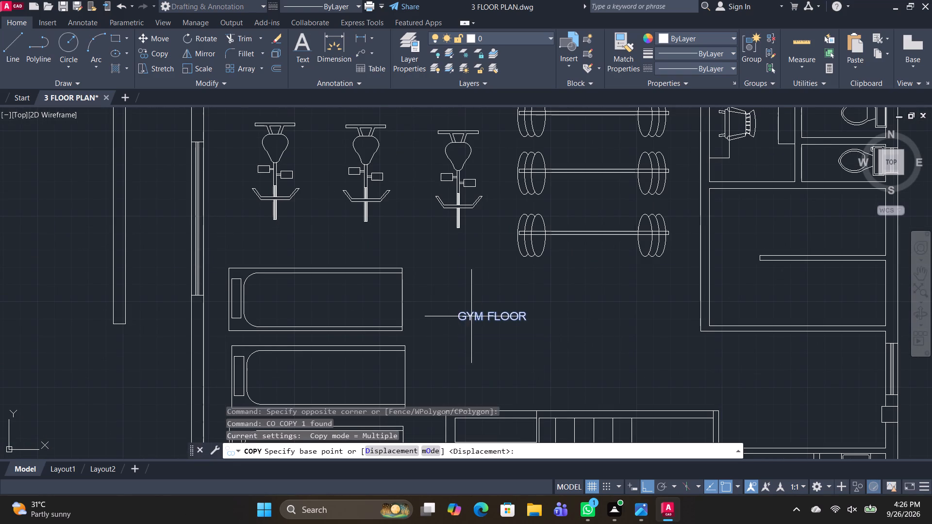
pyautogui.click(471, 316)
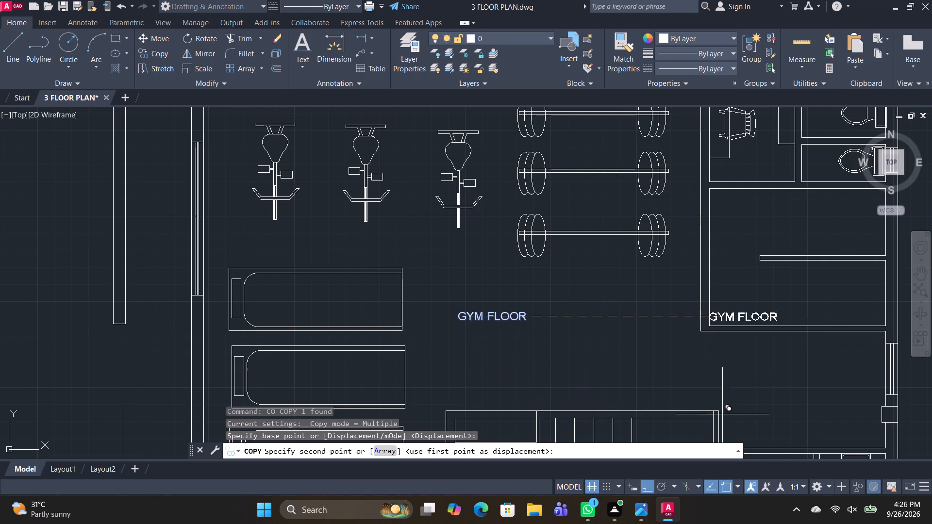
pyautogui.moveTo(782, 416); pyautogui.dragTo(655, 354, button='middle')
pyautogui.click(650, 491)
pyautogui.moveTo(668, 346); pyautogui.dragTo(662, 324, button='middle')
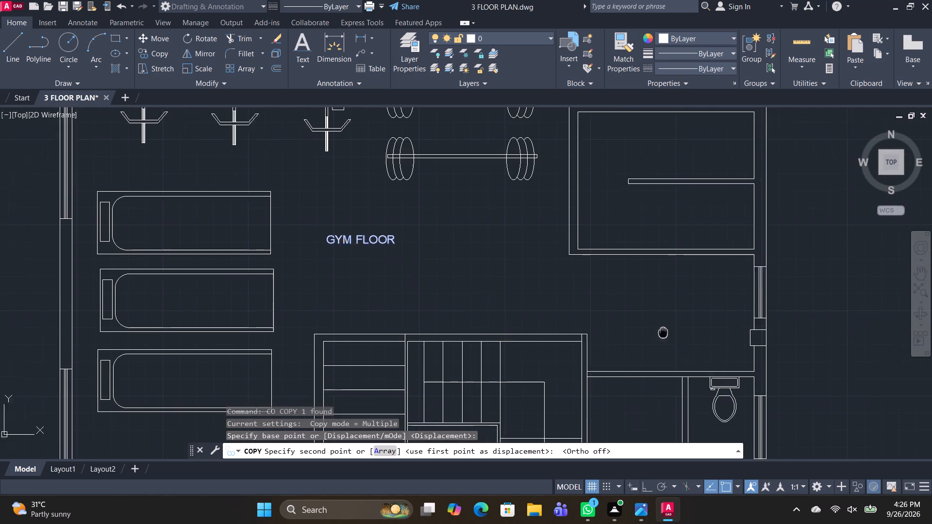
pyautogui.moveTo(662, 324); pyautogui.dragTo(629, 248, button='middle')
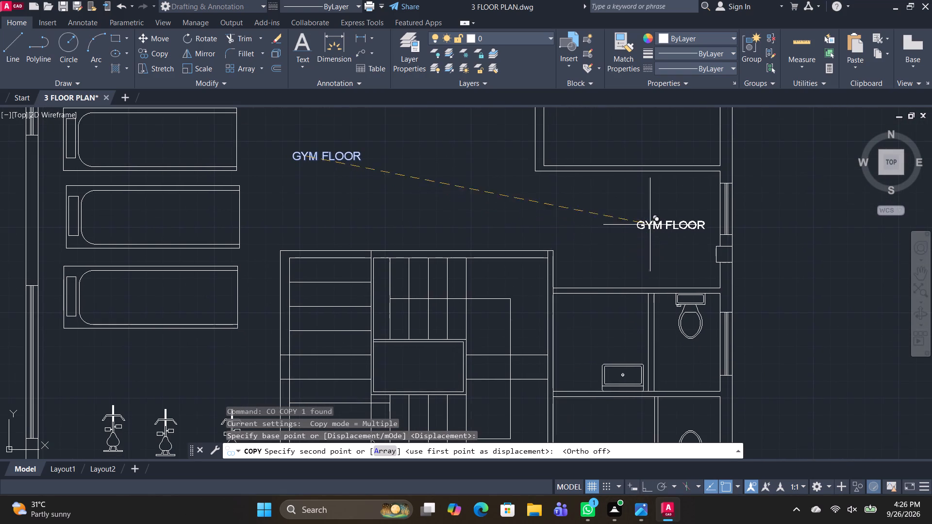
pyautogui.click(649, 191)
# Copy the label into the second plan's northwest workstation room, the lounge south of it, and the north-middle office with the sofa.
pyautogui.scroll(-3, 544, 270)
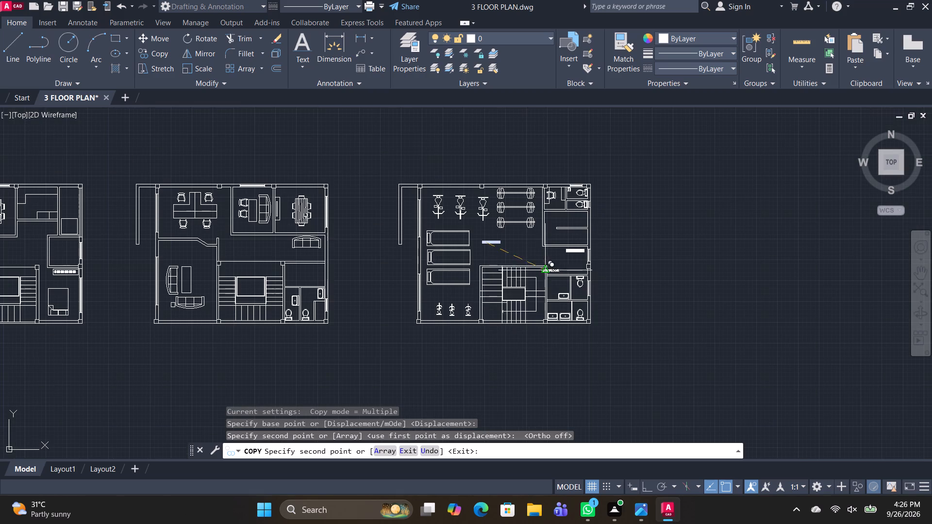
pyautogui.moveTo(566, 287); pyautogui.dragTo(601, 273, button='middle')
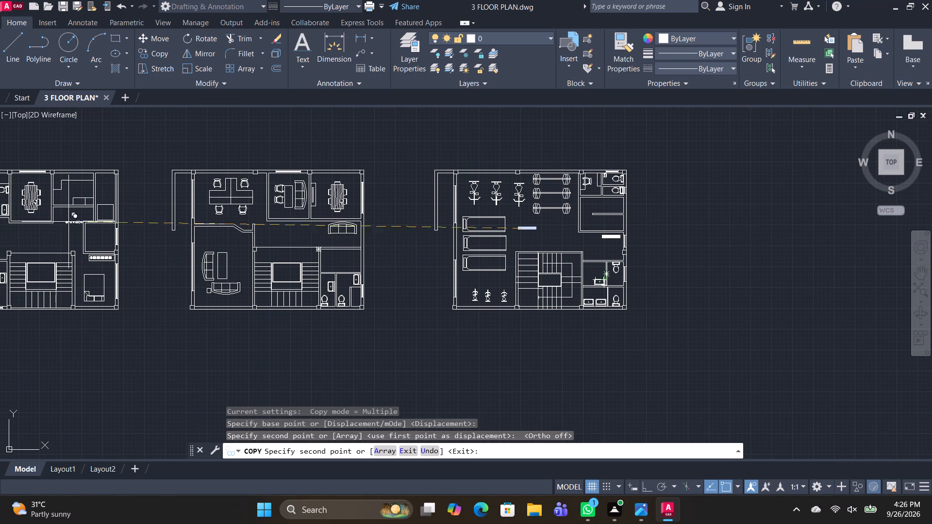
pyautogui.scroll(2, 234, 229)
pyautogui.moveTo(223, 267); pyautogui.dragTo(306, 237, button='middle')
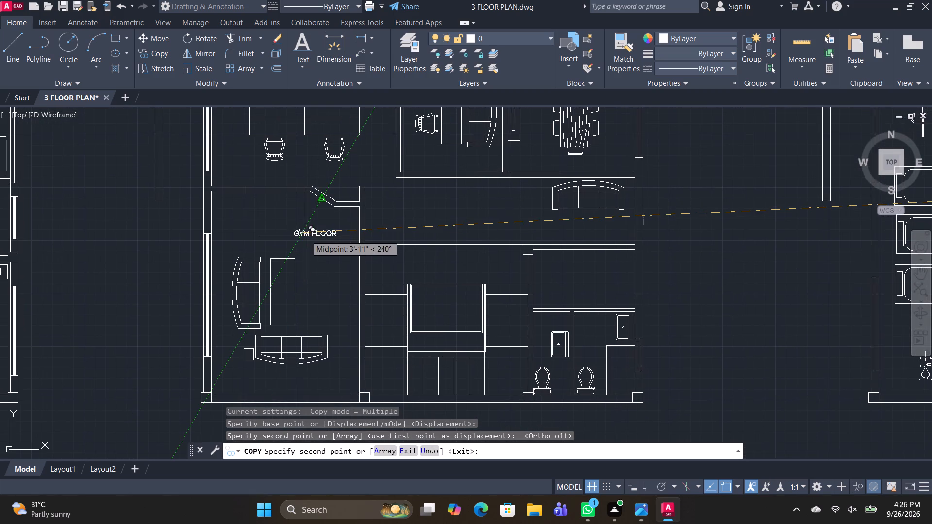
pyautogui.moveTo(254, 221); pyautogui.dragTo(255, 320, button='middle')
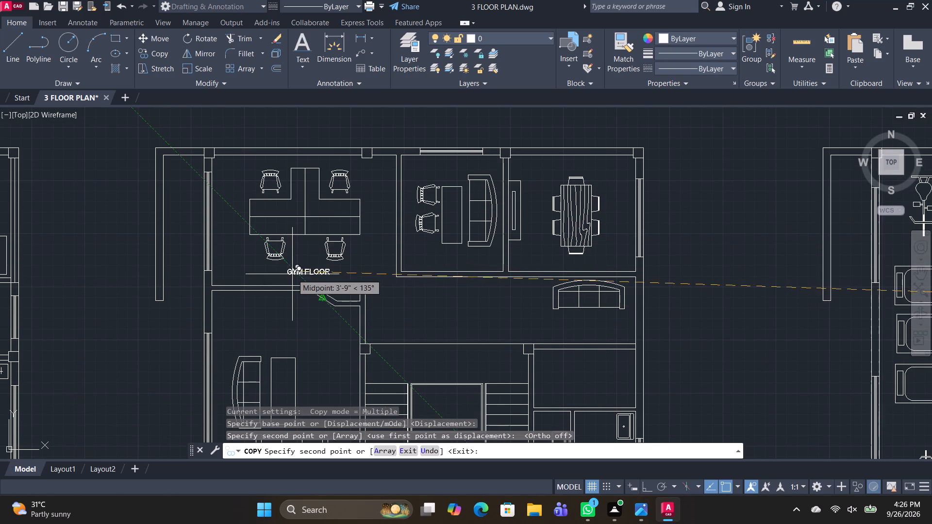
pyautogui.click(291, 274)
pyautogui.click(263, 332)
pyautogui.moveTo(379, 419); pyautogui.dragTo(285, 347, button='middle')
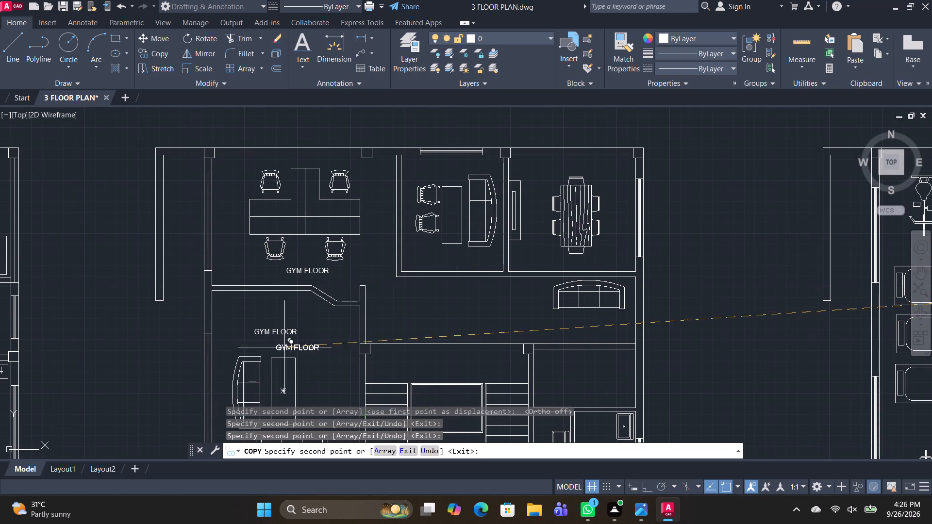
pyautogui.scroll(1, 392, 369)
pyautogui.scroll(-1, 477, 395)
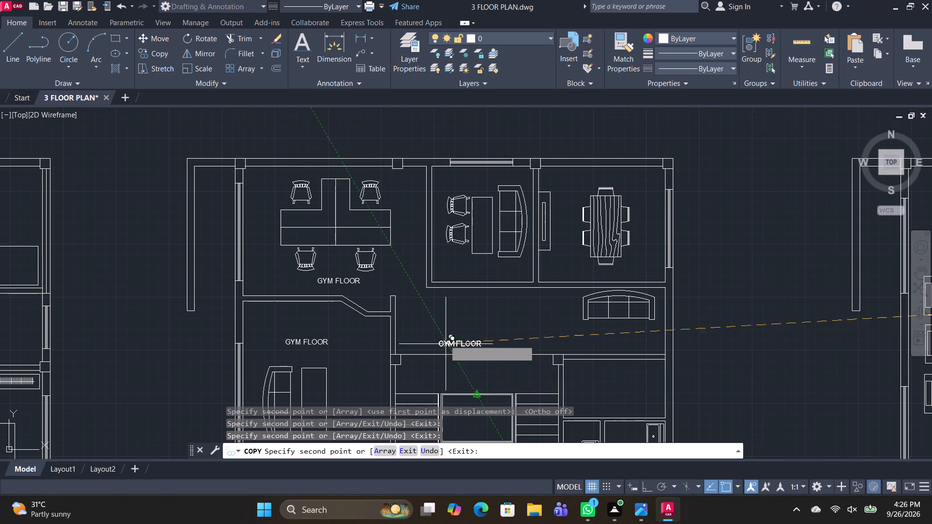
pyautogui.moveTo(442, 351); pyautogui.dragTo(428, 422, button='middle')
pyautogui.scroll(2, 438, 346)
pyautogui.click(483, 330)
# Copy the label into both of the second plan's southeast toilets and the empty room directly north of them.
pyautogui.moveTo(582, 484); pyautogui.dragTo(468, 428, button='middle')
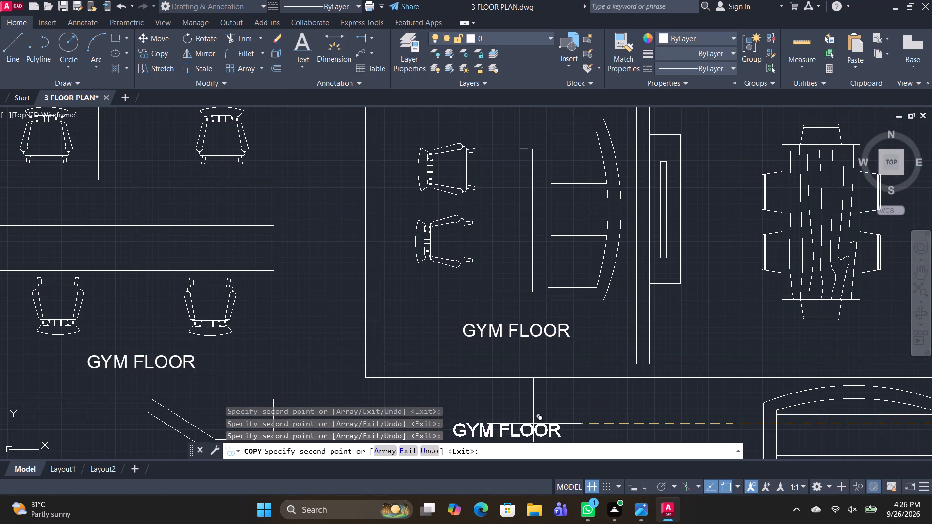
pyautogui.moveTo(468, 428); pyautogui.dragTo(290, 413, button='middle')
pyautogui.scroll(2, 547, 449)
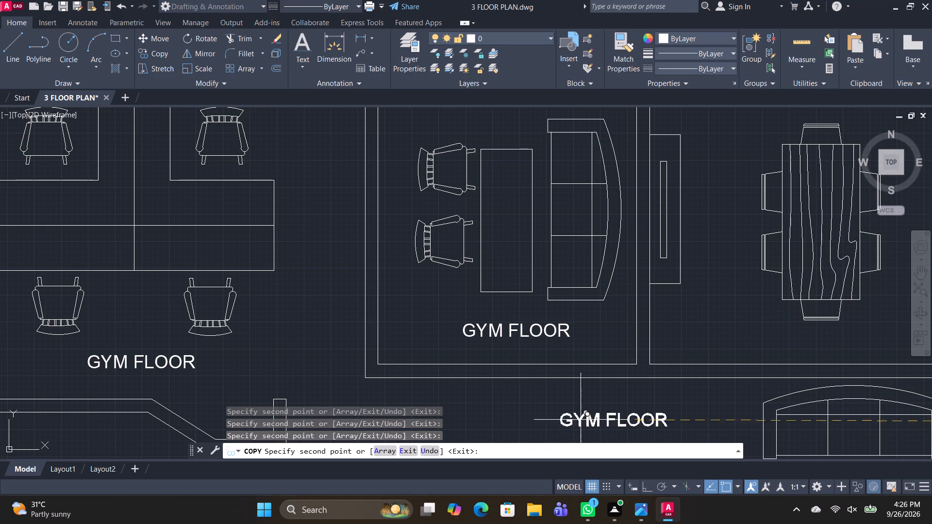
pyautogui.moveTo(571, 376); pyautogui.dragTo(357, 309, button='middle')
pyautogui.scroll(-2, 469, 360)
pyautogui.moveTo(495, 371); pyautogui.dragTo(344, 147, button='middle')
pyautogui.scroll(1, 357, 222)
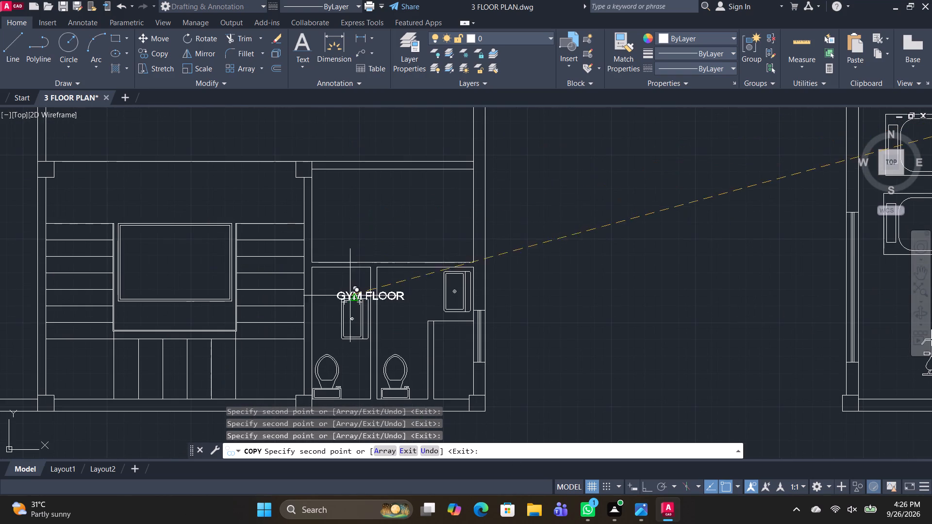
pyautogui.scroll(3, 332, 279)
pyautogui.click(308, 281)
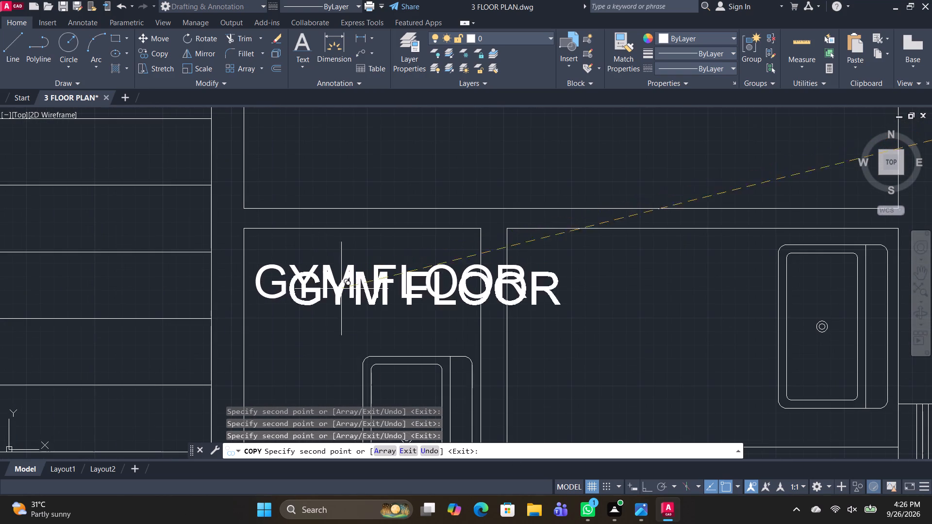
pyautogui.click(554, 388)
pyautogui.scroll(-2, 560, 306)
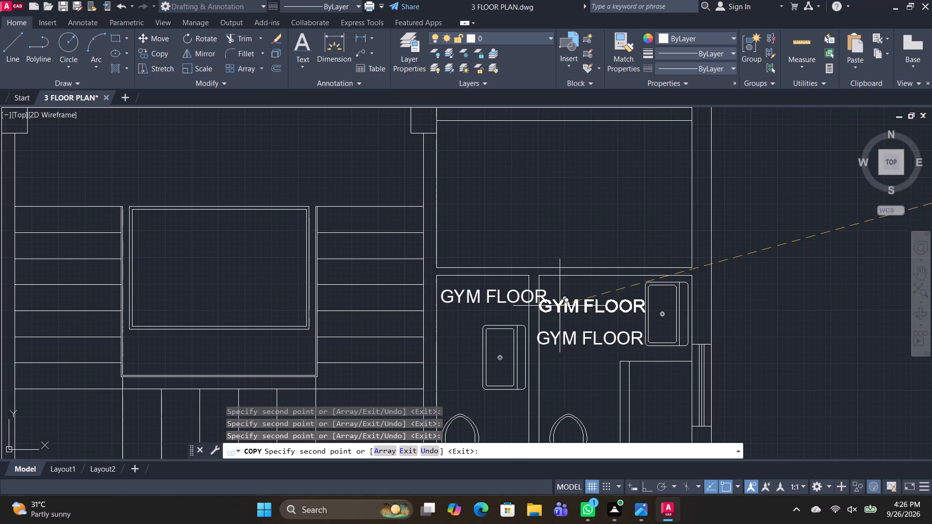
pyautogui.click(554, 182)
# Copy the label into the second plan's northeast dining room, just south of the table.
pyautogui.moveTo(550, 290); pyautogui.dragTo(502, 467, button='middle')
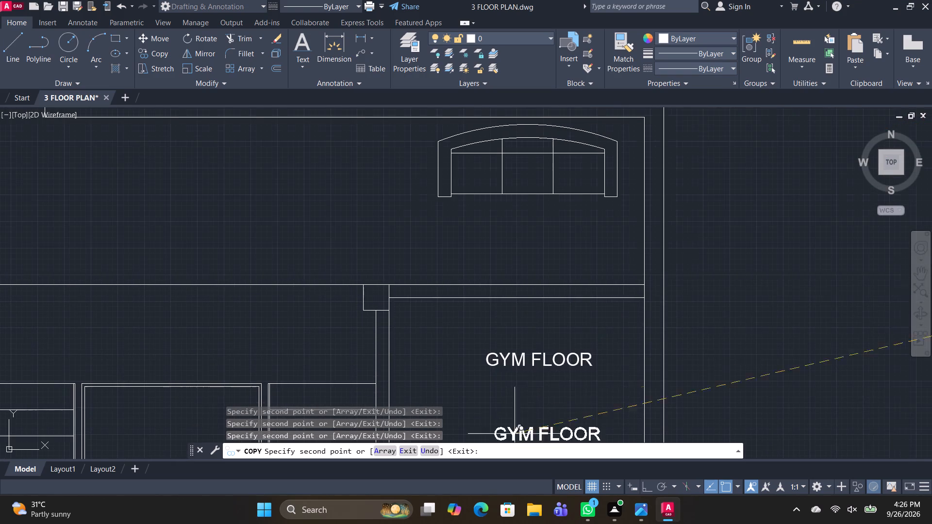
pyautogui.scroll(1, 534, 302)
pyautogui.moveTo(473, 196); pyautogui.dragTo(485, 386, button='middle')
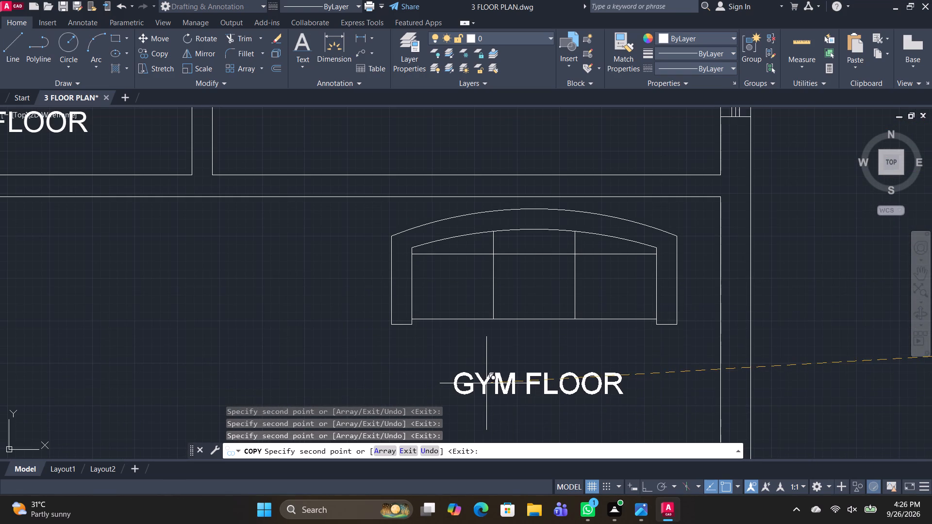
pyautogui.moveTo(491, 332); pyautogui.dragTo(490, 428, button='middle')
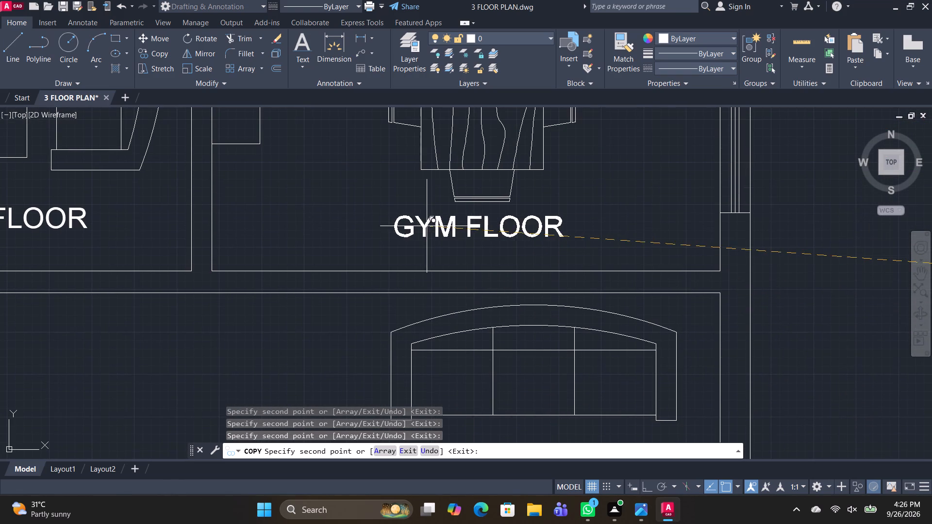
pyautogui.click(427, 226)
# Copy the GYM FLOOR label into the first plan's southwest bedroom, northwest bedroom and the west end of the central hall.
pyautogui.scroll(-4, 433, 363)
pyautogui.moveTo(308, 389); pyautogui.dragTo(459, 211, button='middle')
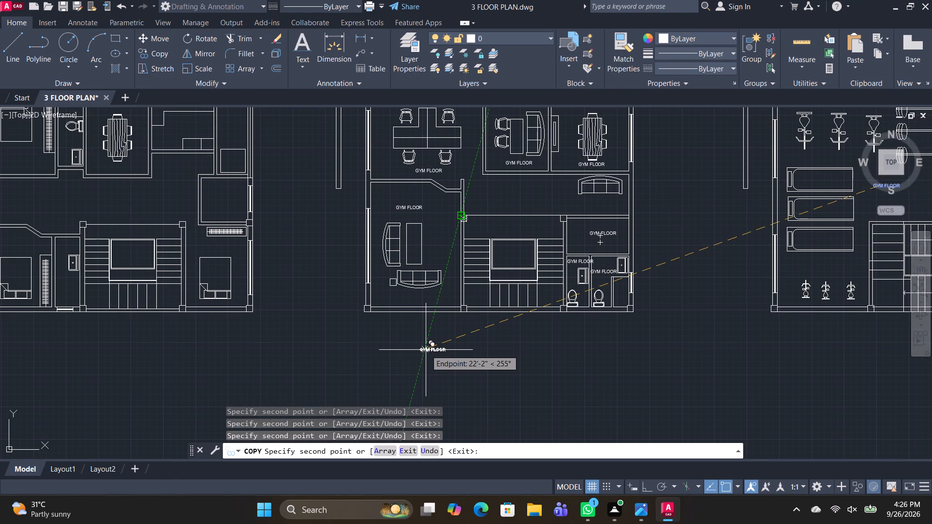
pyautogui.scroll(-3, 414, 388)
pyautogui.moveTo(374, 395); pyautogui.dragTo(466, 341, button='middle')
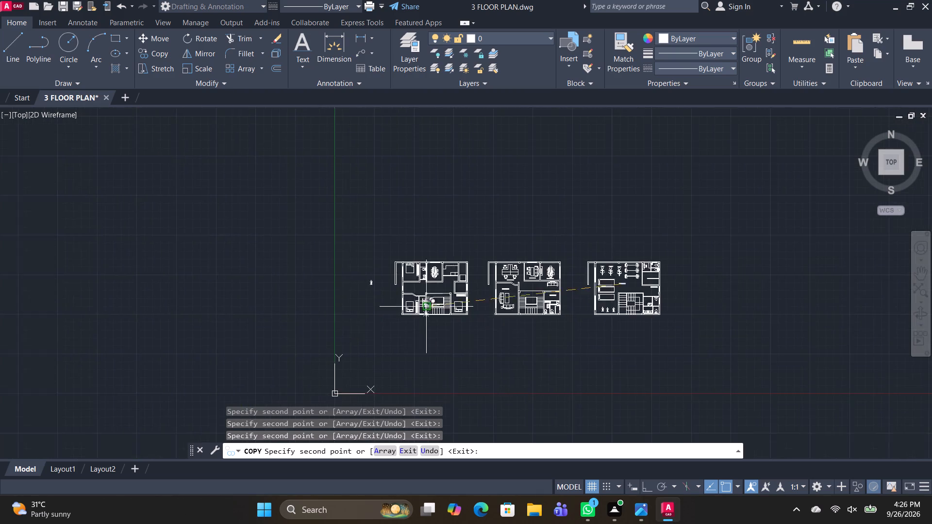
pyautogui.scroll(5, 414, 298)
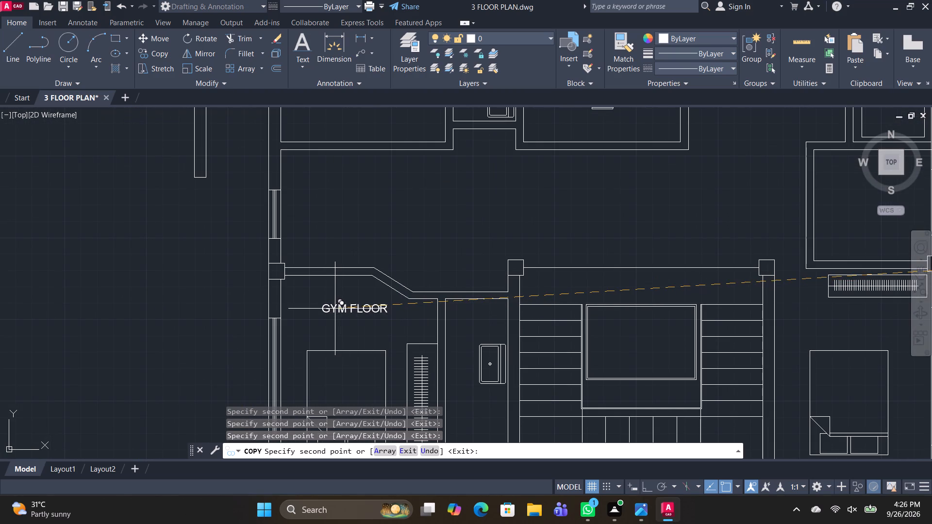
pyautogui.click(335, 309)
pyautogui.scroll(1, 330, 210)
pyautogui.moveTo(333, 214); pyautogui.dragTo(383, 305, button='middle')
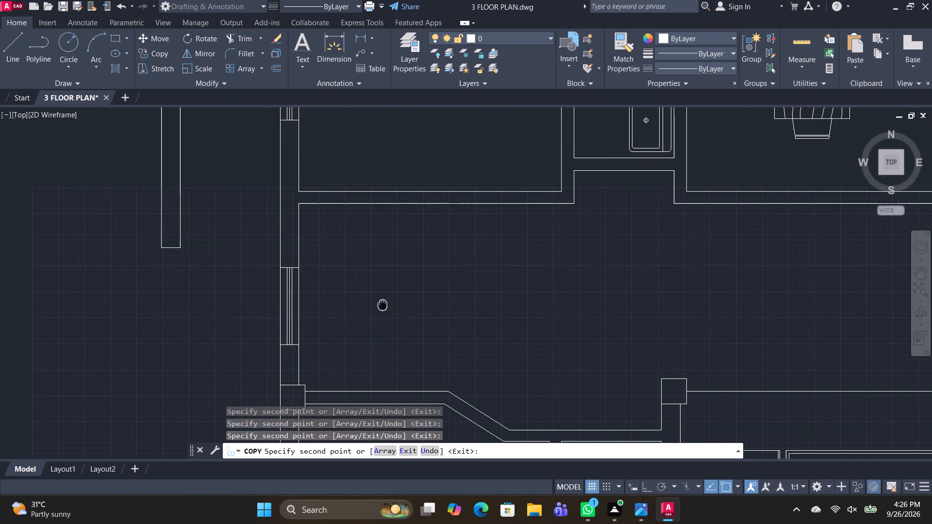
pyautogui.scroll(-2, 359, 290)
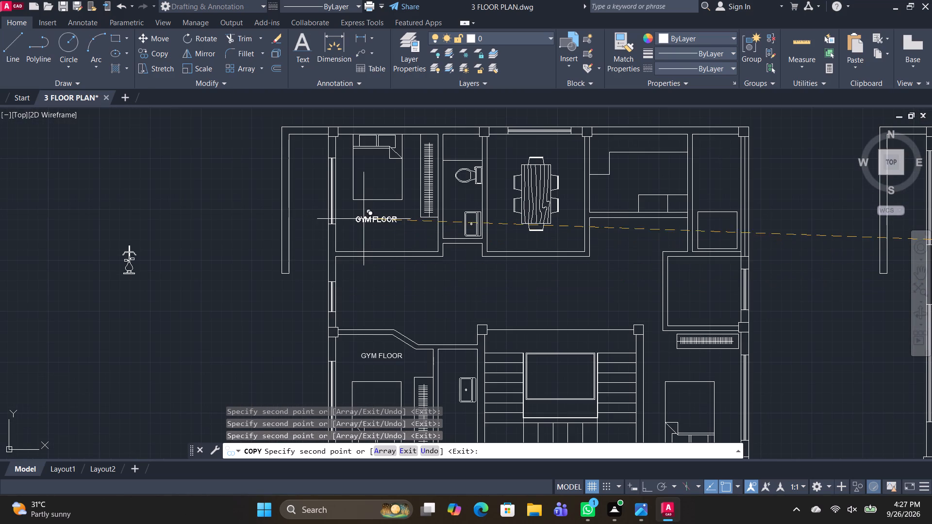
pyautogui.click(360, 222)
pyautogui.click(366, 290)
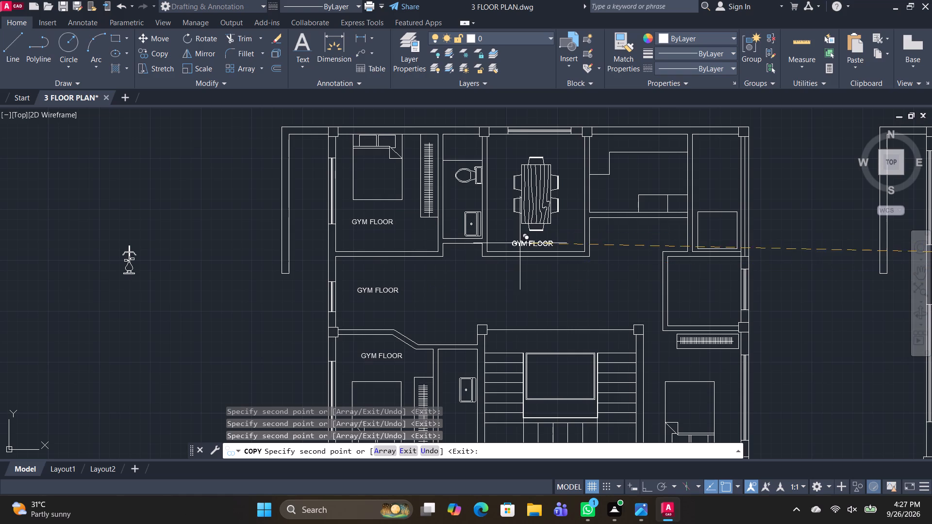
# Copy the label into the first plan's dining room, south of the table, and the adjoining toilet, above the washbasin.
pyautogui.click(522, 241)
pyautogui.scroll(3, 480, 219)
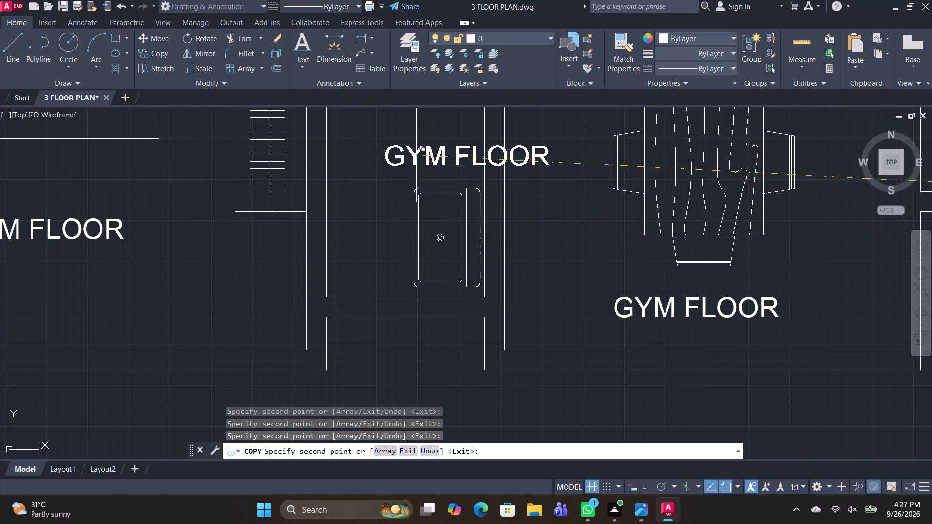
pyautogui.click(368, 136)
# Copy the label into the first plan's kitchen, the narrow northeast room and the empty room directly south of it.
pyautogui.scroll(-3, 470, 372)
pyautogui.moveTo(637, 434); pyautogui.dragTo(512, 381, button='middle')
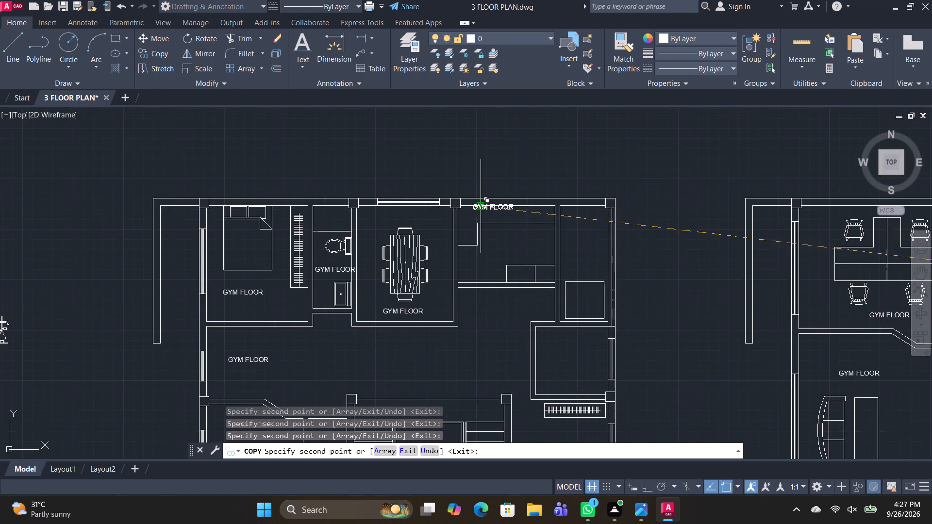
pyautogui.scroll(1, 481, 205)
pyautogui.scroll(1, 515, 255)
pyautogui.click(515, 255)
pyautogui.moveTo(568, 369); pyautogui.dragTo(402, 350, button='middle')
pyautogui.scroll(1, 402, 350)
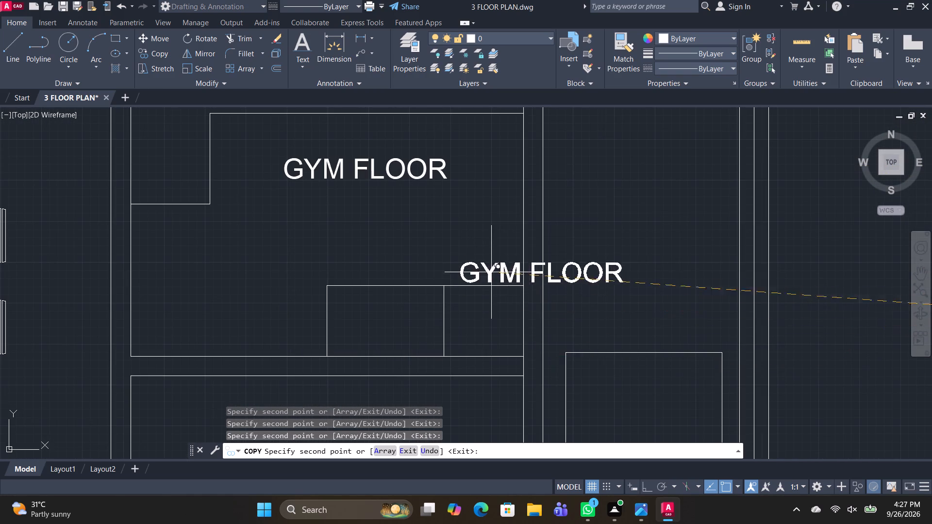
pyautogui.click(597, 180)
pyautogui.scroll(-3, 600, 276)
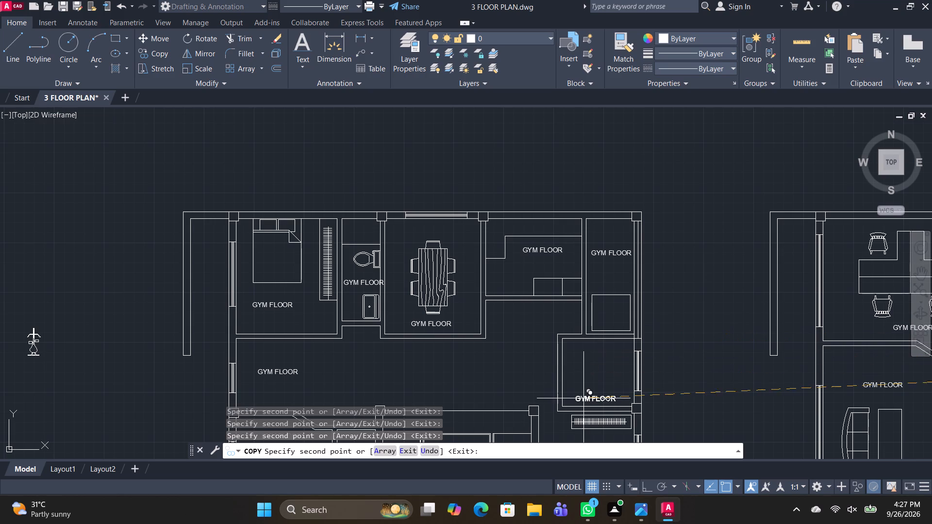
pyautogui.scroll(2, 585, 354)
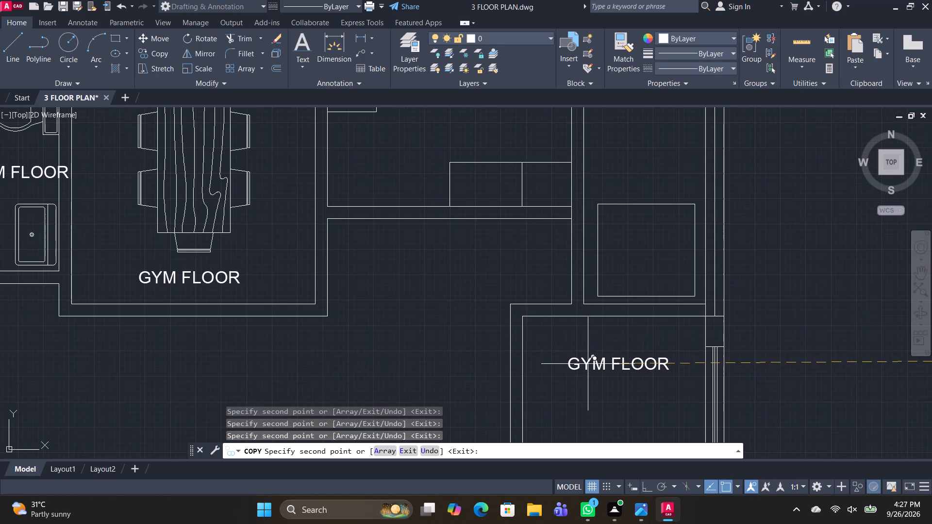
pyautogui.click(588, 364)
# Copy the label into the first plan's southeast bedroom, above the bed, and the central hall north of the staircase.
pyautogui.scroll(-2, 489, 348)
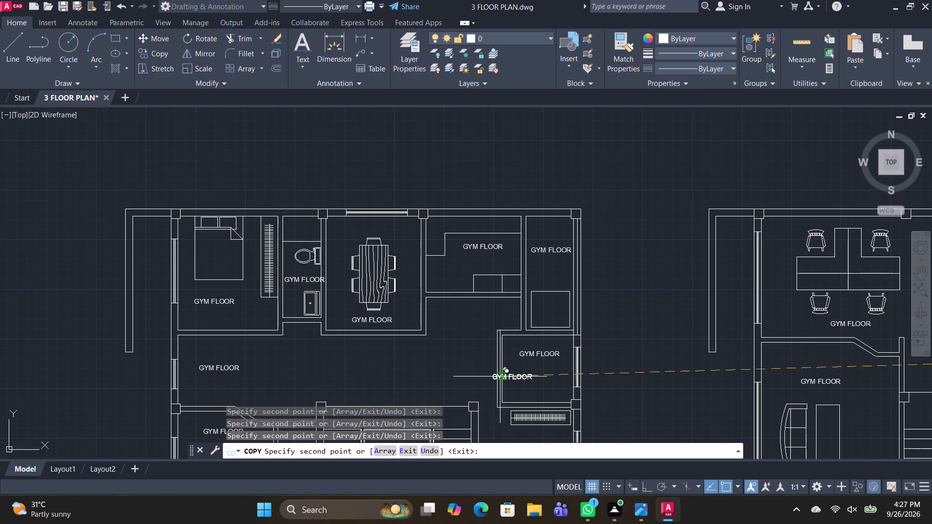
pyautogui.scroll(-1, 500, 378)
pyautogui.moveTo(468, 307); pyautogui.dragTo(449, 217, button='middle')
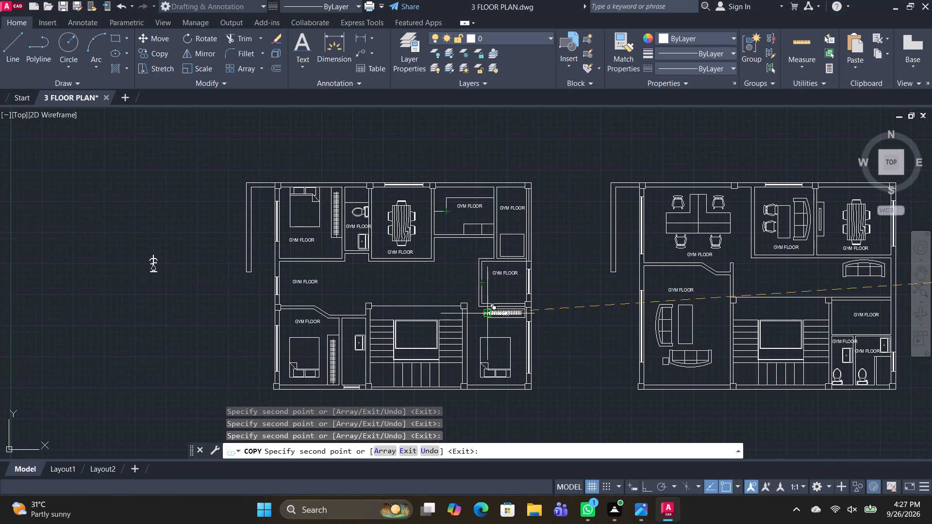
pyautogui.scroll(2, 486, 314)
pyautogui.moveTo(505, 384); pyautogui.dragTo(524, 283, button='middle')
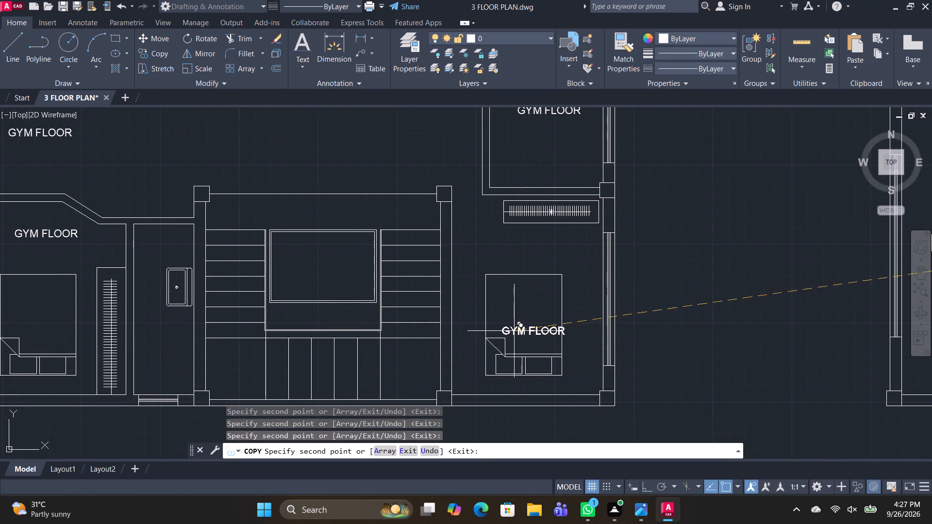
pyautogui.click(517, 255)
pyautogui.moveTo(372, 292); pyautogui.dragTo(527, 383, button='middle')
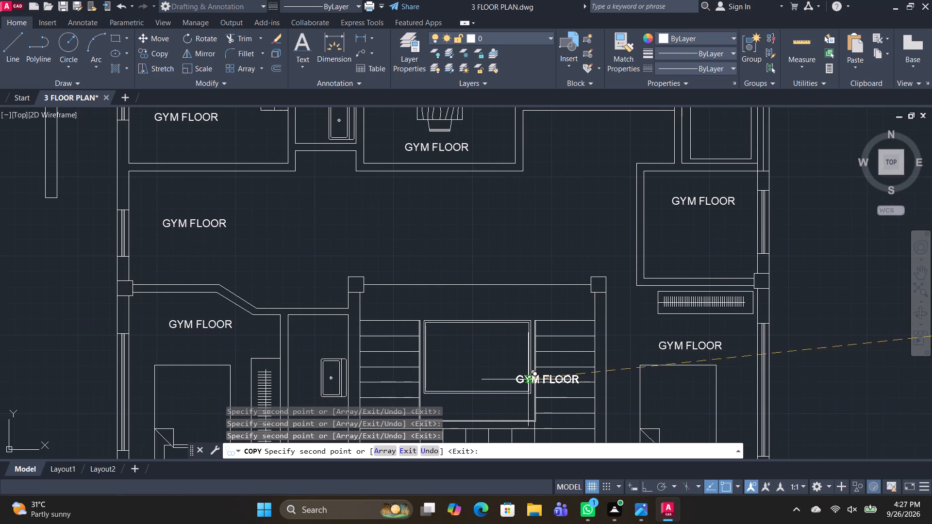
pyautogui.click(444, 227)
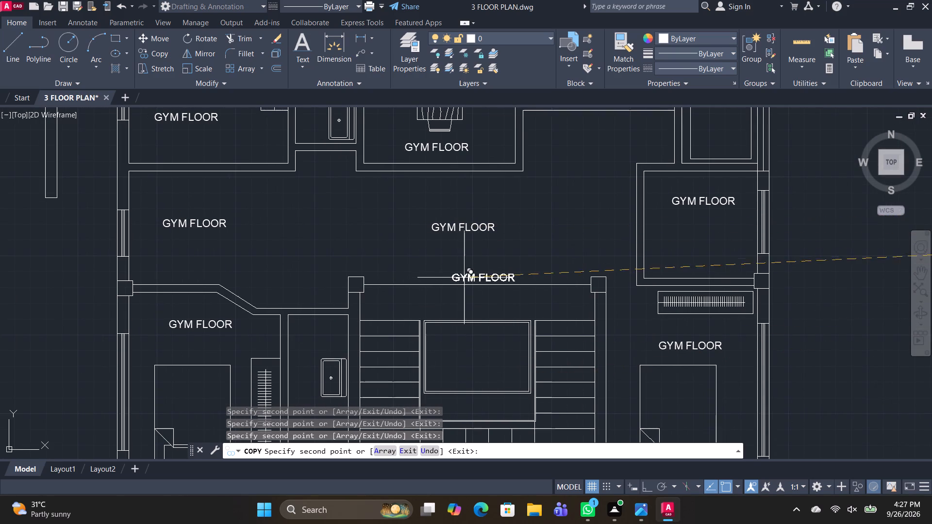
# Copy the label into the first plan's narrow bath west of the staircase, below the washbasin, and finish copying.
pyautogui.scroll(2, 350, 387)
pyautogui.moveTo(362, 379); pyautogui.dragTo(451, 212, button='middle')
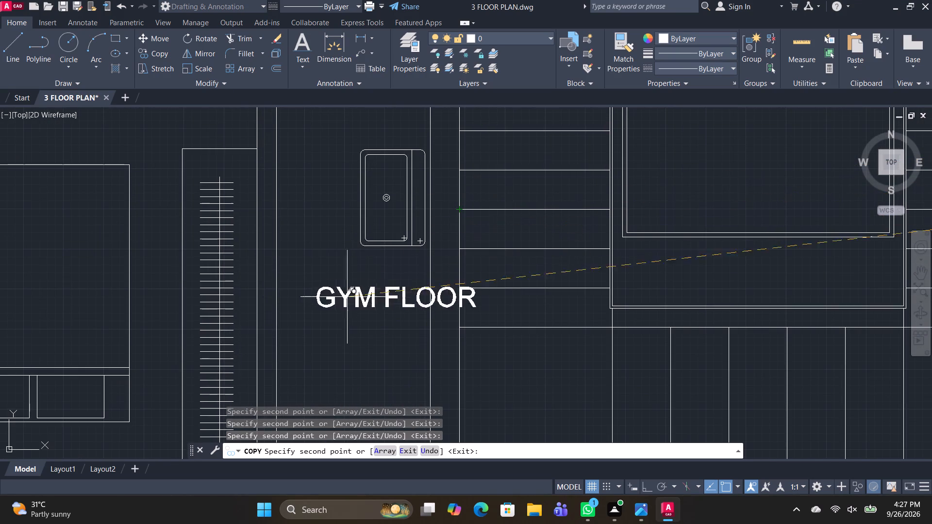
pyautogui.click(315, 311)
pyautogui.press('Escape')
# Change the label in the first plan's southwest bedroom to BEDROOM2.
pyautogui.scroll(-3, 318, 332)
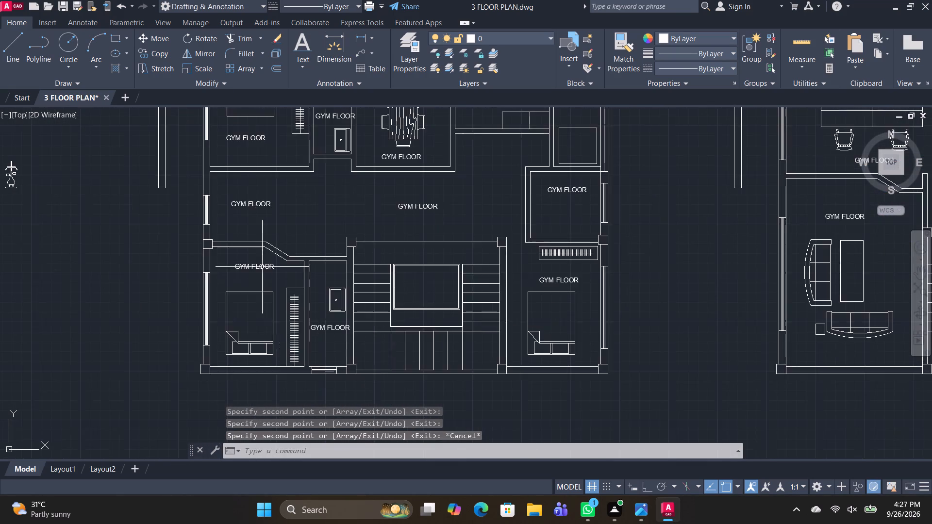
pyautogui.scroll(1, 253, 257)
pyautogui.doubleClick(249, 269)
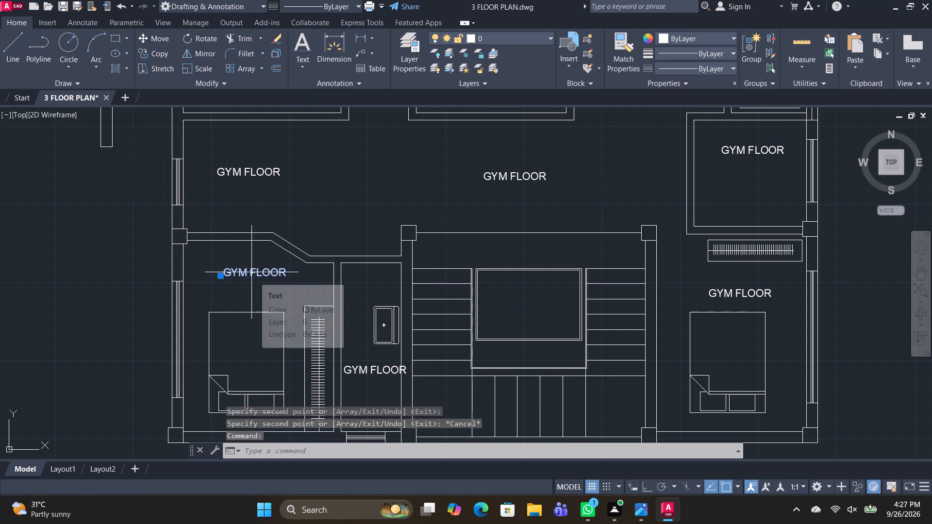
pyautogui.click(251, 272)
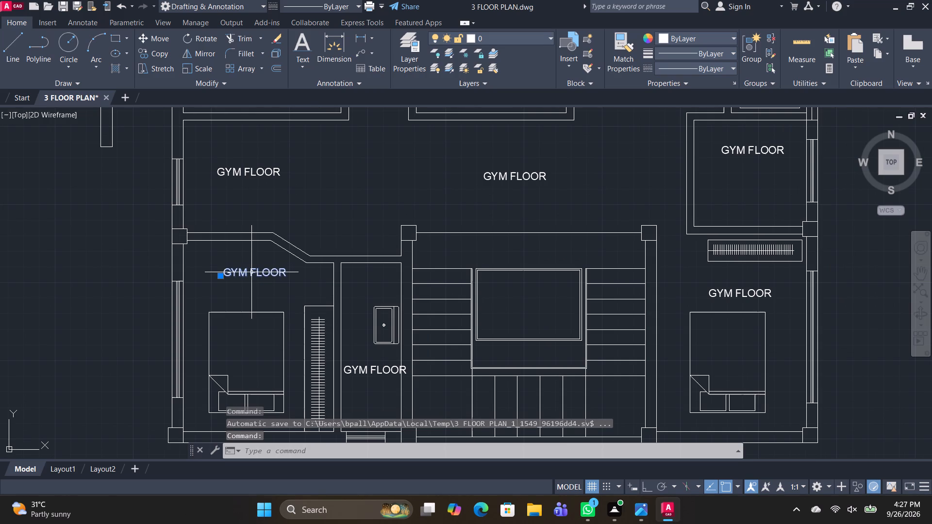
pyautogui.doubleClick(251, 272)
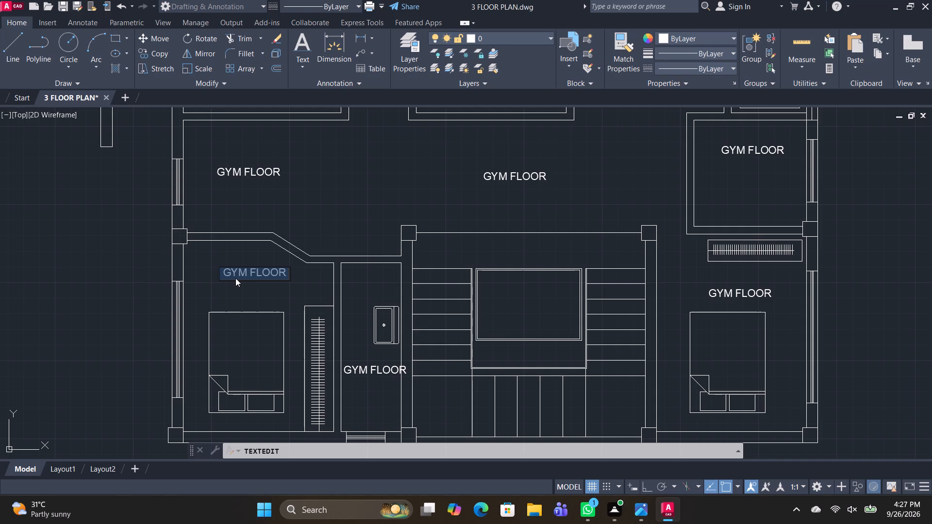
pyautogui.write('BEDROOM2')
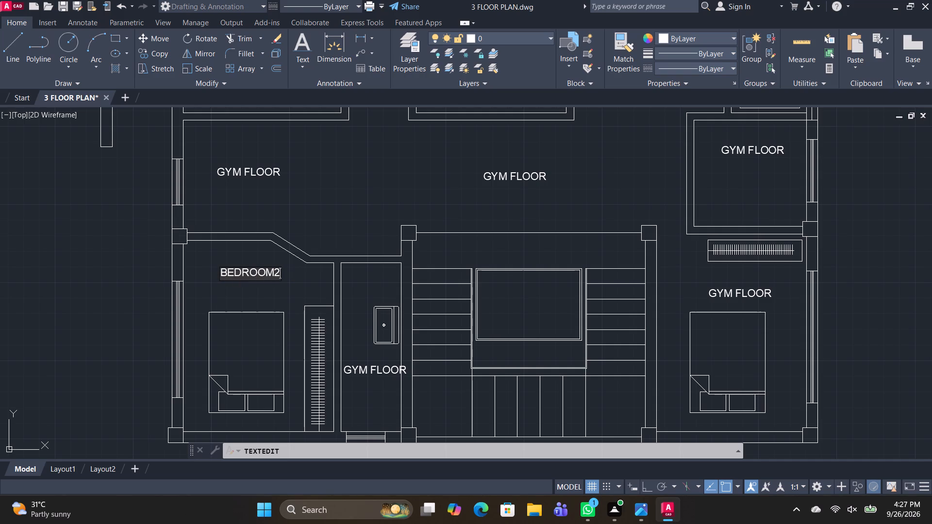
pyautogui.press('space')
pyautogui.press('space')
pyautogui.press('Return')
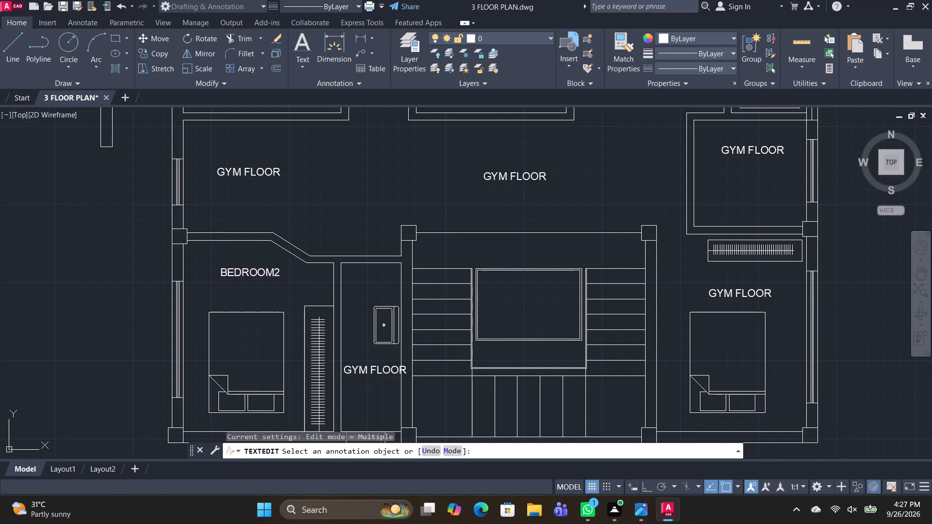
pyautogui.press('Return')
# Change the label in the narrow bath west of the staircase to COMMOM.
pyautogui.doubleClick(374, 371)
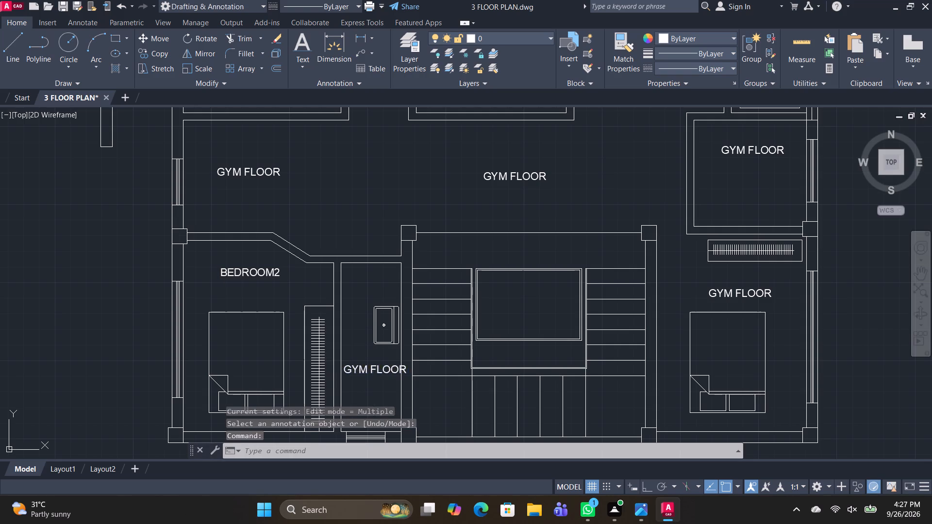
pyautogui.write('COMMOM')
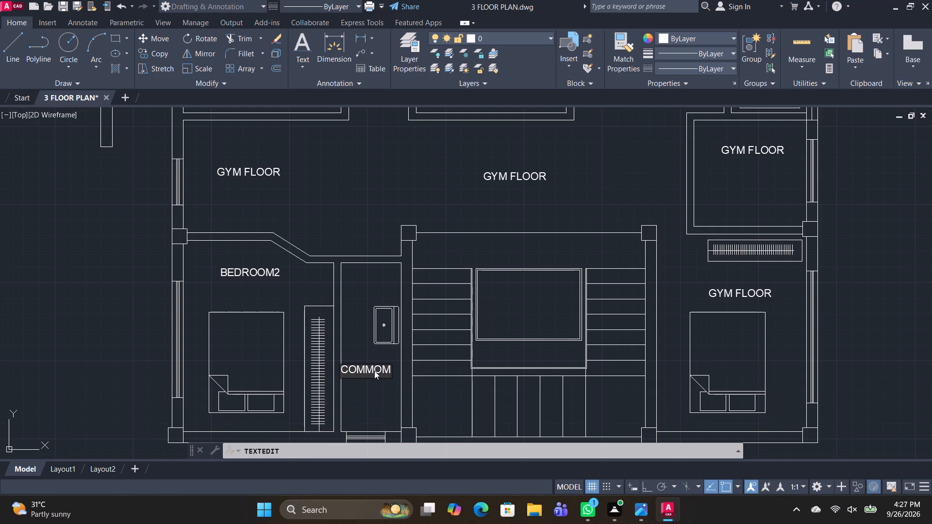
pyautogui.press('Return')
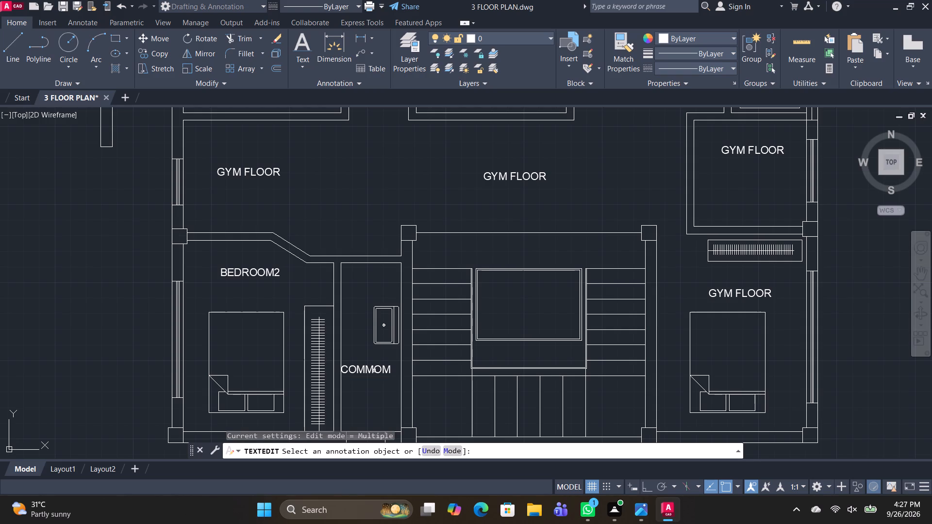
# Replace the text of the narrow bath's label with COMMAN BATH.
pyautogui.click(374, 371)
pyautogui.doubleClick(374, 371)
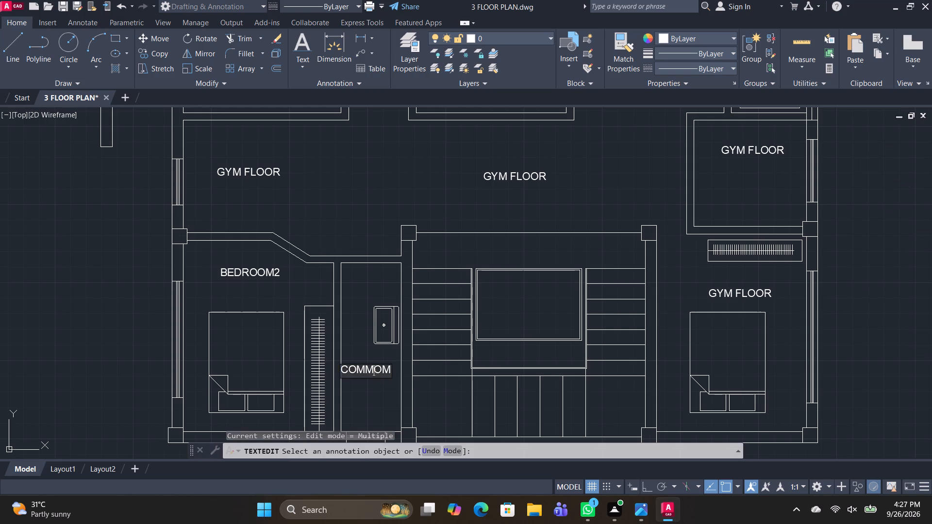
pyautogui.scroll(3, 401, 372)
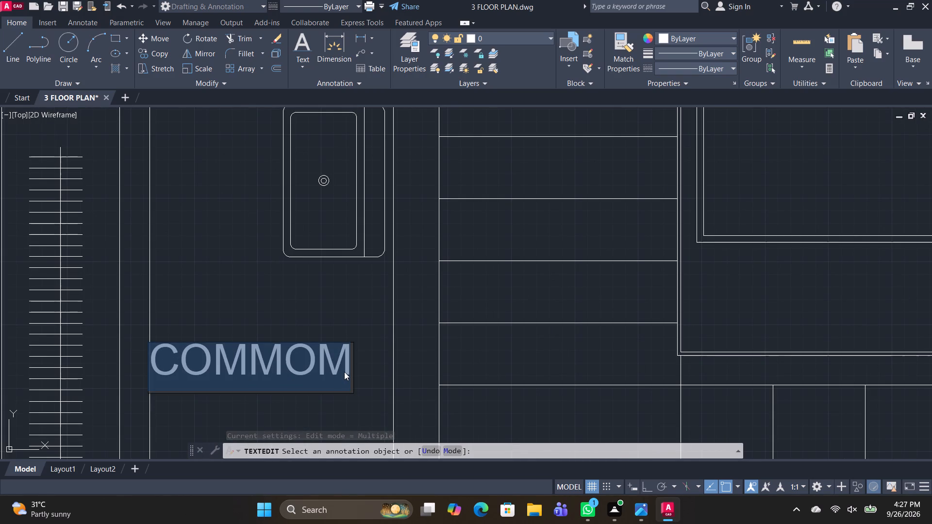
pyautogui.write('COMMAN BATT')
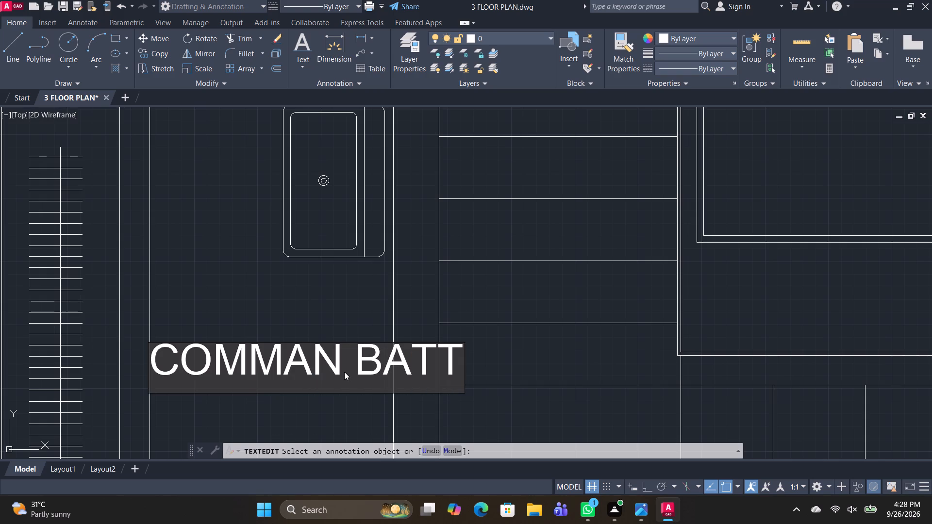
pyautogui.press('BackSpace')
pyautogui.press('h')
pyautogui.press('space')
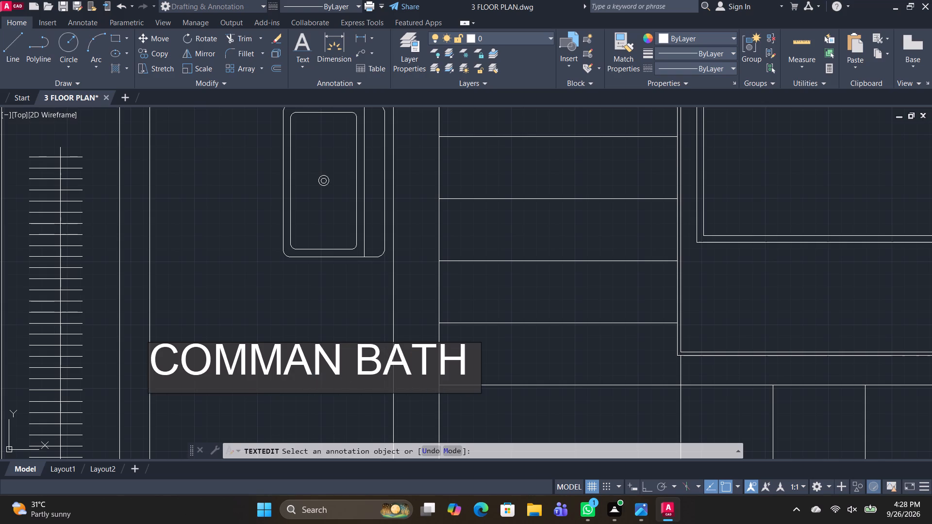
pyautogui.press('Return')
pyautogui.press('Return')
# Change the label in the central hall north of the staircase to LIVING ROOM.
pyautogui.scroll(-3, 396, 350)
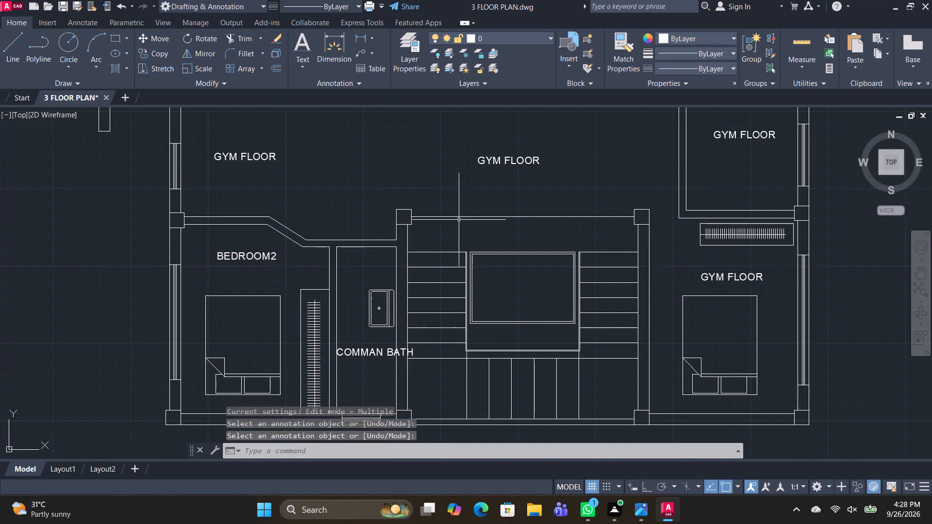
pyautogui.doubleClick(501, 159)
pyautogui.write('LIN')
pyautogui.press('BackSpace')
pyautogui.write('VING')
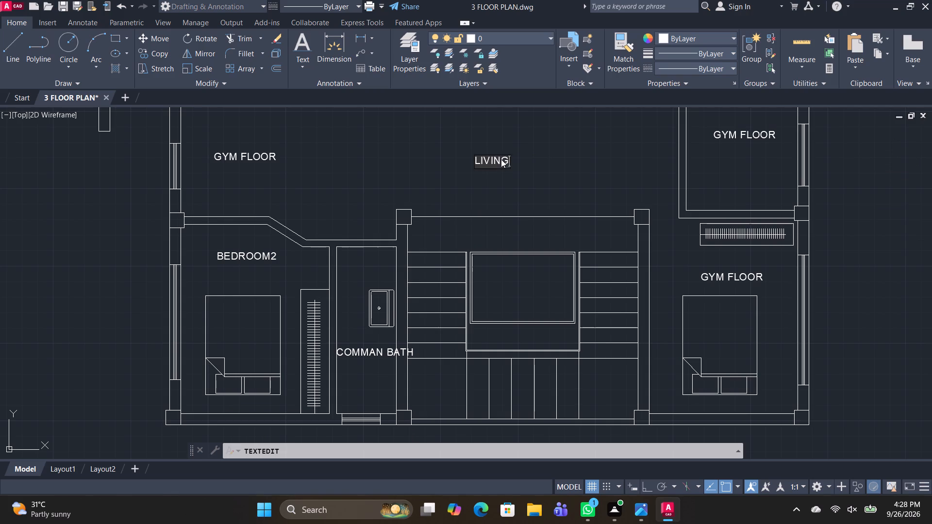
pyautogui.press('space')
pyautogui.write('ROOM')
pyautogui.press('space')
pyautogui.press('Return')
pyautogui.press('Return')
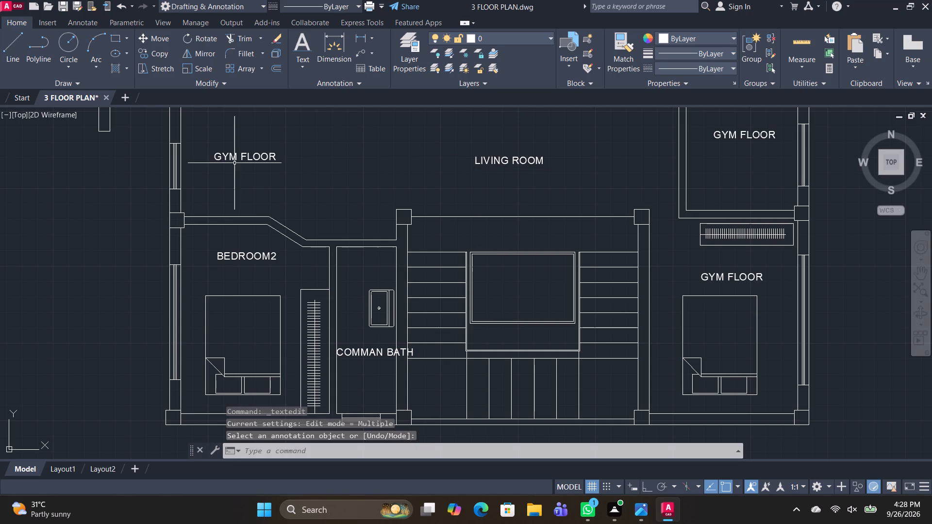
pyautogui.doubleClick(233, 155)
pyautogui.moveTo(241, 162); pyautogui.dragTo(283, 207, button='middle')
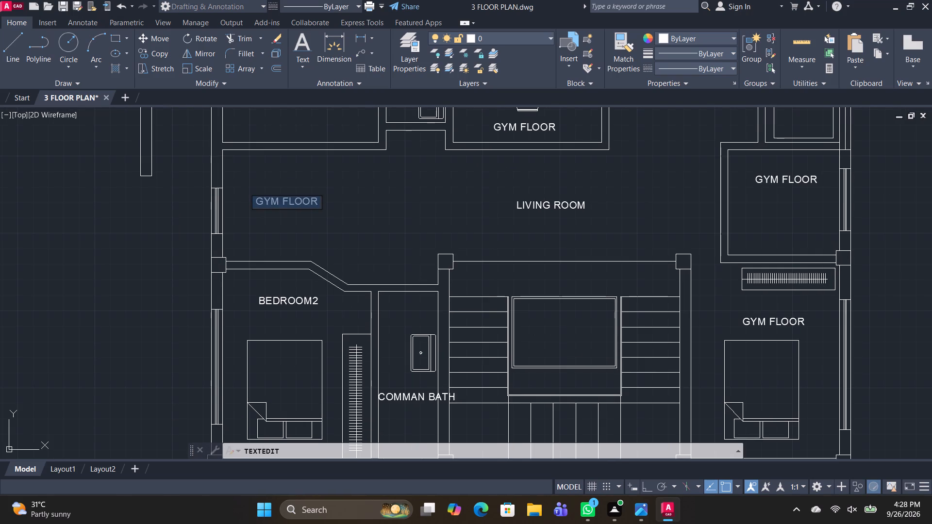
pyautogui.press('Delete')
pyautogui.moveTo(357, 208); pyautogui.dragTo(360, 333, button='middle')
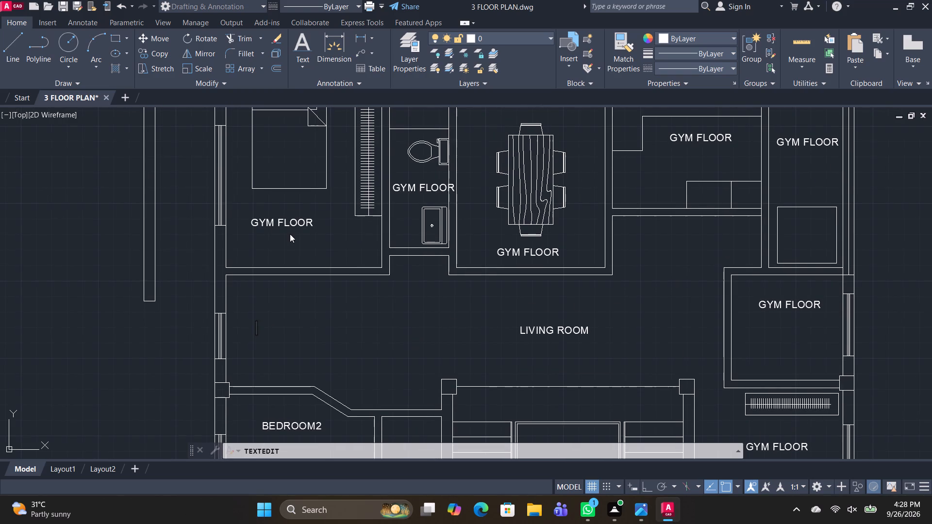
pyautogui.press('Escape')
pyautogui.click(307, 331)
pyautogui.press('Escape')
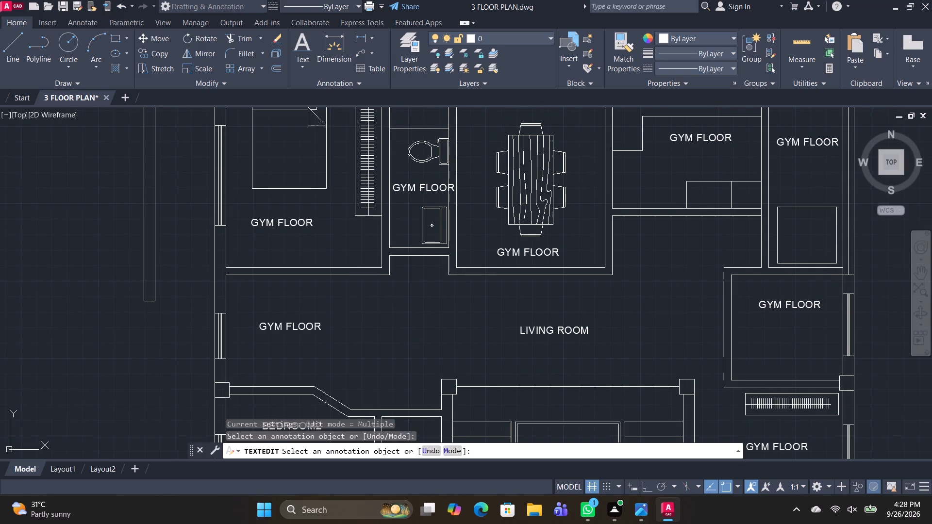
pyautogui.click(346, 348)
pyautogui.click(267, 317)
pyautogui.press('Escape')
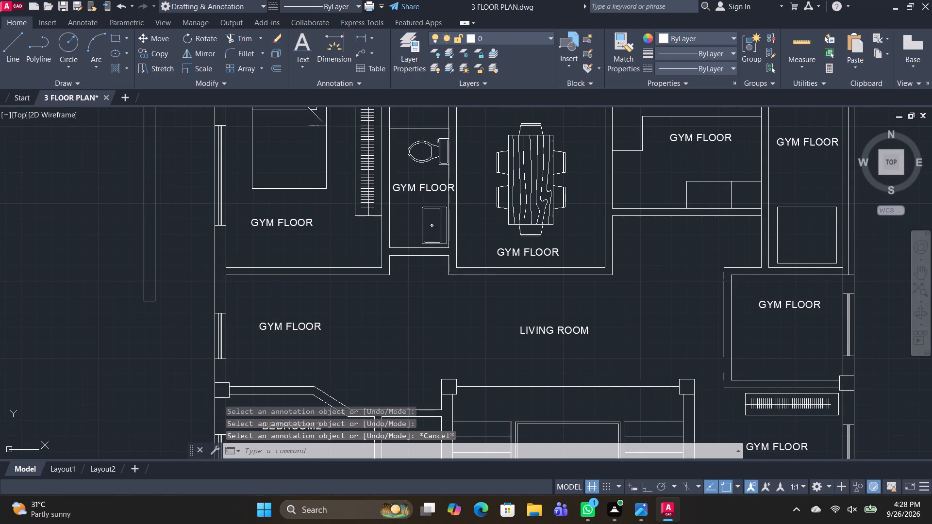
# Delete the surplus GYM FLOOR label at the west end of the living room in the first plan.
pyautogui.click(276, 326)
pyautogui.press('Delete')
# Change the label in the first plan's northwest bedroom to MASTER BED ROOM.
pyautogui.doubleClick(269, 224)
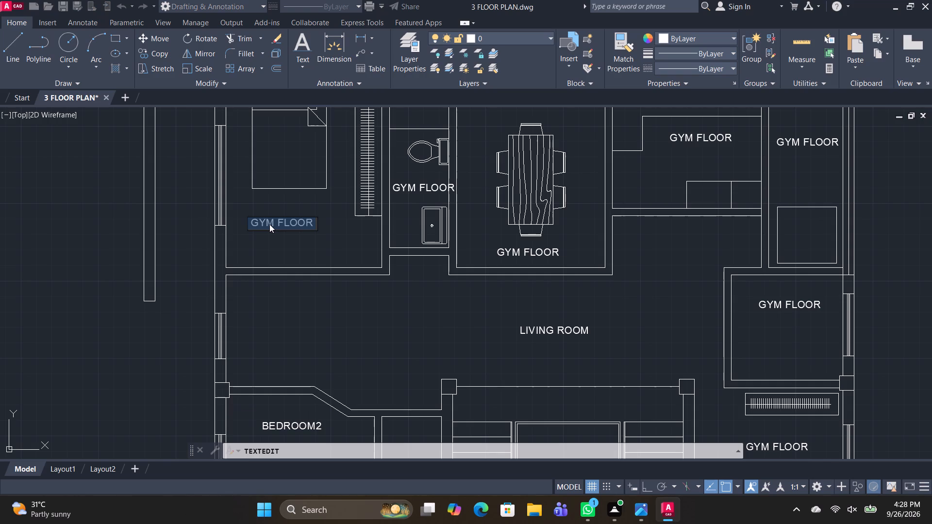
pyautogui.write('MASTER BER ROOM')
pyautogui.press('Return')
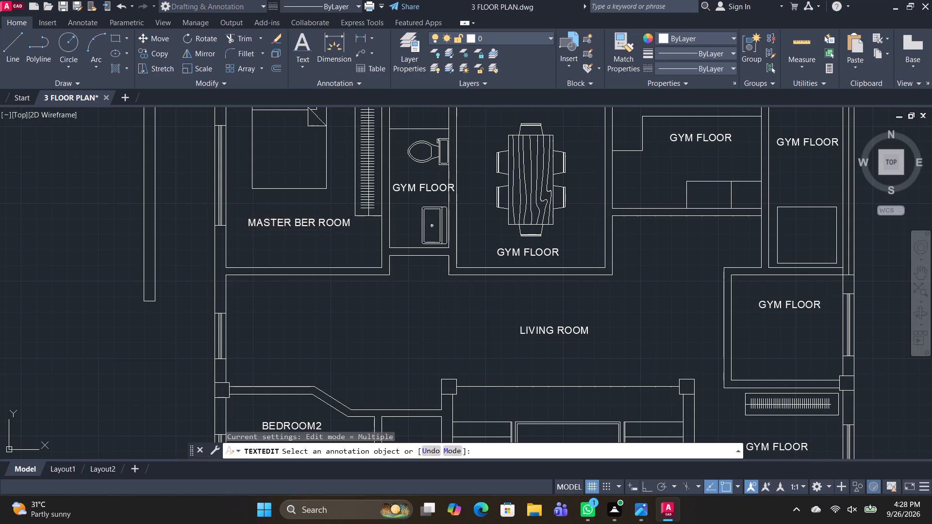
pyautogui.doubleClick(310, 223)
pyautogui.scroll(3, 310, 223)
pyautogui.click(319, 220)
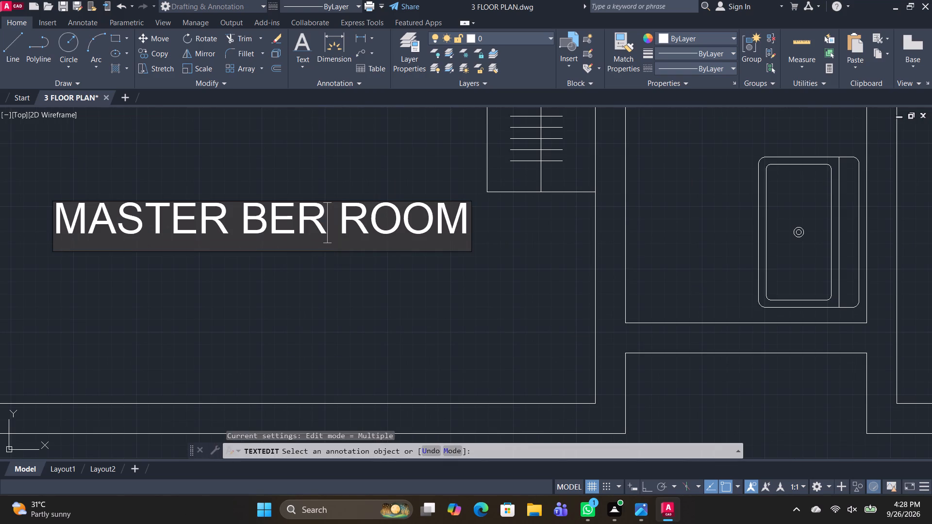
pyautogui.press('BackSpace')
pyautogui.press('d')
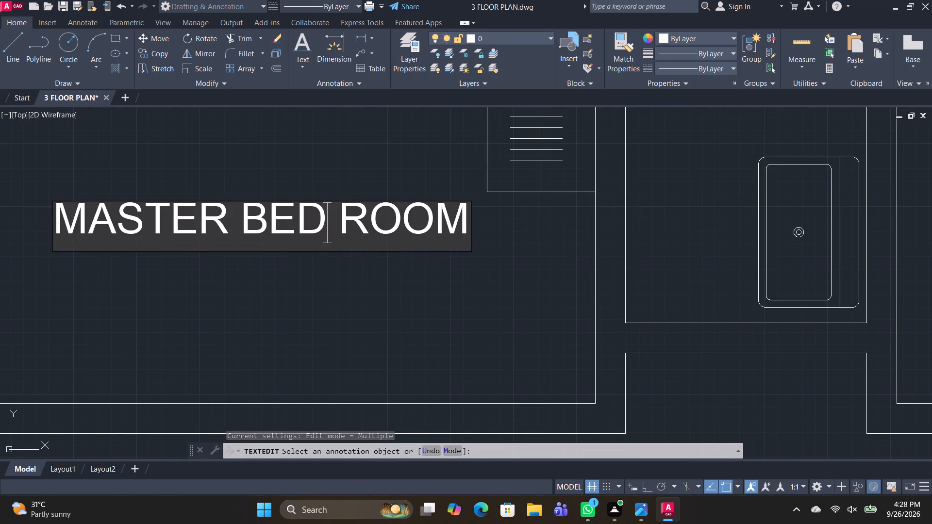
pyautogui.press('space')
pyautogui.press('BackSpace')
pyautogui.hotkey('shift', 'Return')
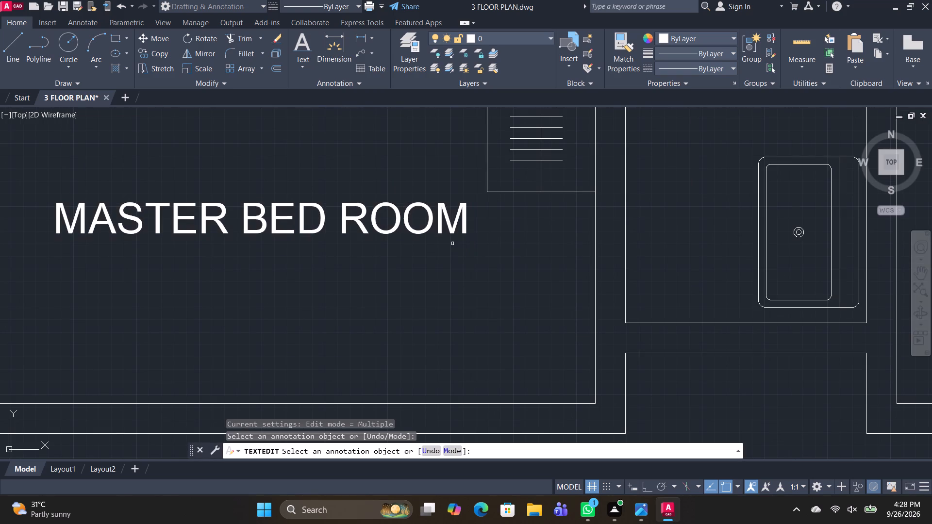
pyautogui.scroll(-2, 459, 260)
pyautogui.press('space')
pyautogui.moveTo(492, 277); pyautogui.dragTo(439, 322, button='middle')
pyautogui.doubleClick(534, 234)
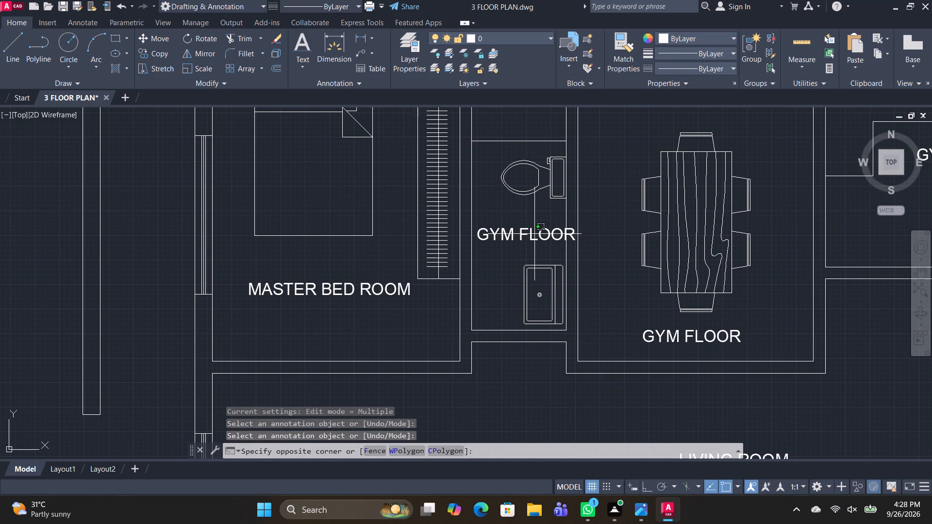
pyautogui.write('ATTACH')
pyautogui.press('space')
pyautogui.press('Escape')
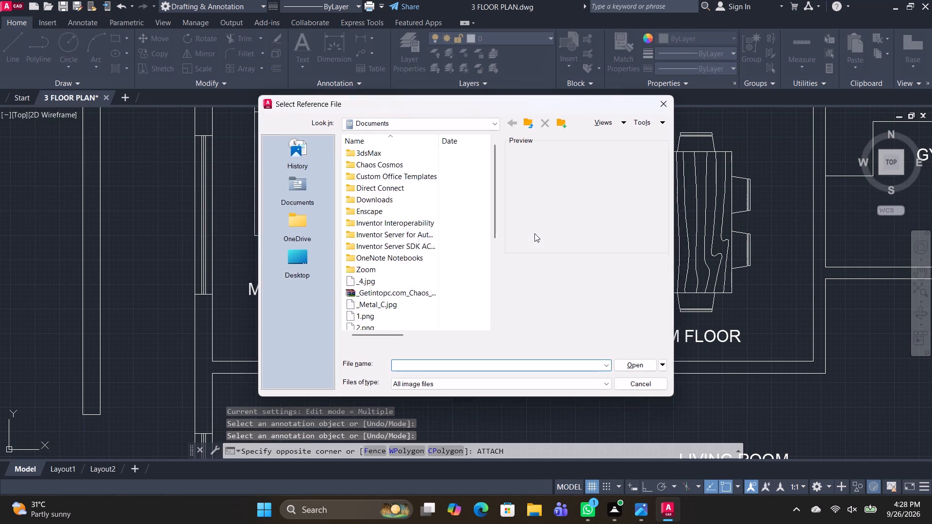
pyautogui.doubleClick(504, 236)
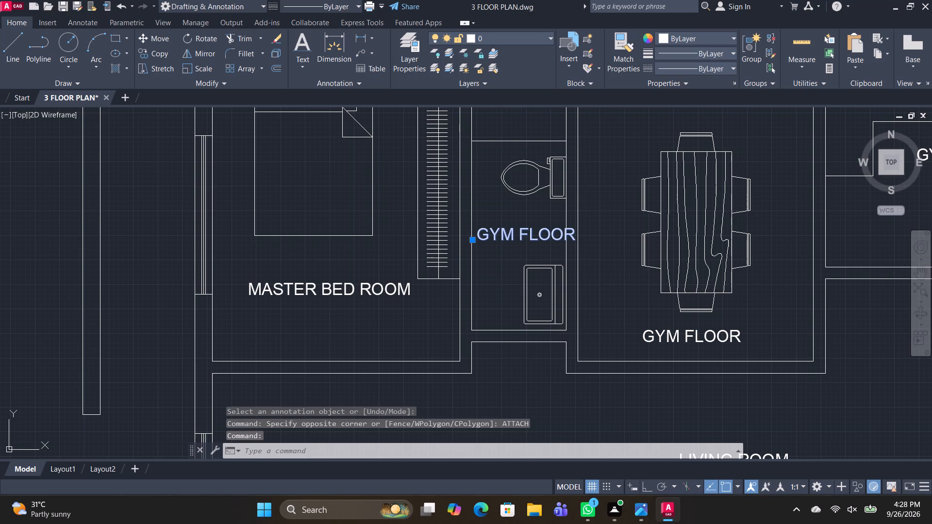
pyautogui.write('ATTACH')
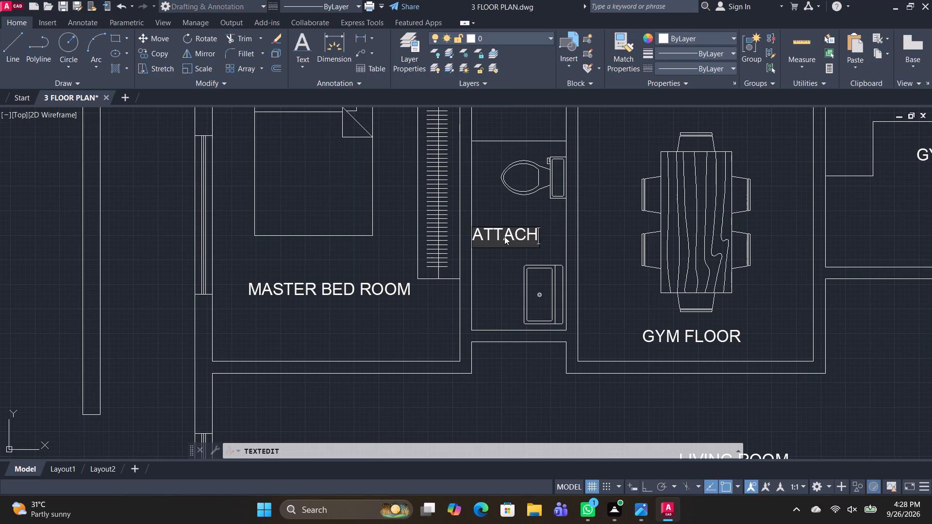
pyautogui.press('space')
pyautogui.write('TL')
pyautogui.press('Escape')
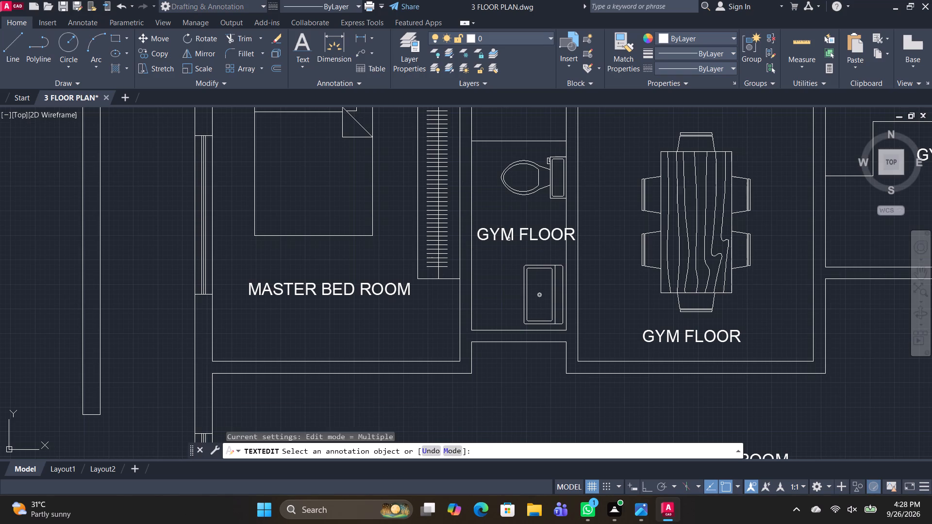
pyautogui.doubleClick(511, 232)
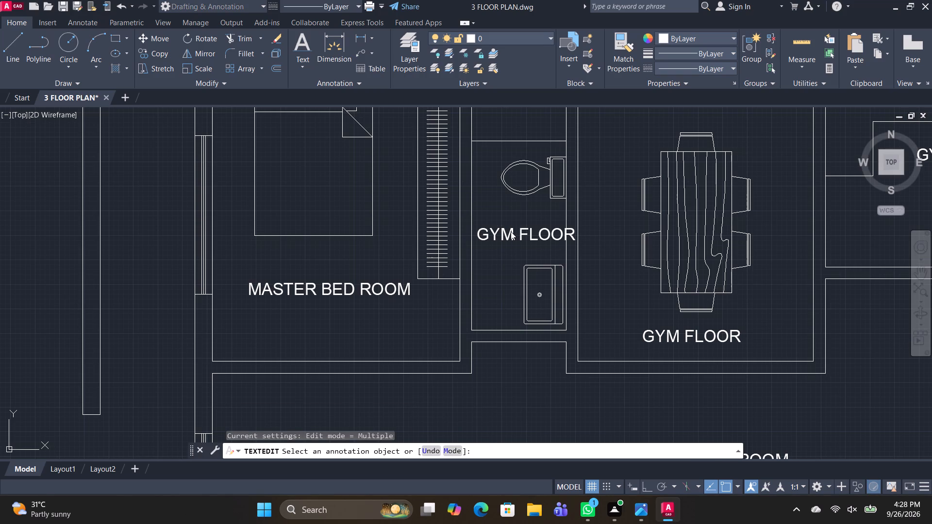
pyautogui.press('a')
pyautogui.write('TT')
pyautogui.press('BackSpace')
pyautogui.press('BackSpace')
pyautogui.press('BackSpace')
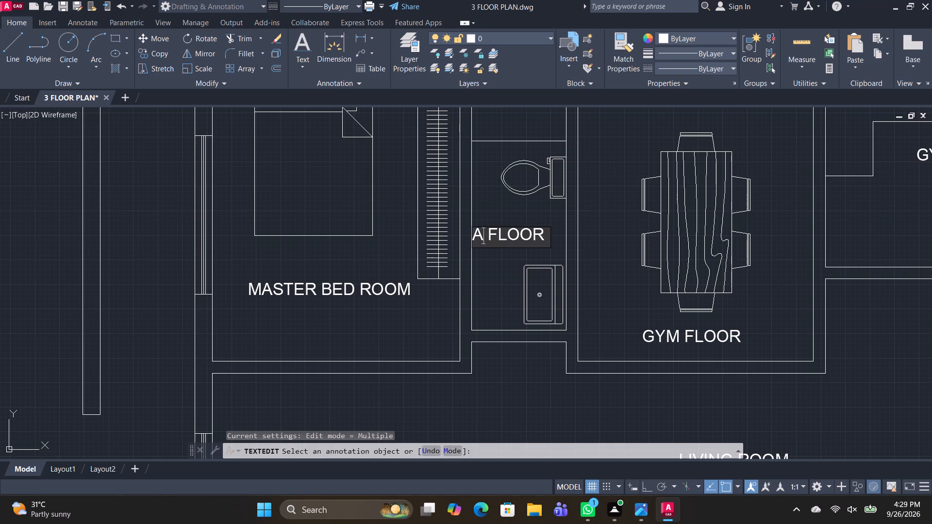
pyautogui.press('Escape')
# Change the label in the toilet beside the master bedroom to ATTACH TL.
pyautogui.doubleClick(524, 239)
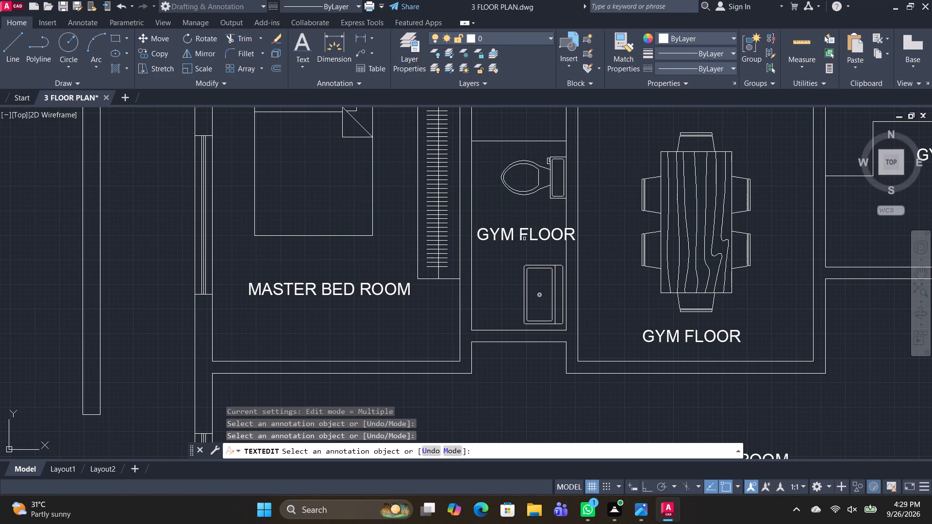
pyautogui.doubleClick(524, 235)
pyautogui.write('ATTACH TL')
pyautogui.press('Return')
pyautogui.press('Return')
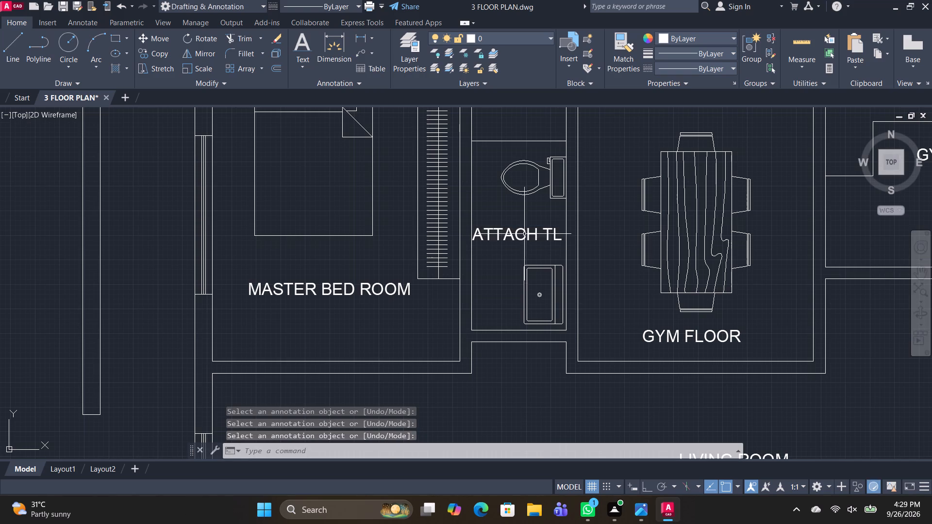
# Change the label below the dining table to DINNING AREA.
pyautogui.moveTo(716, 372); pyautogui.dragTo(585, 381, button='middle')
pyautogui.doubleClick(592, 347)
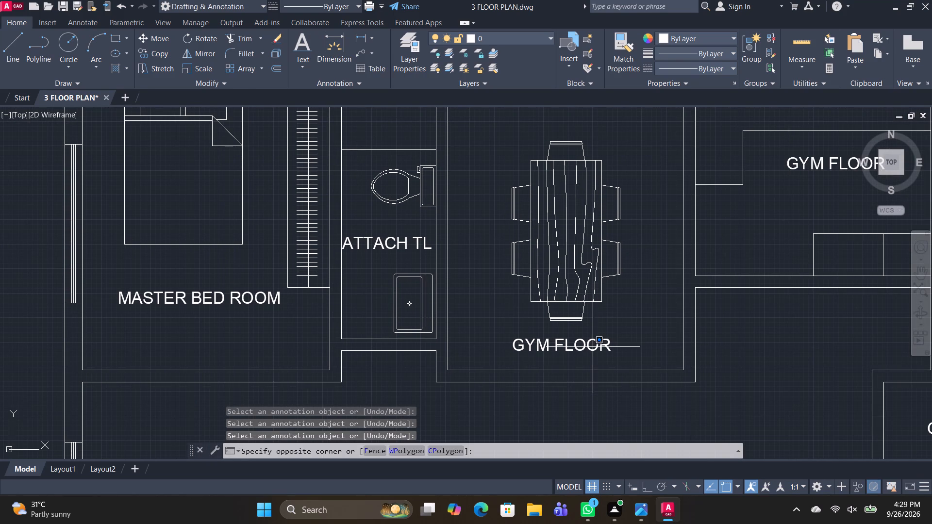
pyautogui.doubleClick(591, 347)
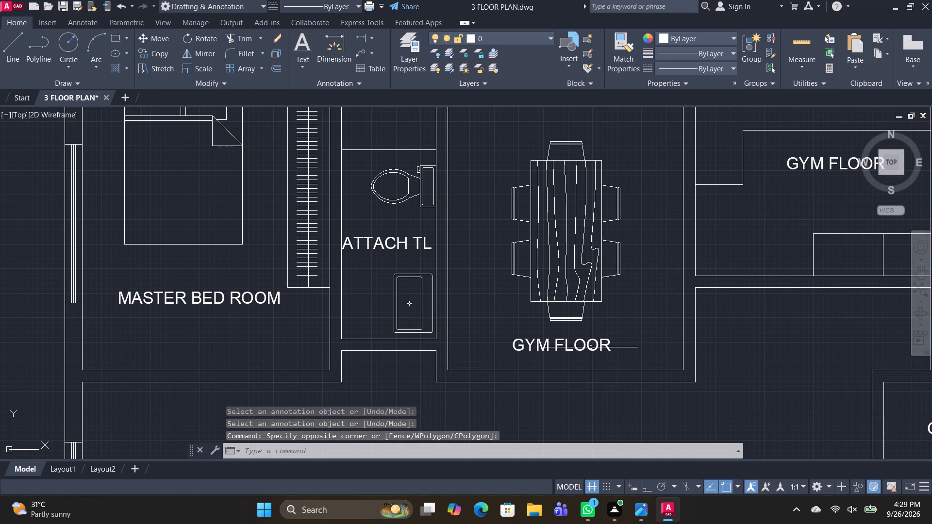
pyautogui.doubleClick(591, 349)
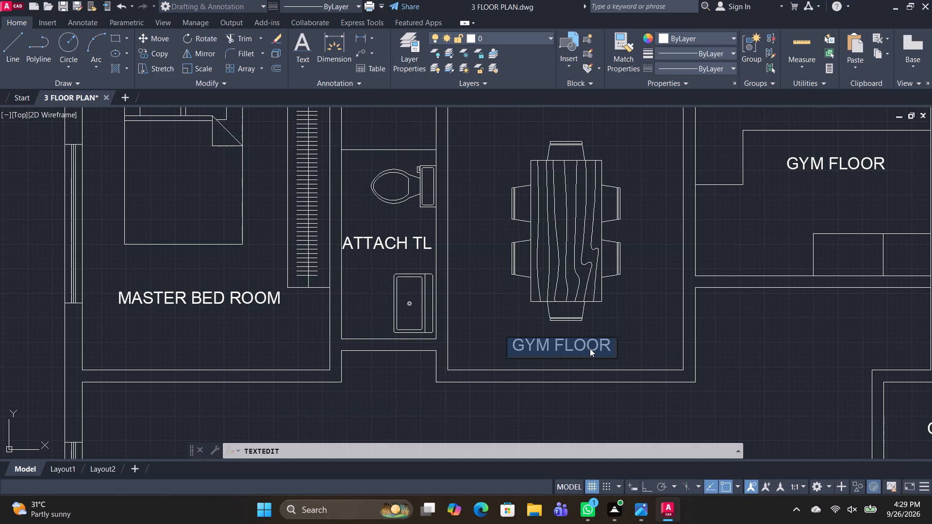
pyautogui.write('DINNING AREA')
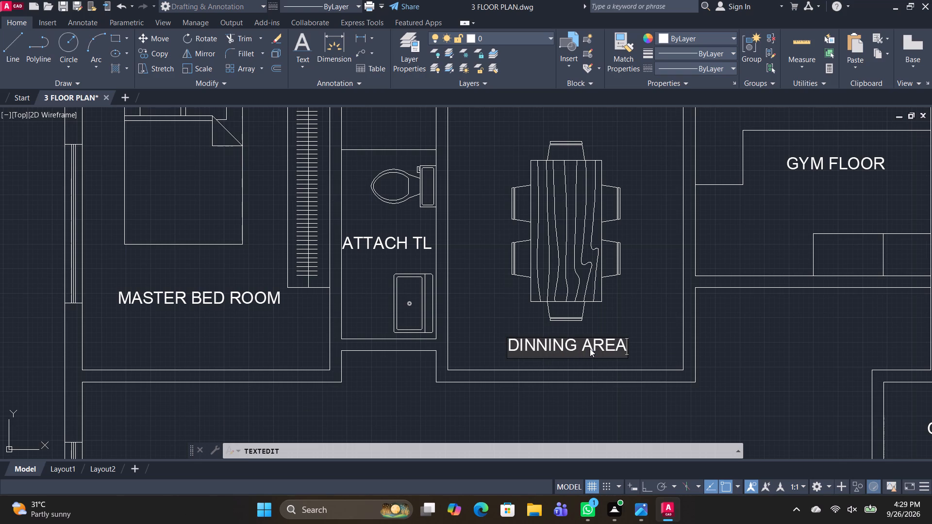
pyautogui.press('Return')
pyautogui.press('Return')
# Change the label in the room east of the dining area to KITCHEN AREA.
pyautogui.scroll(-1, 644, 355)
pyautogui.moveTo(749, 396); pyautogui.dragTo(573, 396, button='middle')
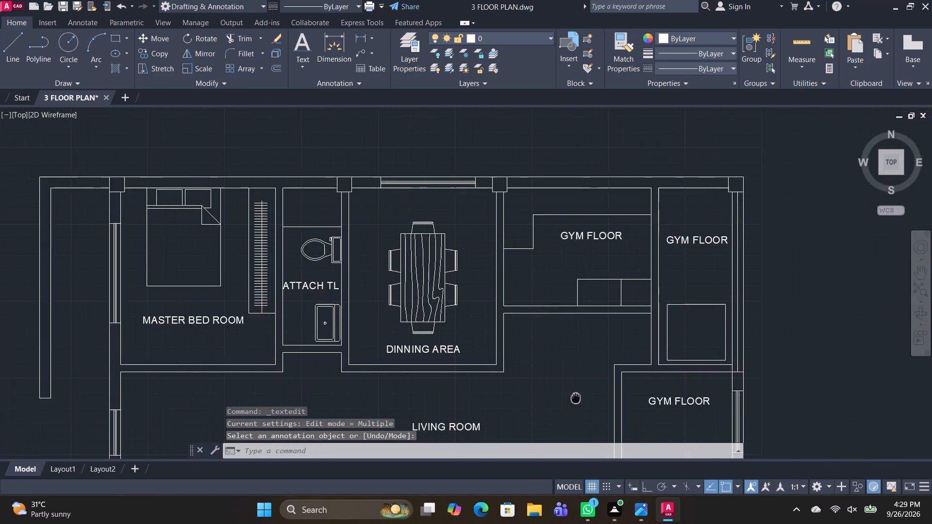
pyautogui.moveTo(573, 396); pyautogui.dragTo(515, 367, button='middle')
pyautogui.click(549, 207)
pyautogui.click(549, 207)
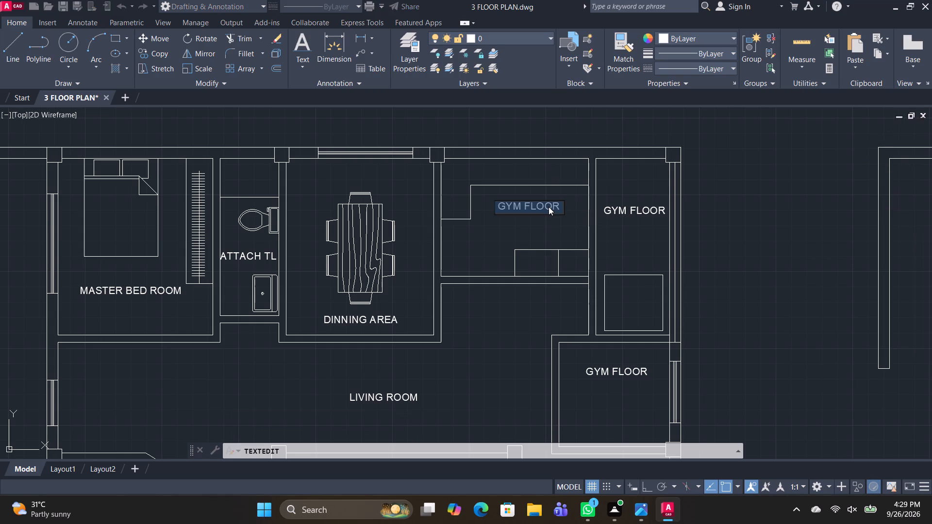
pyautogui.write('KITV')
pyautogui.press('BackSpace')
pyautogui.write('CHEN')
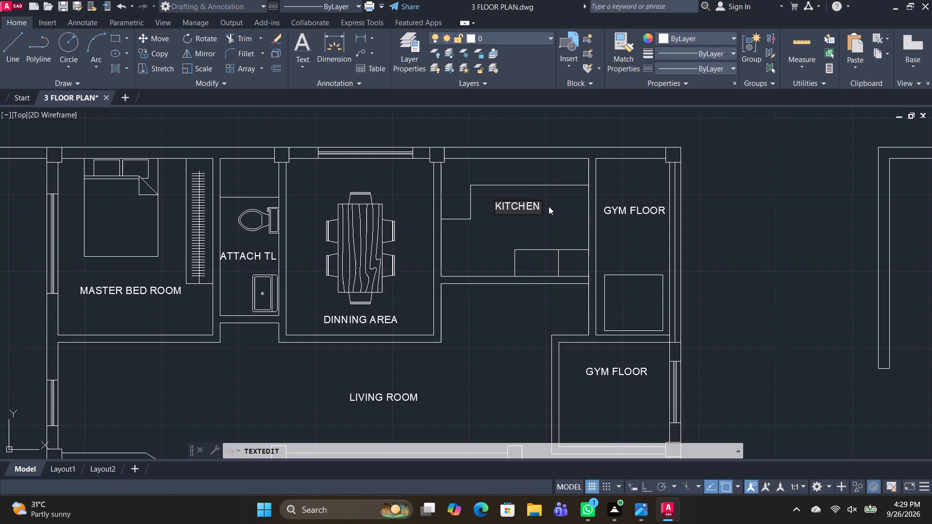
pyautogui.press('space')
pyautogui.write('AREA')
pyautogui.press('Return')
pyautogui.press('Return')
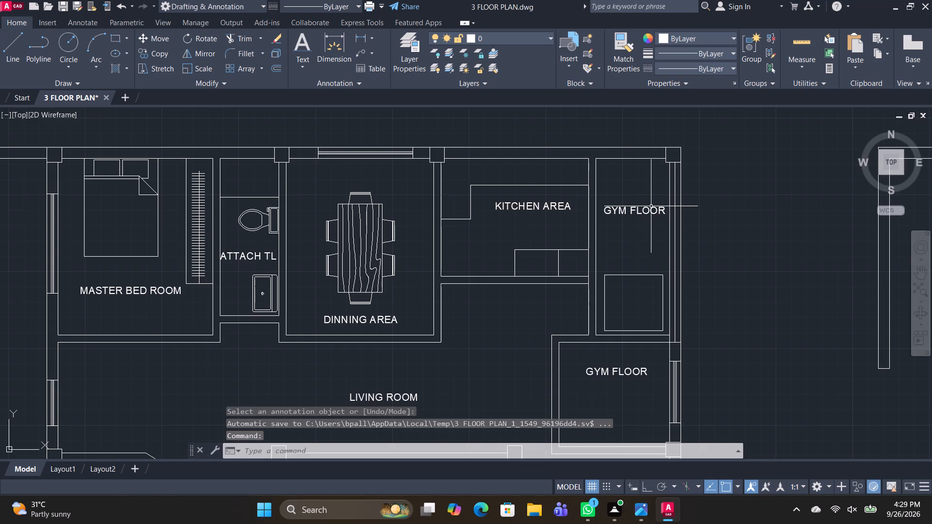
# Change the label in the narrow northeast room beside the kitchen to UTILITY AREA.
pyautogui.doubleClick(647, 208)
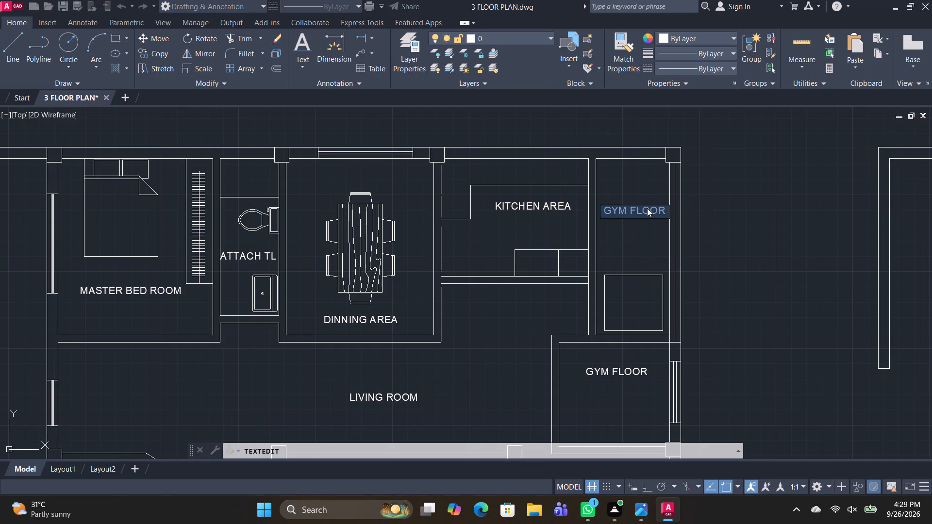
pyautogui.write('UTILITY')
pyautogui.press('space')
pyautogui.write('AREA')
pyautogui.press('Return')
pyautogui.press('Return')
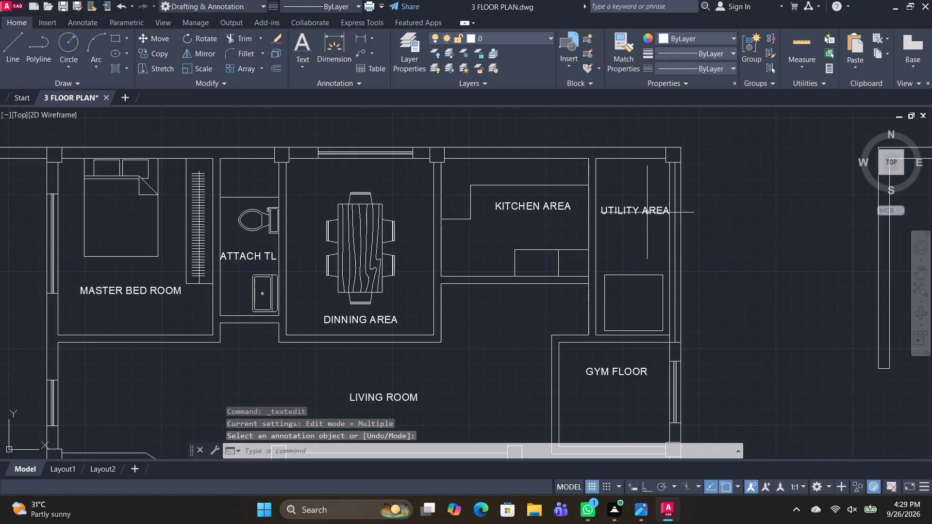
# Change the label in the room south of the utility area to COMMON BATH.
pyautogui.doubleClick(620, 368)
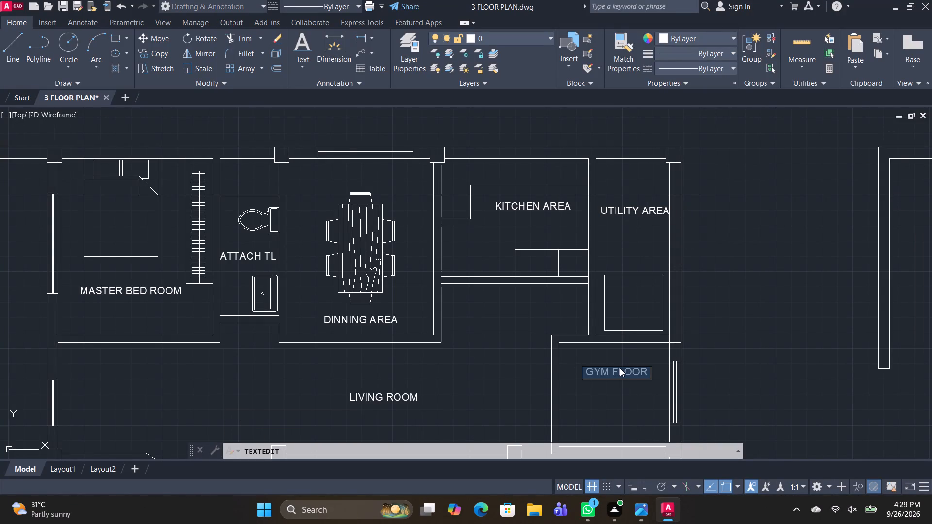
pyautogui.write('COMMAN')
pyautogui.press('space')
pyautogui.press('BackSpace')
pyautogui.press('BackSpace')
pyautogui.press('BackSpace')
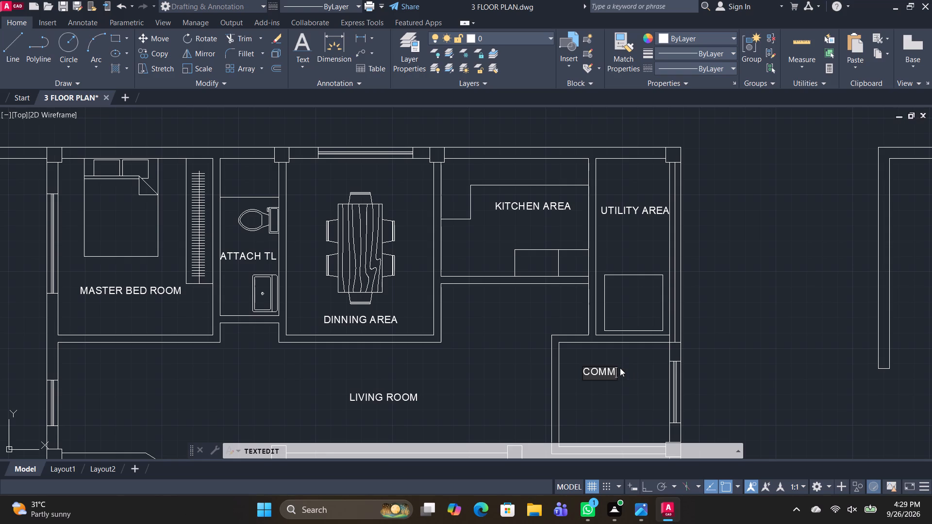
pyautogui.write('ON')
pyautogui.press('space')
pyautogui.write('BAR')
pyautogui.press('BackSpace')
pyautogui.press('y')
pyautogui.press('BackSpace')
pyautogui.write('TH')
pyautogui.press('Return')
pyautogui.press('Return')
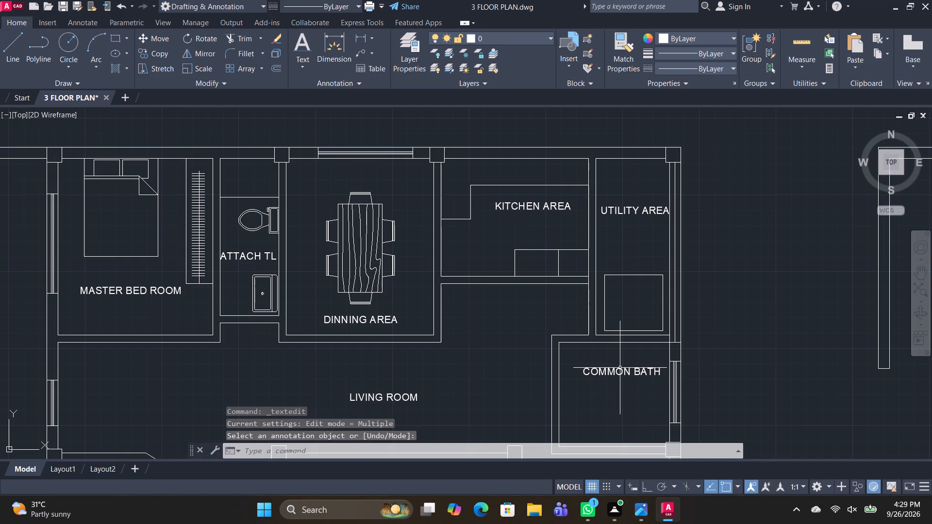
# Change the GYM FLOOR label above the bed in the southeast bedroom to BED ROOM 3.
pyautogui.scroll(-2, 619, 358)
pyautogui.moveTo(600, 388); pyautogui.dragTo(432, 275, button='middle')
pyautogui.scroll(1, 435, 318)
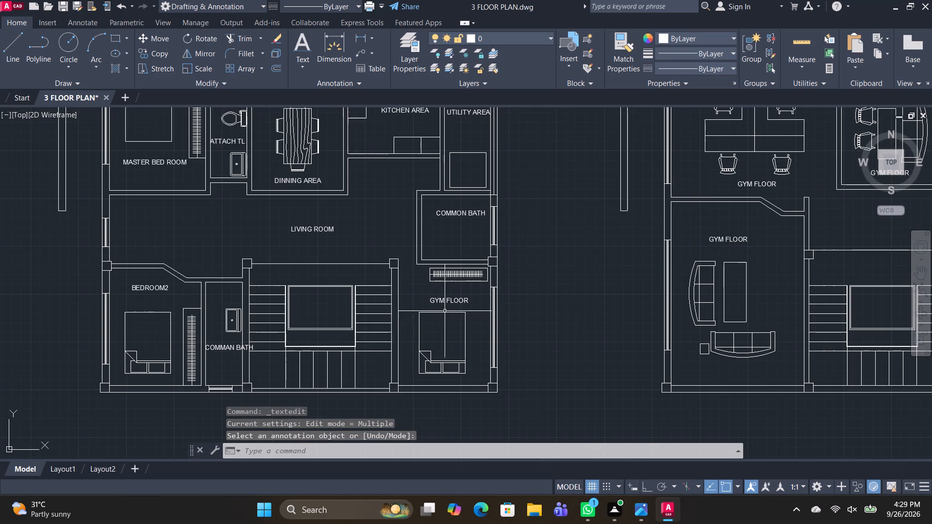
pyautogui.doubleClick(449, 301)
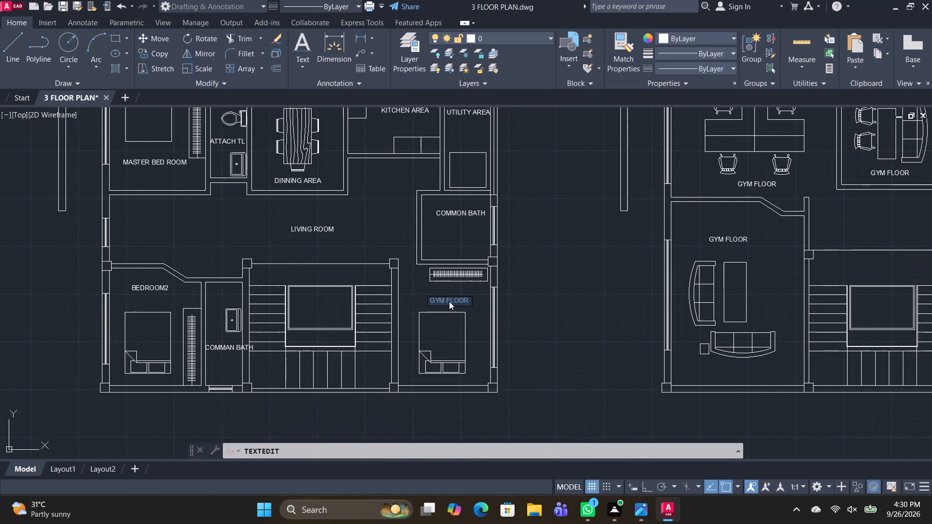
pyautogui.write('BEDCROO')
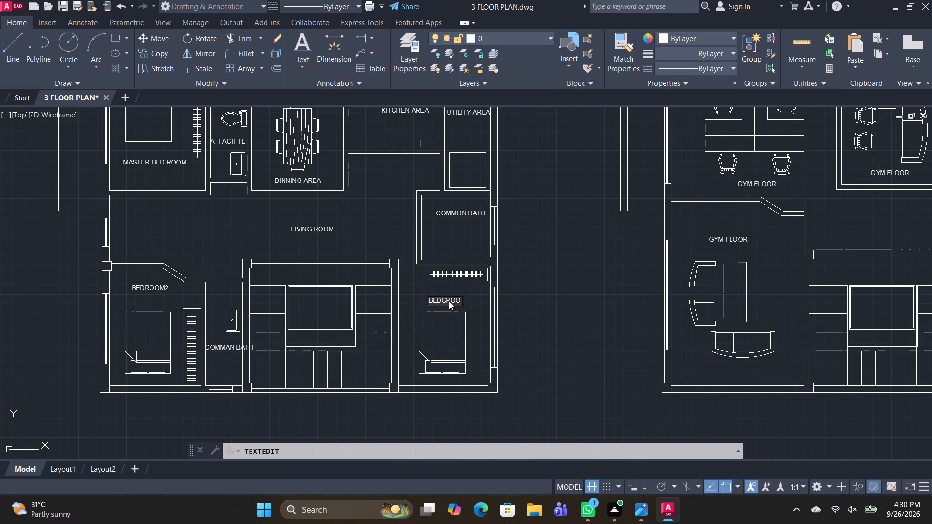
pyautogui.press('BackSpace')
pyautogui.press('BackSpace')
pyautogui.press('BackSpace')
pyautogui.press('BackSpace')
pyautogui.press('space')
pyautogui.write('ROOM 3')
pyautogui.press('Return')
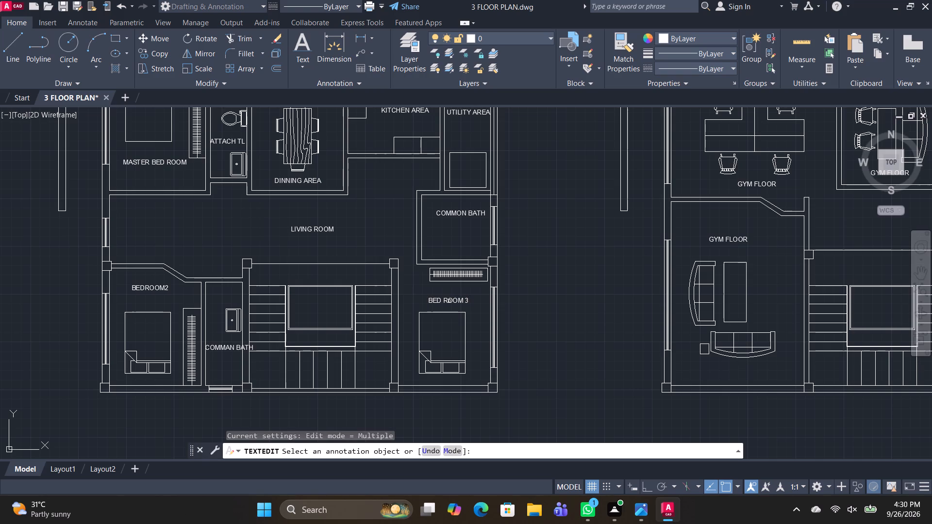
pyautogui.press('Return')
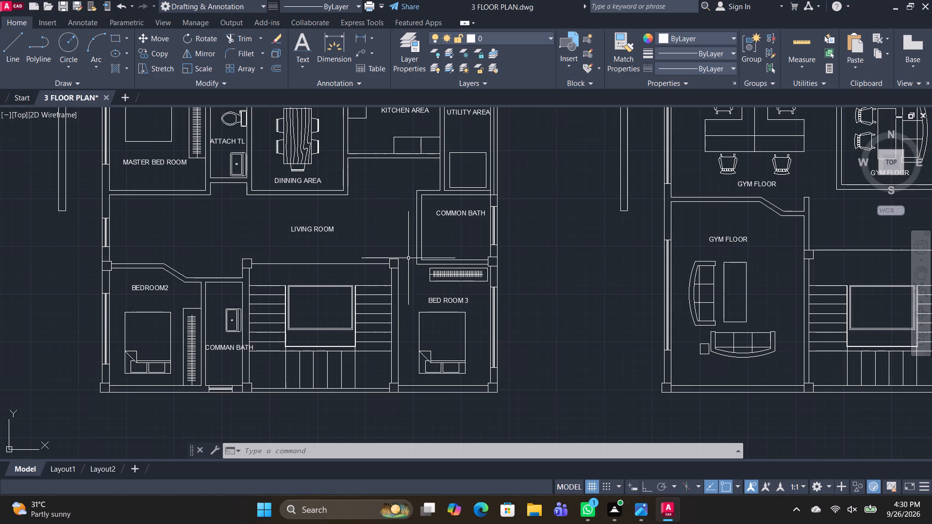
# In the adjacent office floor plan, change the label below the four-desk workstation cluster to OPEN OFFICE.
pyautogui.moveTo(305, 230); pyautogui.dragTo(200, 345, button='middle')
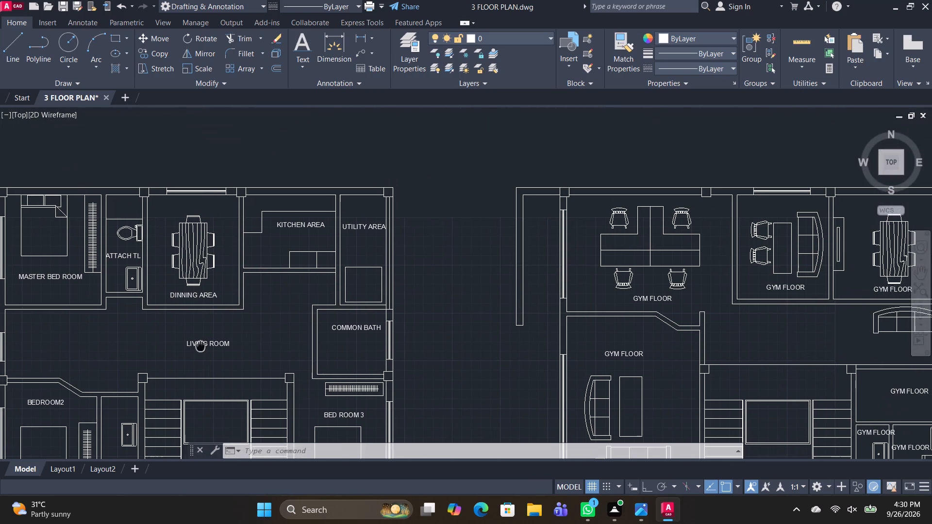
pyautogui.moveTo(200, 345); pyautogui.dragTo(194, 342, button='middle')
pyautogui.moveTo(353, 314); pyautogui.dragTo(136, 250, button='middle')
pyautogui.scroll(1, 434, 236)
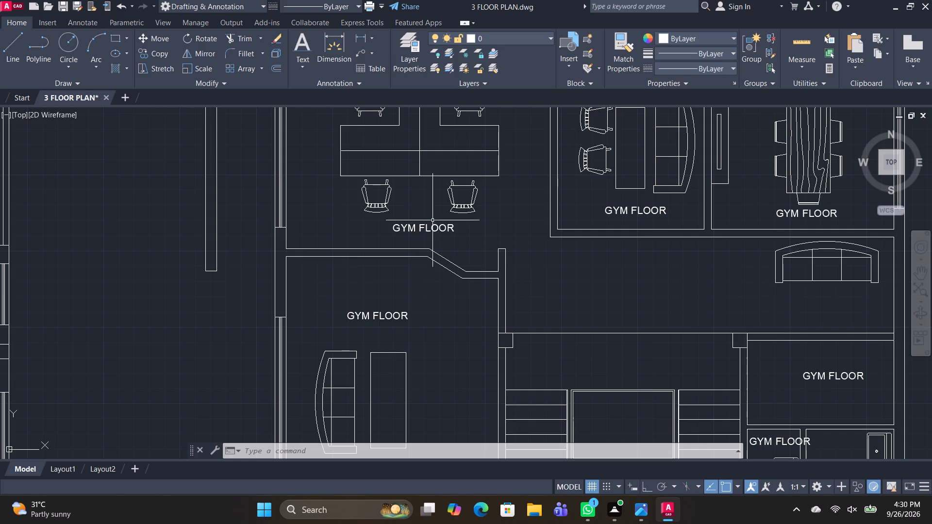
pyautogui.doubleClick(429, 226)
pyautogui.press('p')
pyautogui.press('BackSpace')
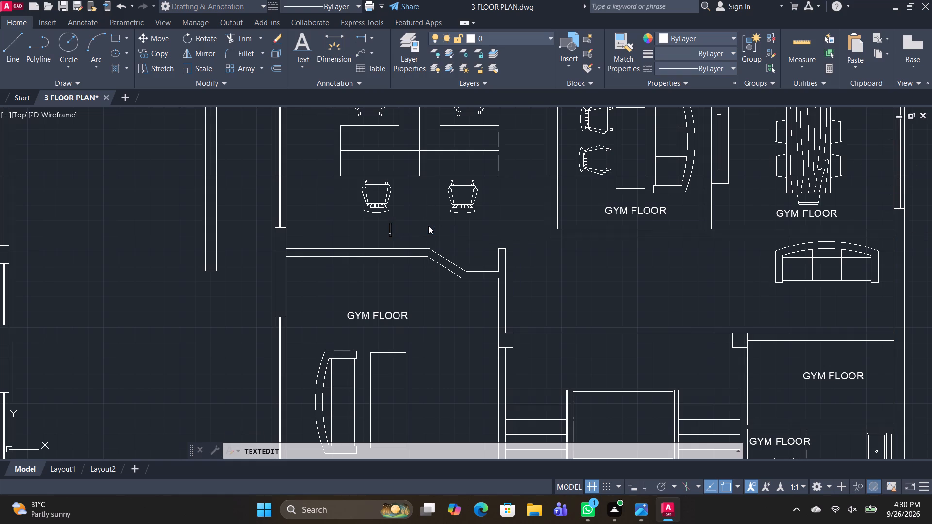
pyautogui.write('OPEN OFF')
pyautogui.write('ICE')
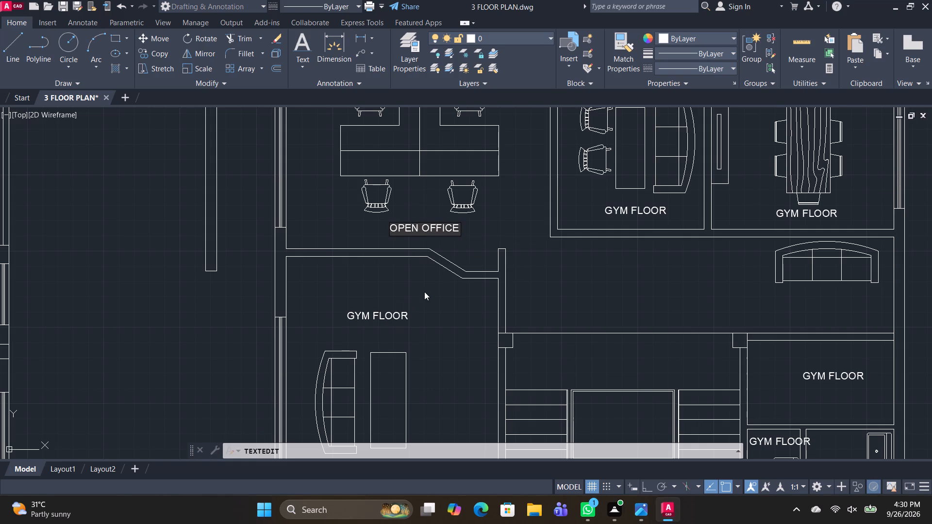
pyautogui.press('Return')
# Change the label in the sofa room south of the open office to LIVING ROOM.
pyautogui.doubleClick(375, 317)
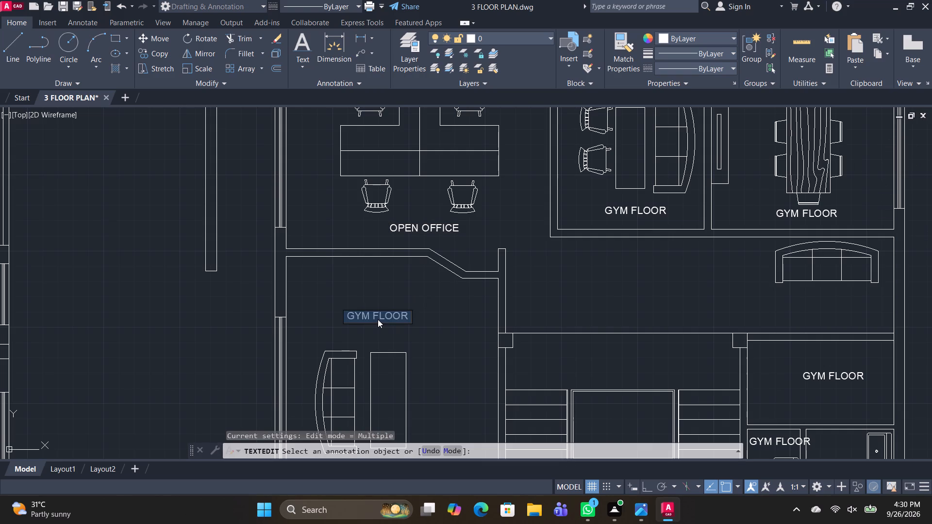
pyautogui.write('LIN')
pyautogui.press('BackSpace')
pyautogui.write('VING ROOM')
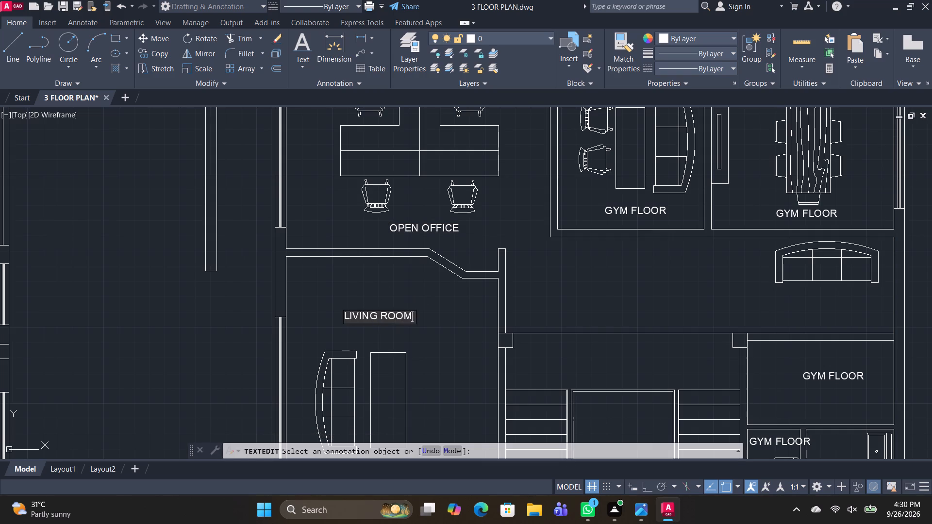
pyautogui.press('Return')
pyautogui.press('Return')
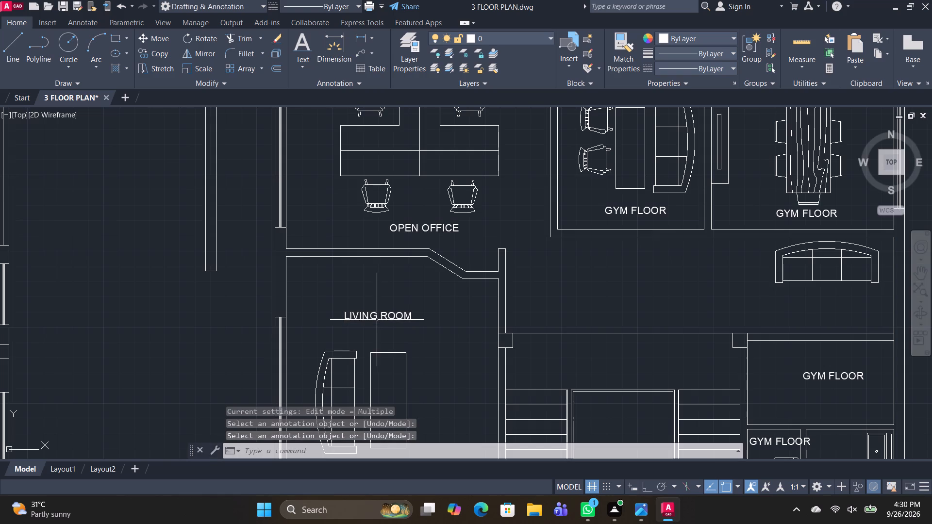
# Change the label in the room with the desk, two chairs and sofa to DIRECTIOR"S CABIN.
pyautogui.moveTo(645, 388); pyautogui.dragTo(323, 384, button='middle')
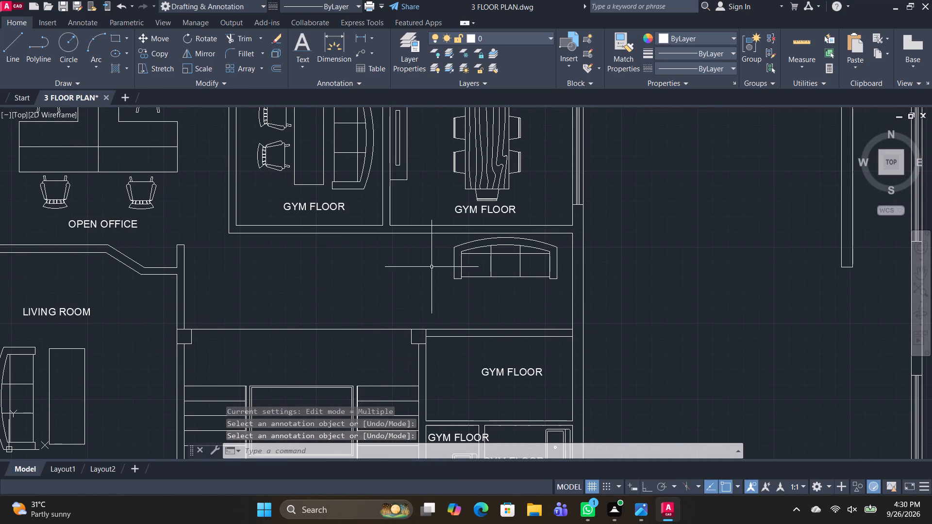
pyautogui.doubleClick(321, 207)
pyautogui.write('DIRW')
pyautogui.press('BackSpace')
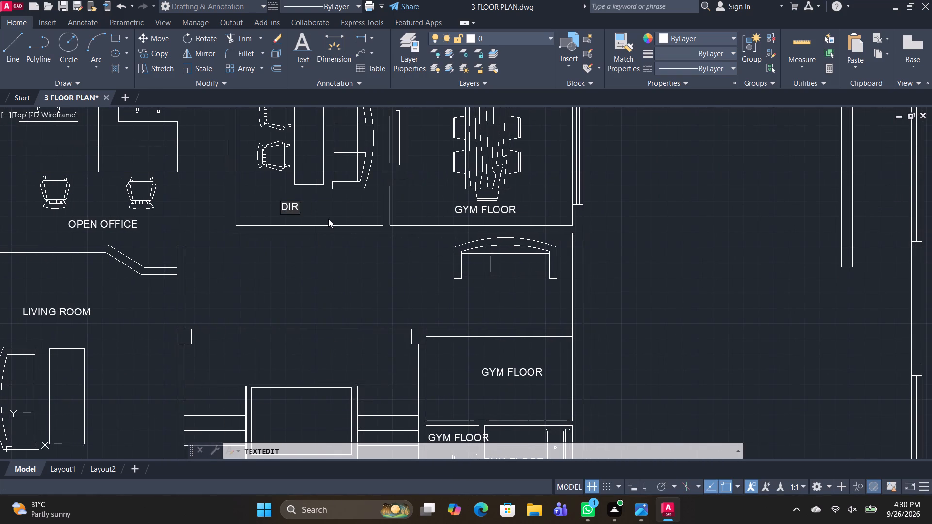
pyautogui.write('ECTI')
pyautogui.write('OR')
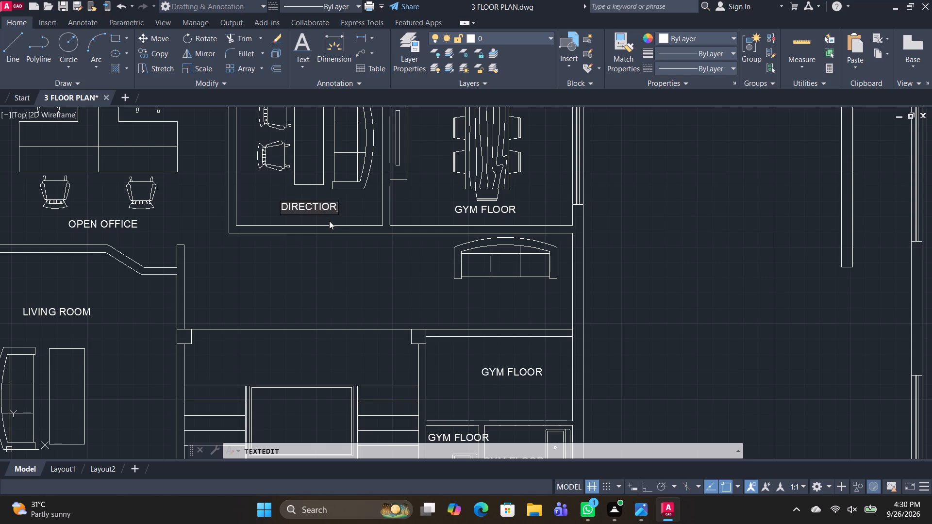
pyautogui.hotkey('shift', '"')
pyautogui.press('s')
pyautogui.press('space')
pyautogui.write('CABIN')
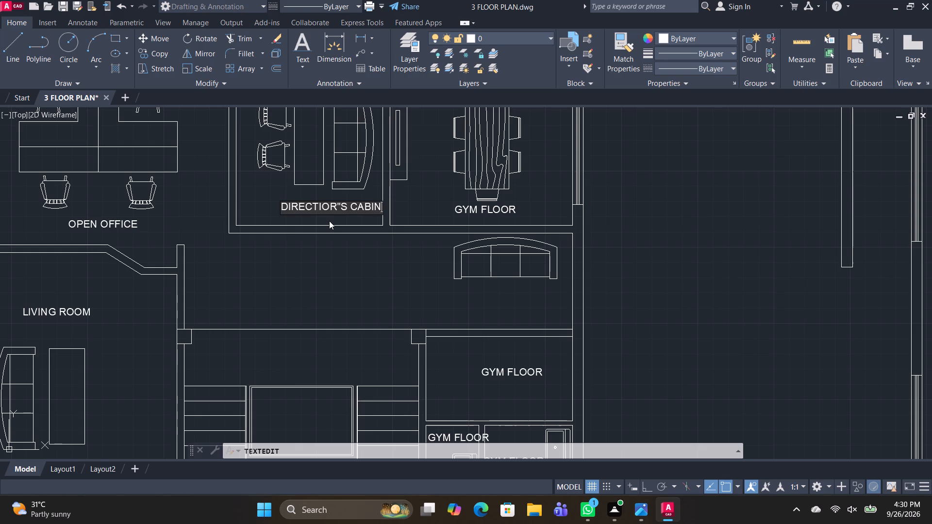
pyautogui.press('Return')
pyautogui.press('Return')
# Change the label below the wooden conference table to MEETING ROOM.
pyautogui.doubleClick(479, 208)
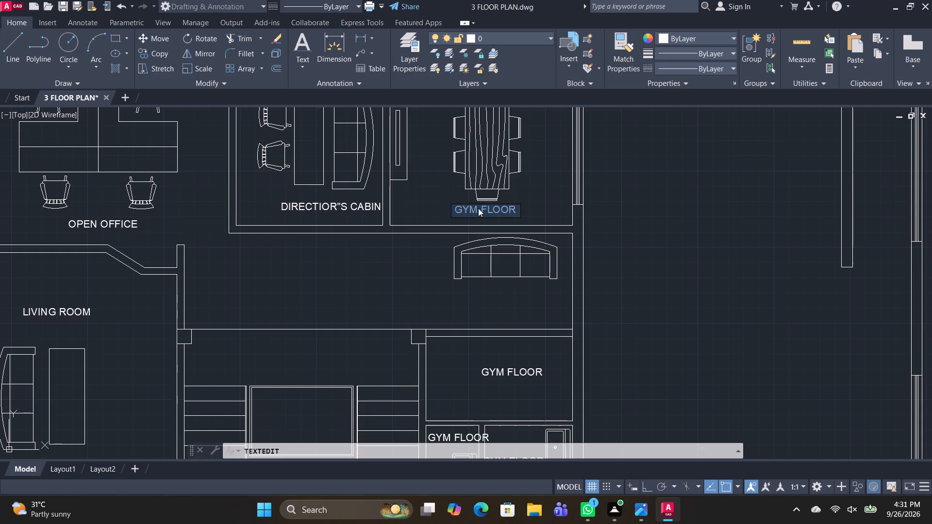
pyautogui.write('MEER')
pyautogui.press('BackSpace')
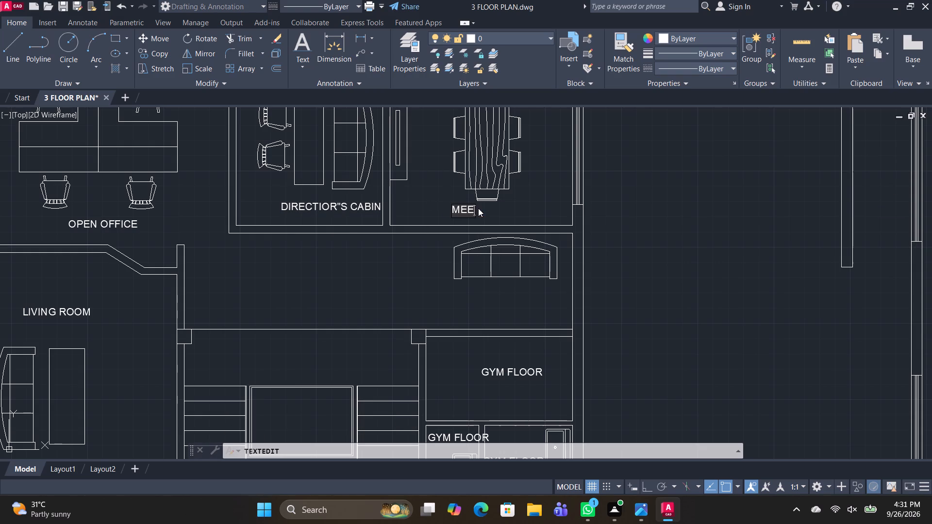
pyautogui.write('TING ROOM')
pyautogui.press('Return')
pyautogui.press('Return')
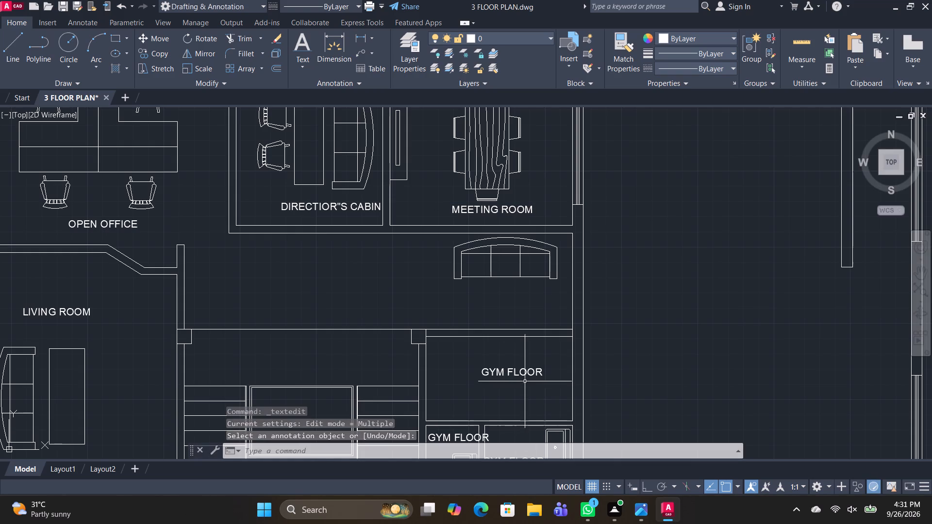
# Change the label in the empty room directly north of the two toilets to RECEPTION.
pyautogui.doubleClick(524, 371)
pyautogui.write('RECEPTION')
pyautogui.press('Return')
pyautogui.press('Return')
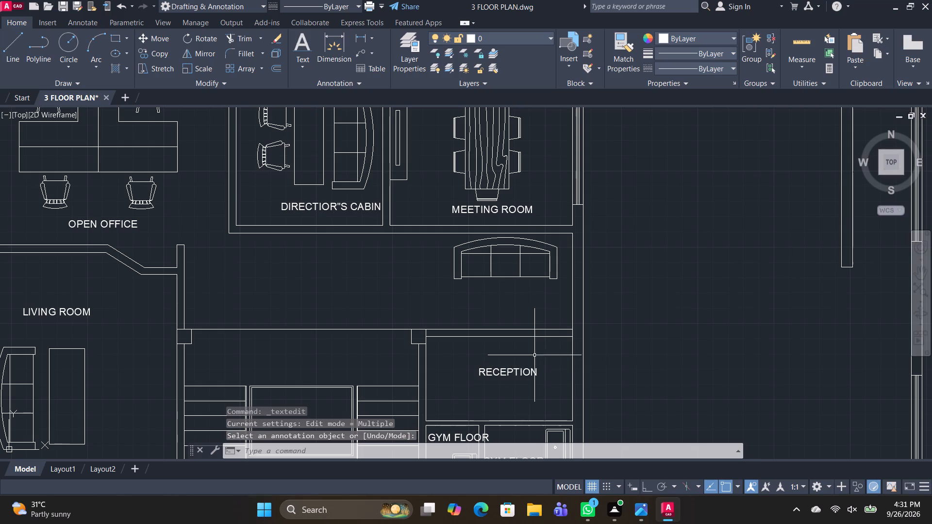
# Change the label in the western toilet below the reception to MALE TL.
pyautogui.moveTo(533, 372); pyautogui.dragTo(468, 232, button='middle')
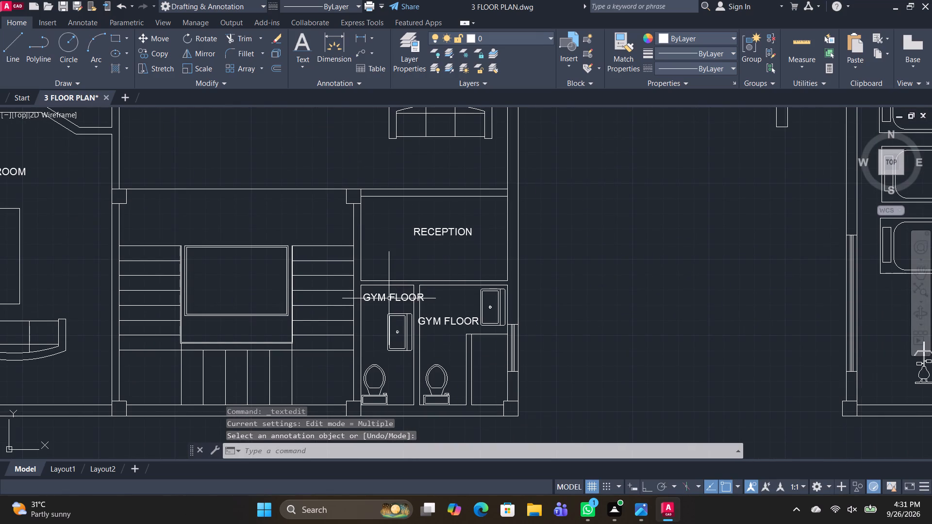
pyautogui.doubleClick(389, 296)
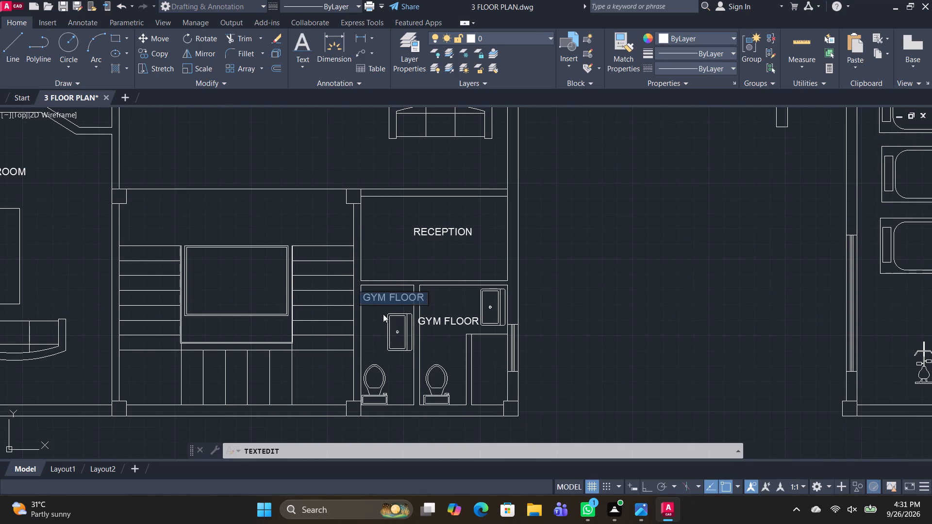
pyautogui.write('MALE')
pyautogui.press('space')
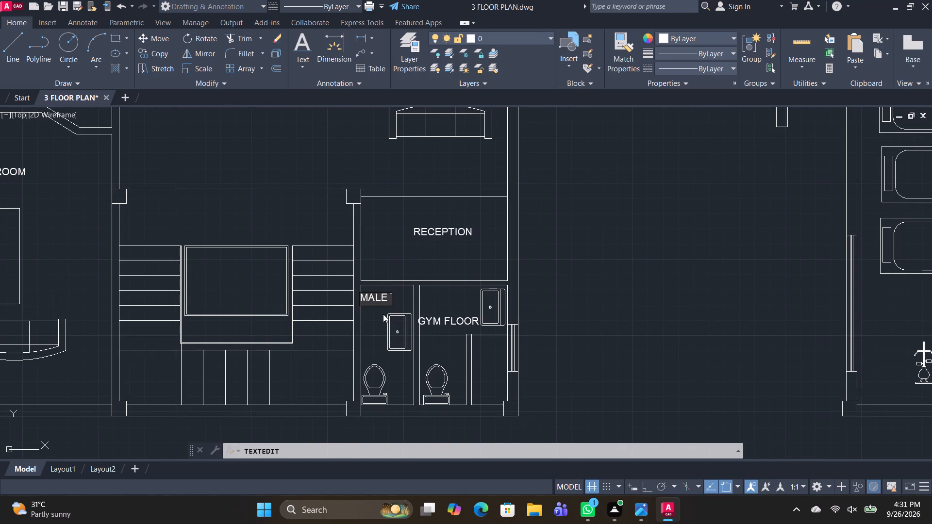
pyautogui.write('TL')
pyautogui.press('space')
pyautogui.press('Return')
# Change the label in the eastern toilet below the reception to FEMALE TL, removing the leftover word FLOOR.
pyautogui.doubleClick(431, 322)
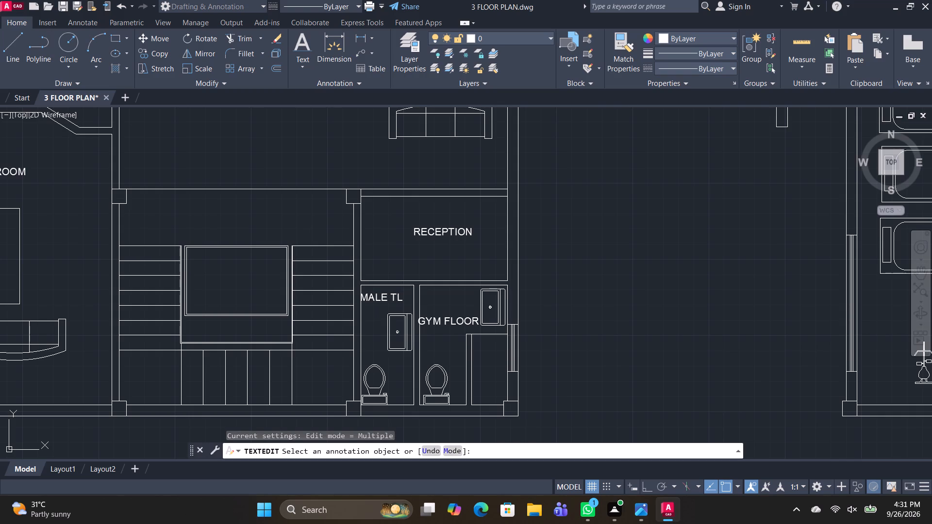
pyautogui.write('FE,')
pyautogui.press('BackSpace')
pyautogui.write('MA')
pyautogui.write('LE')
pyautogui.press('space')
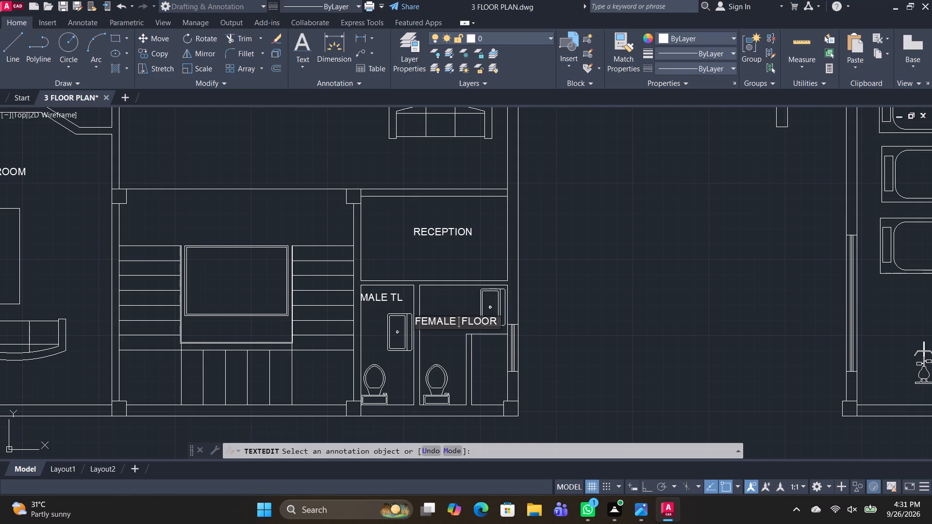
pyautogui.write('TL')
pyautogui.press('space')
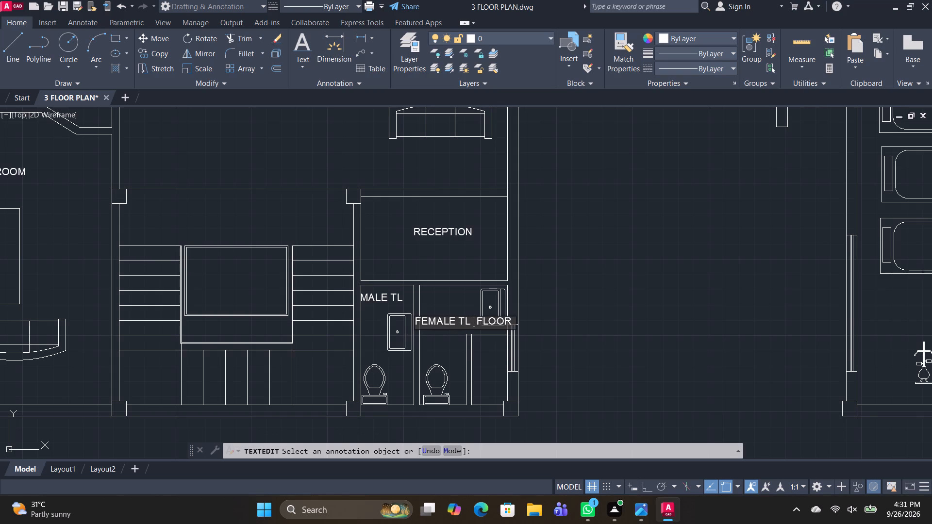
pyautogui.scroll(2, 503, 320)
pyautogui.click(516, 324)
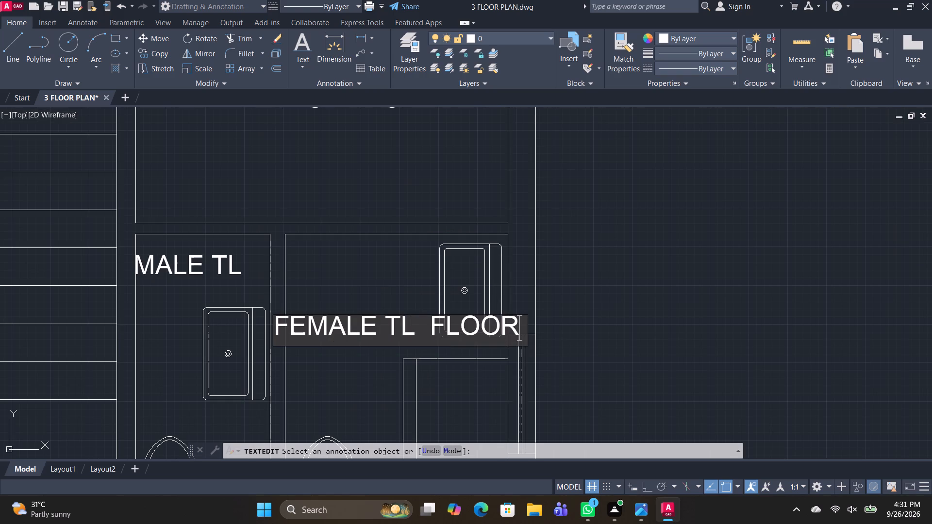
pyautogui.press('BackSpace')
pyautogui.press('BackSpace')
pyautogui.press('BackSpace')
pyautogui.press('BackSpace')
pyautogui.press('BackSpace')
pyautogui.press('Return')
pyautogui.press('Return')
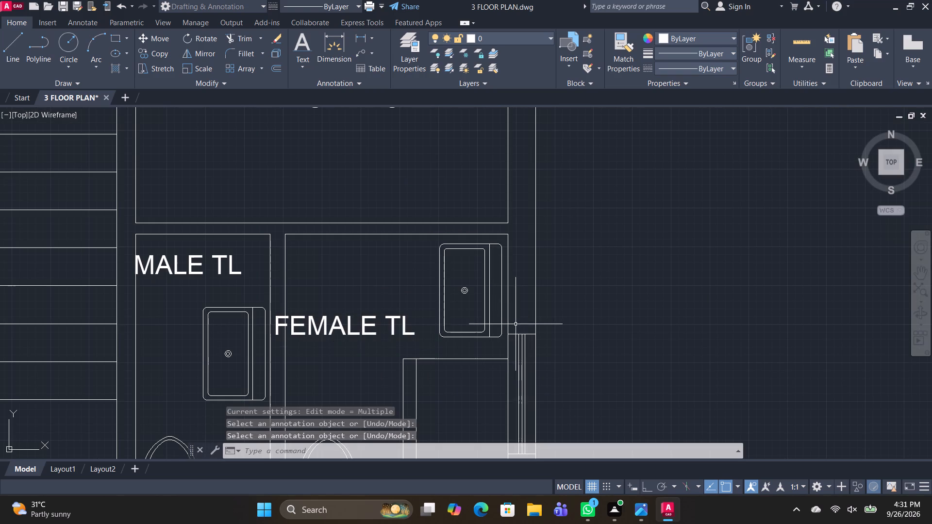
# Move the FEMALE TL label up and slightly east so it sits inside its room, clear of the partition wall.
pyautogui.click(359, 335)
pyautogui.write('M')
pyautogui.press('space')
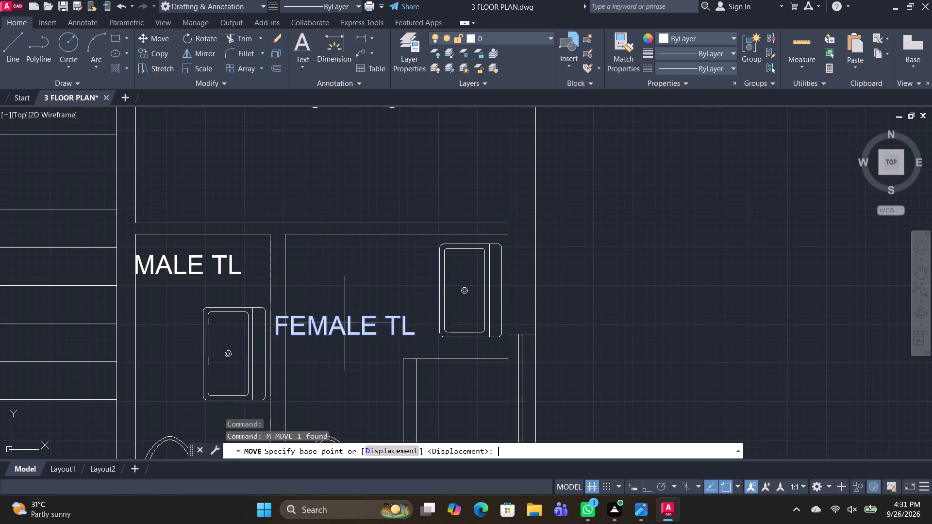
pyautogui.click(355, 353)
pyautogui.click(376, 305)
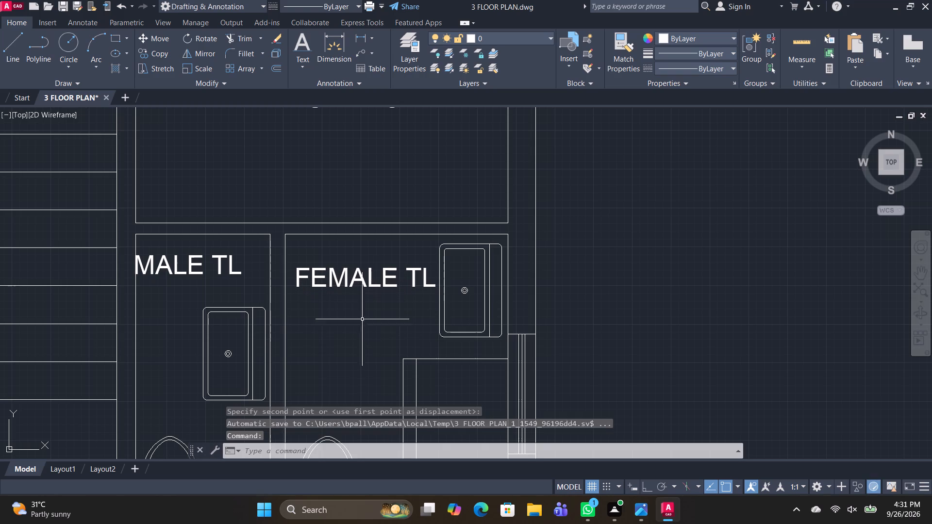
pyautogui.press('space')
pyautogui.scroll(-1, 202, 285)
pyautogui.scroll(-2, 310, 327)
pyautogui.press('space')
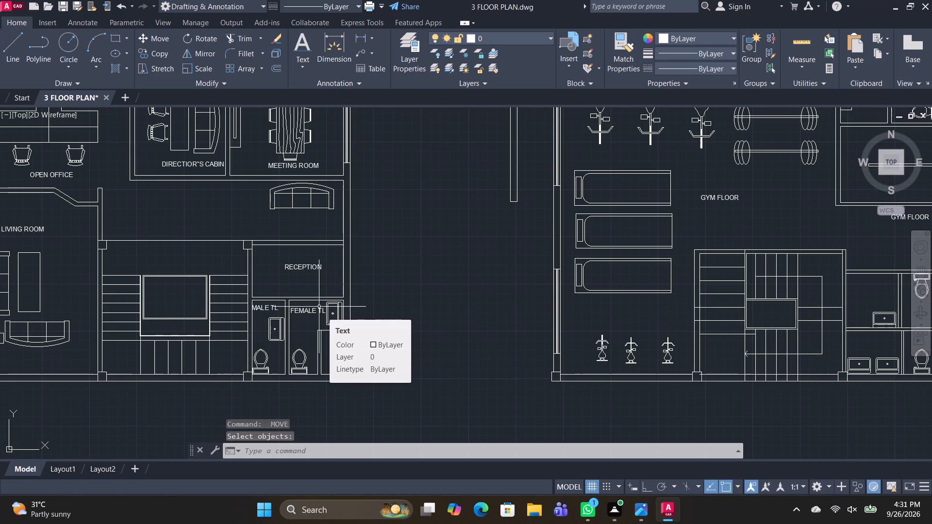
# Change the duplicate GYM FLOOR label in the gym plan's eastern space, just north of the washrooms, to GYM OFFICE.
pyautogui.scroll(-2, 595, 303)
pyautogui.scroll(1, 527, 308)
pyautogui.moveTo(520, 323); pyautogui.dragTo(387, 325, button='middle')
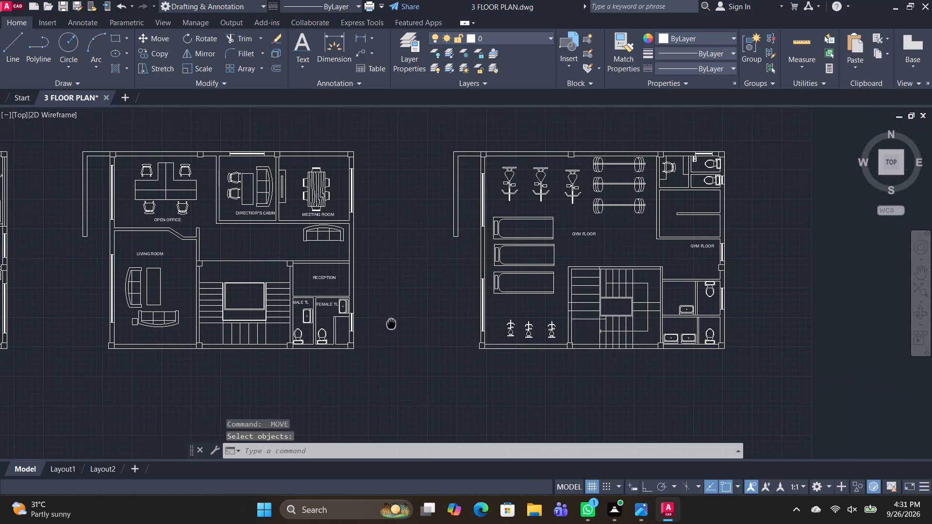
pyautogui.moveTo(387, 325); pyautogui.dragTo(383, 327, button='middle')
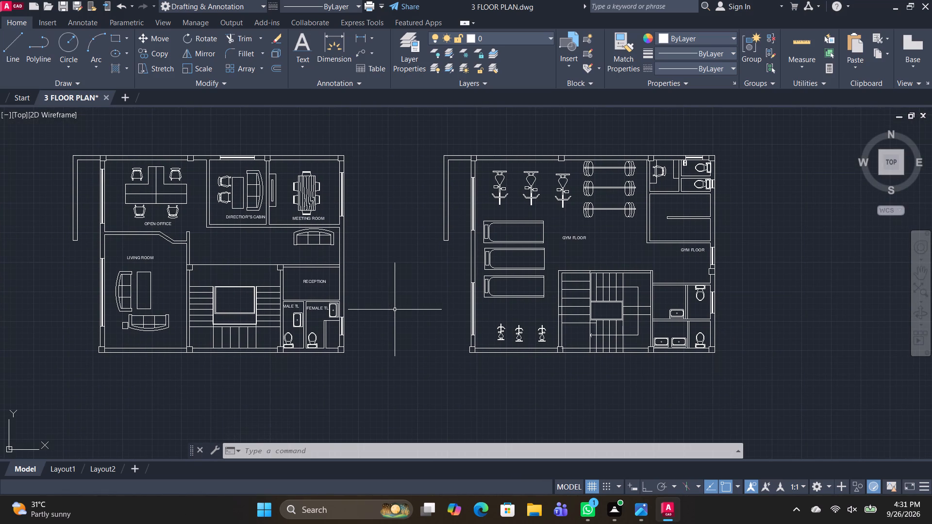
pyautogui.scroll(1, 580, 264)
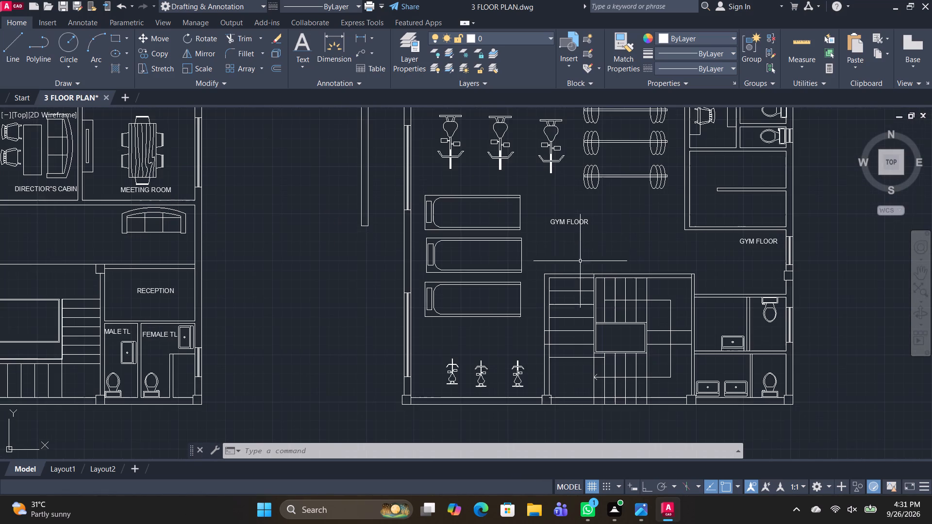
pyautogui.moveTo(582, 232); pyautogui.dragTo(493, 280, button='middle')
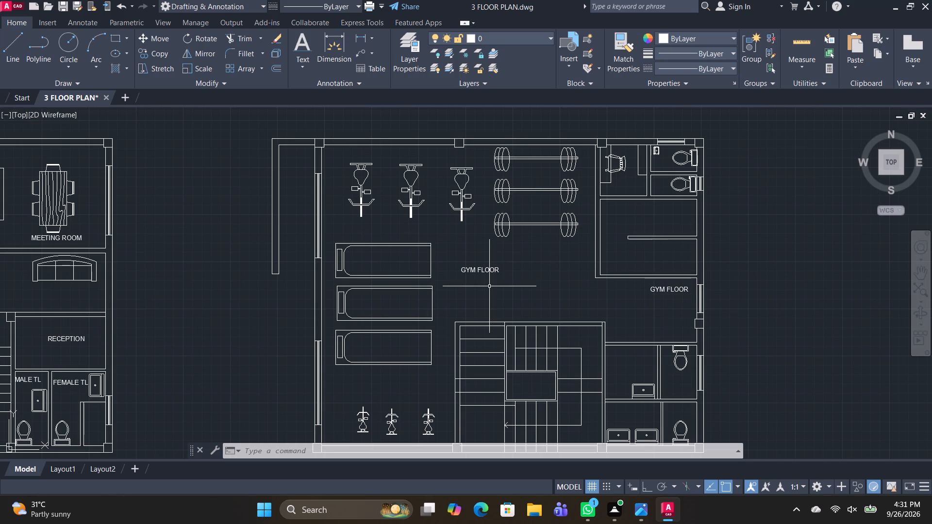
pyautogui.scroll(2, 676, 295)
pyautogui.doubleClick(673, 282)
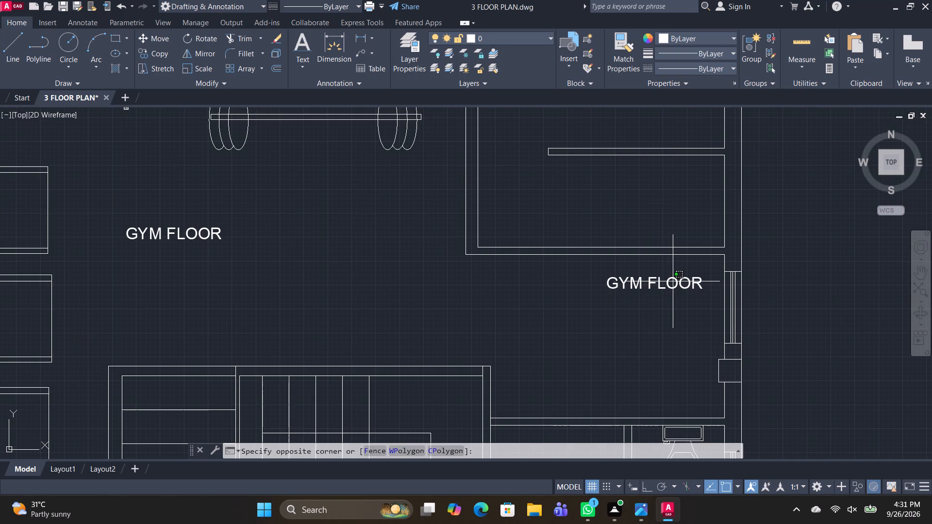
pyautogui.doubleClick(673, 281)
pyautogui.doubleClick(674, 279)
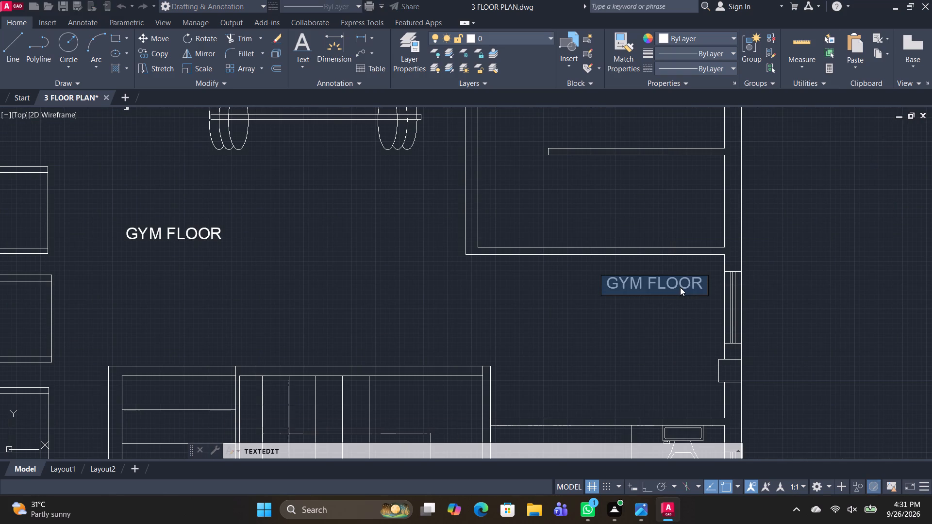
pyautogui.click(671, 287)
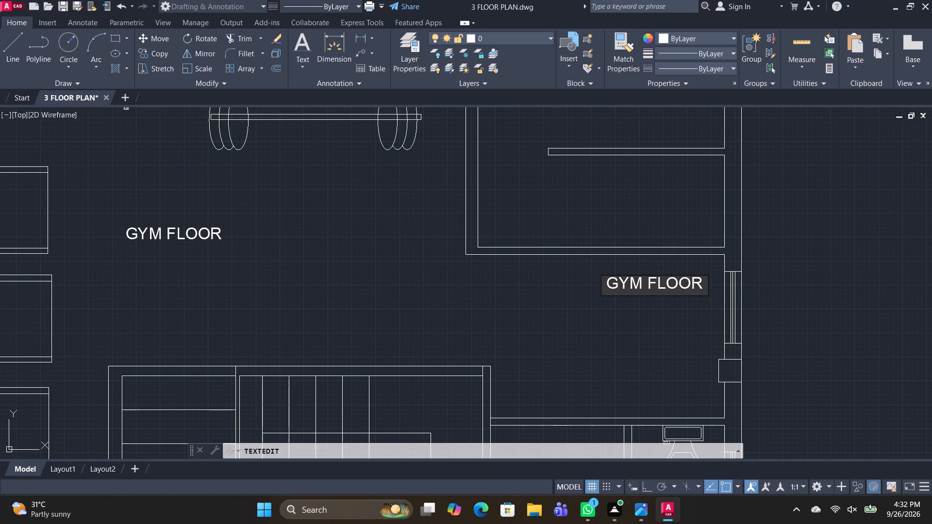
pyautogui.click(706, 283)
pyautogui.press('BackSpace')
pyautogui.press('BackSpace')
pyautogui.press('BackSpace')
pyautogui.press('BackSpace')
pyautogui.press('BackSpace')
pyautogui.press('BackSpace')
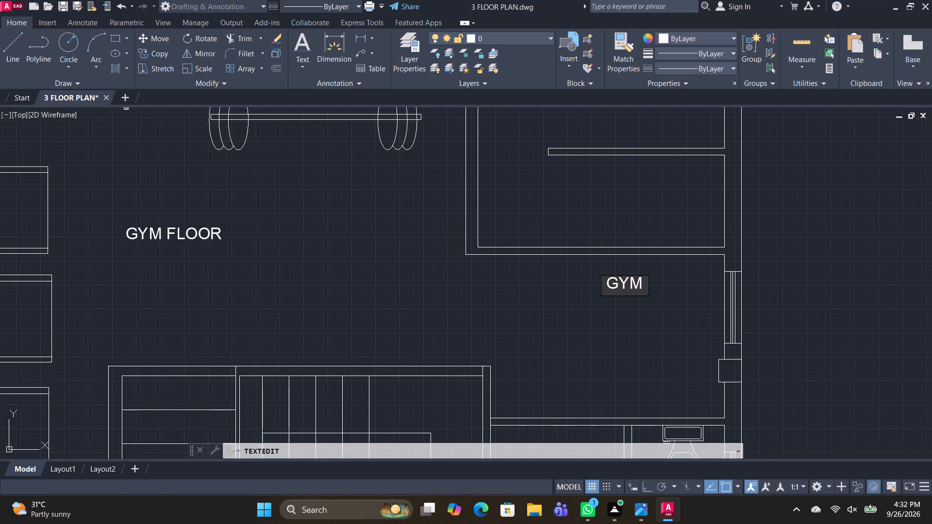
pyautogui.press('space')
pyautogui.write('OFF')
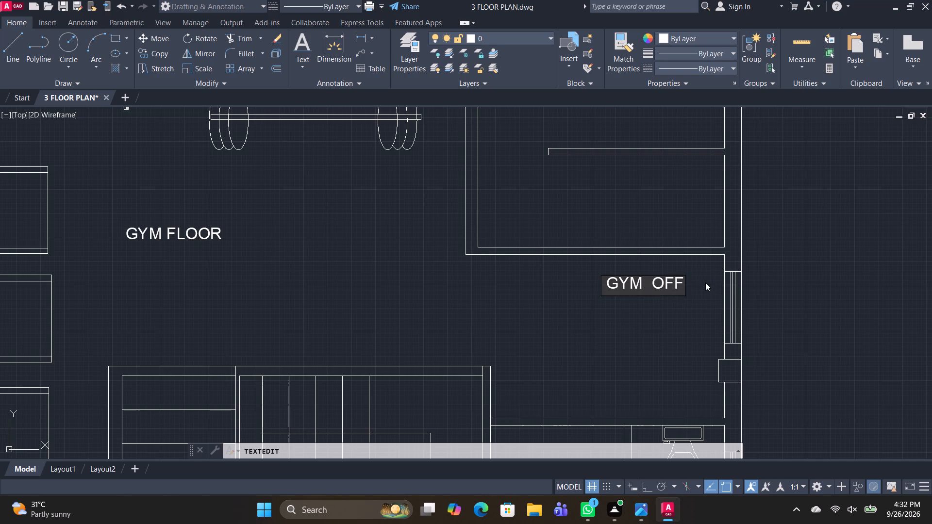
pyautogui.write('ICE')
pyautogui.press('Return')
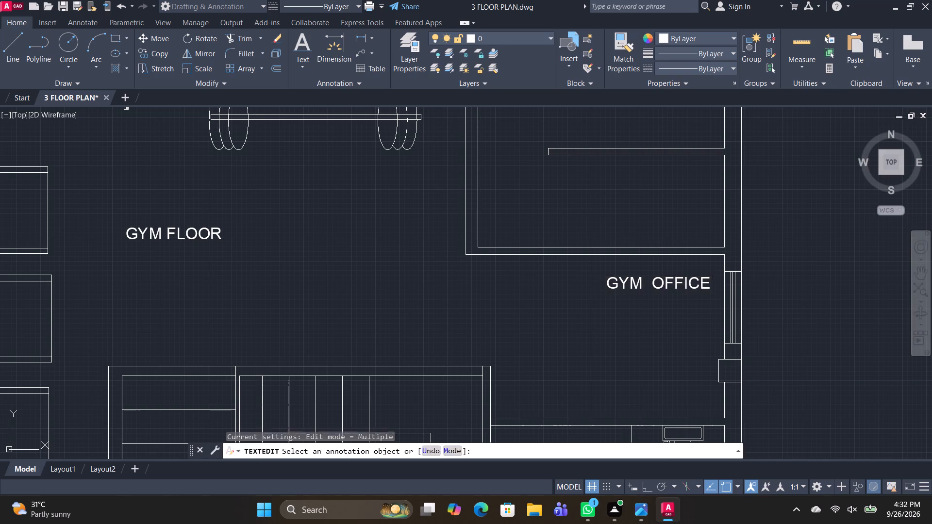
pyautogui.press('Return')
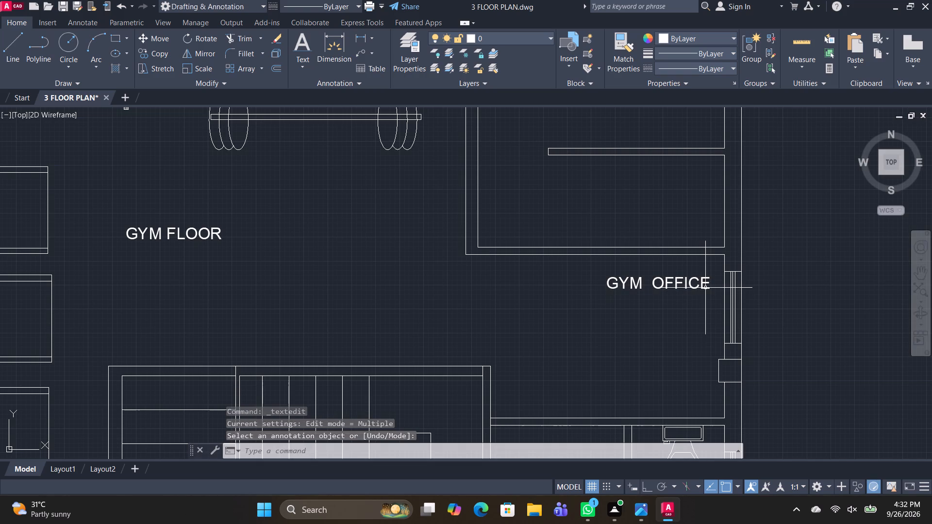
# Save the drawing.
pyautogui.scroll(-2, 556, 349)
pyautogui.moveTo(488, 340); pyautogui.dragTo(515, 252, button='middle')
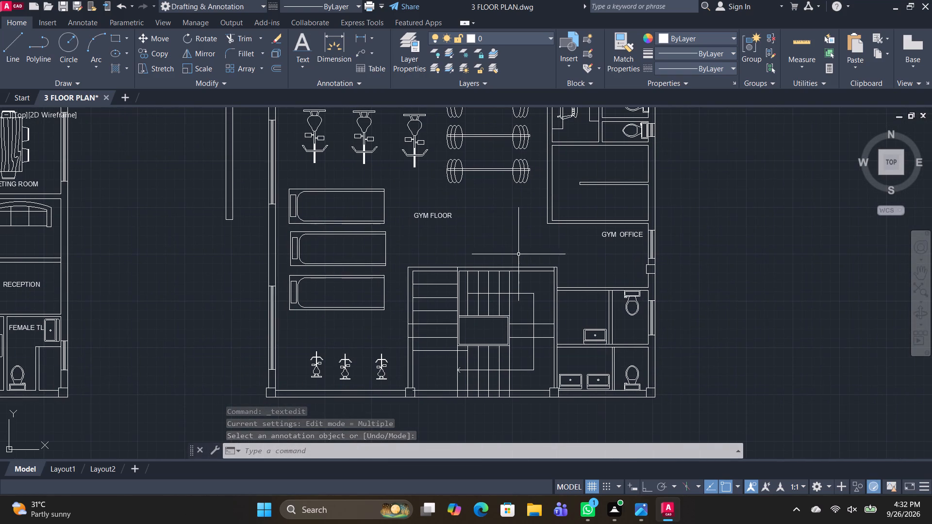
pyautogui.hotkey('ctrl', 's')
# Delete the stray gym equipment block lying outside the plans, west of the bedroom floor plan.
pyautogui.scroll(-2, 446, 364)
pyautogui.moveTo(434, 378); pyautogui.dragTo(647, 307, button='middle')
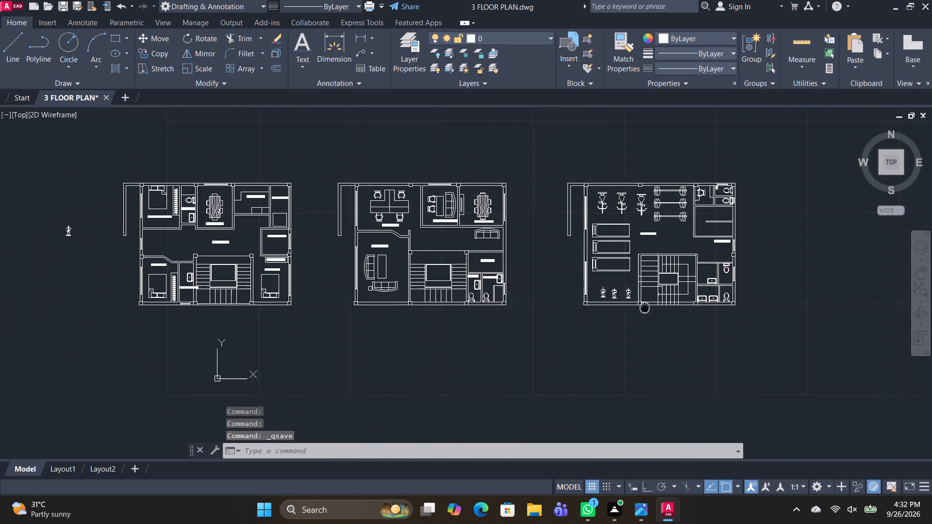
pyautogui.moveTo(647, 307); pyautogui.dragTo(650, 307, button='middle')
pyautogui.scroll(1, 142, 342)
pyautogui.moveTo(56, 189); pyautogui.dragTo(43, 172)
pyautogui.click(14, 155)
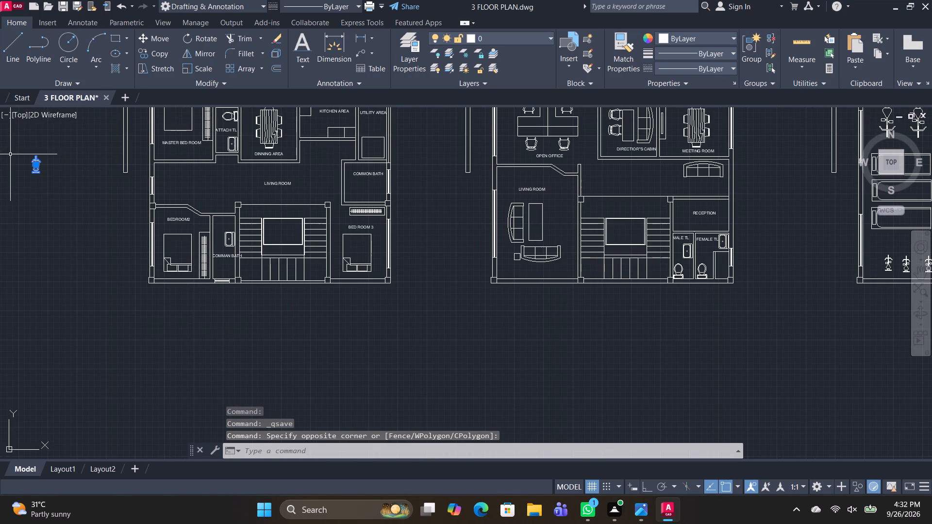
pyautogui.press('Delete')
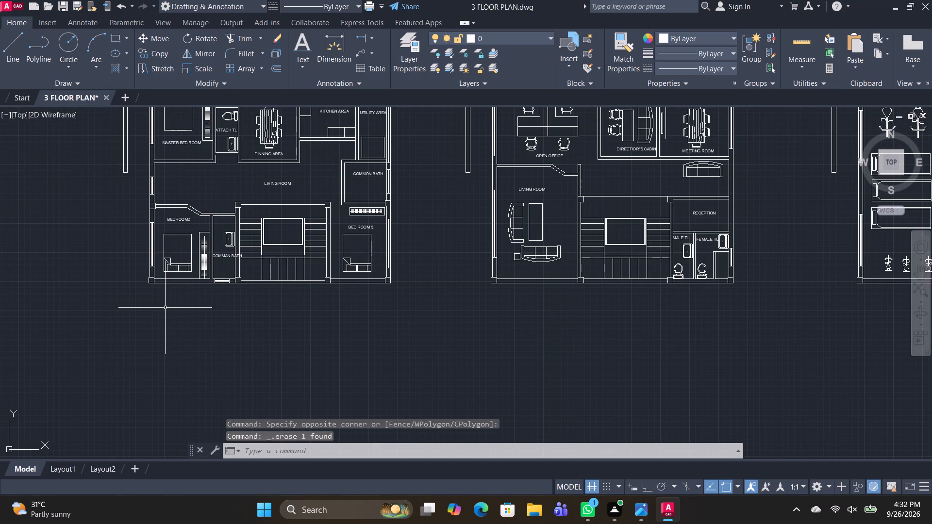
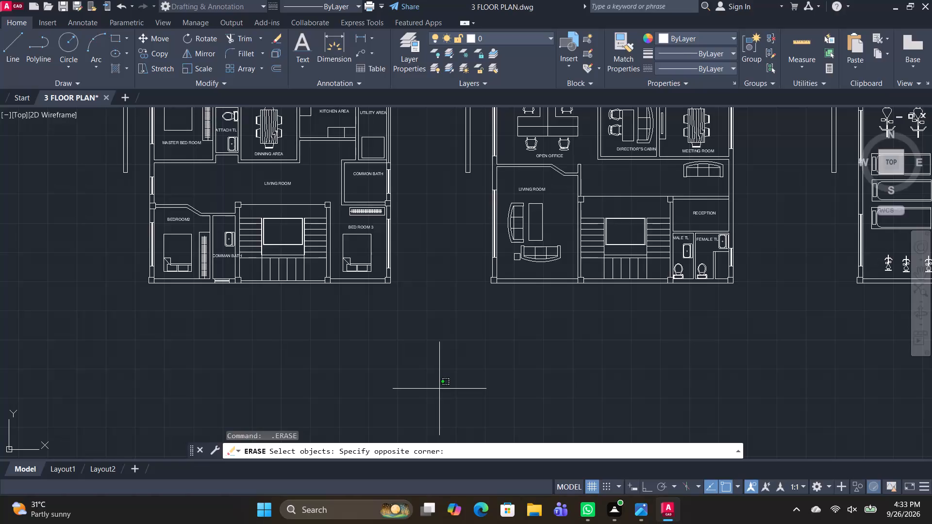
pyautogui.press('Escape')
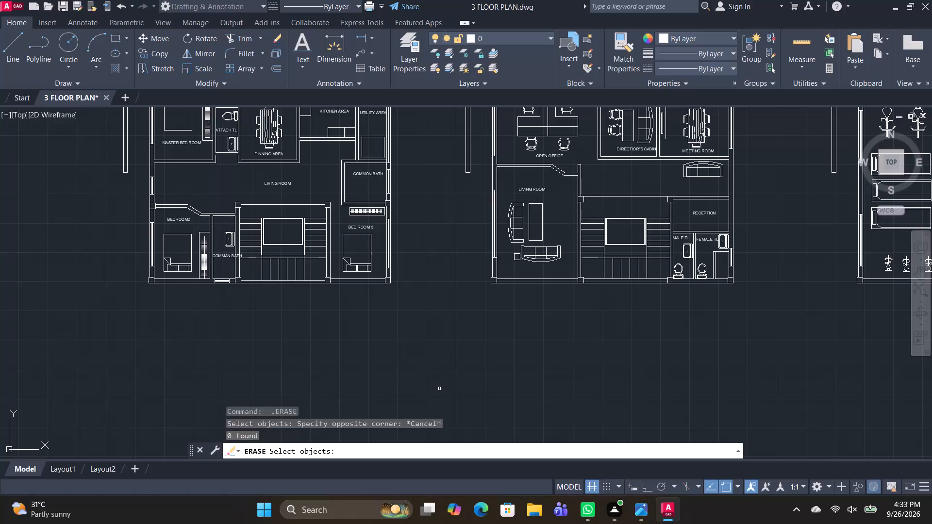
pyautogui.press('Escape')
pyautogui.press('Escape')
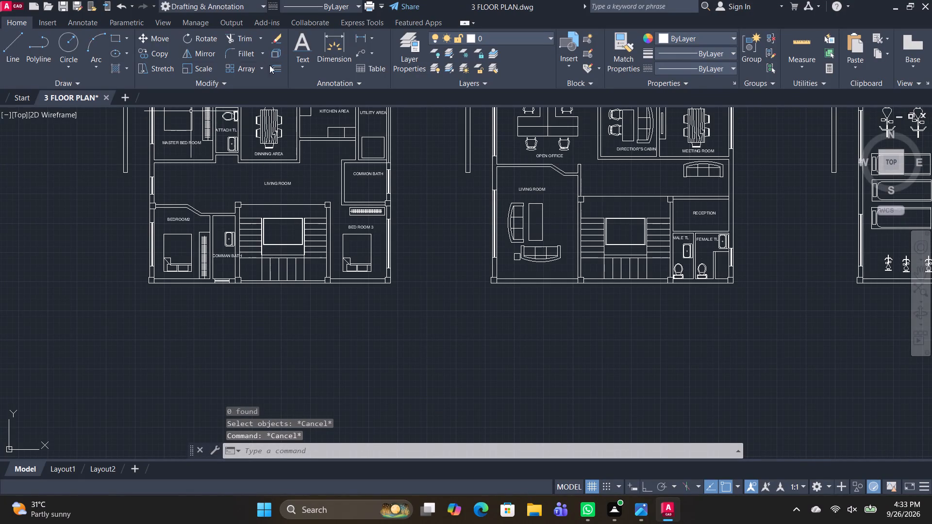
# Add single-line text GROUND FLOOR, 1' high with no rotation, just below the bedroom floor plan.
pyautogui.click(303, 63)
pyautogui.click(300, 120)
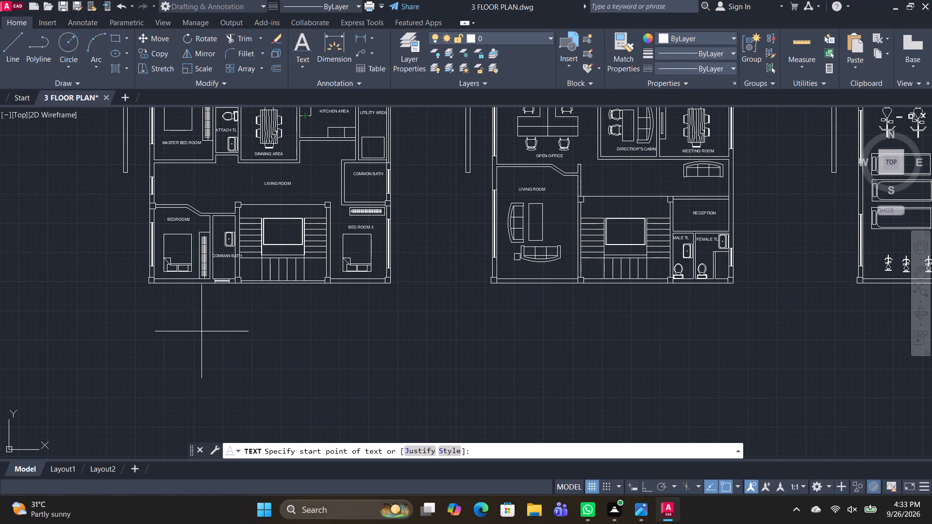
pyautogui.click(187, 324)
pyautogui.write("1'")
pyautogui.press('Return')
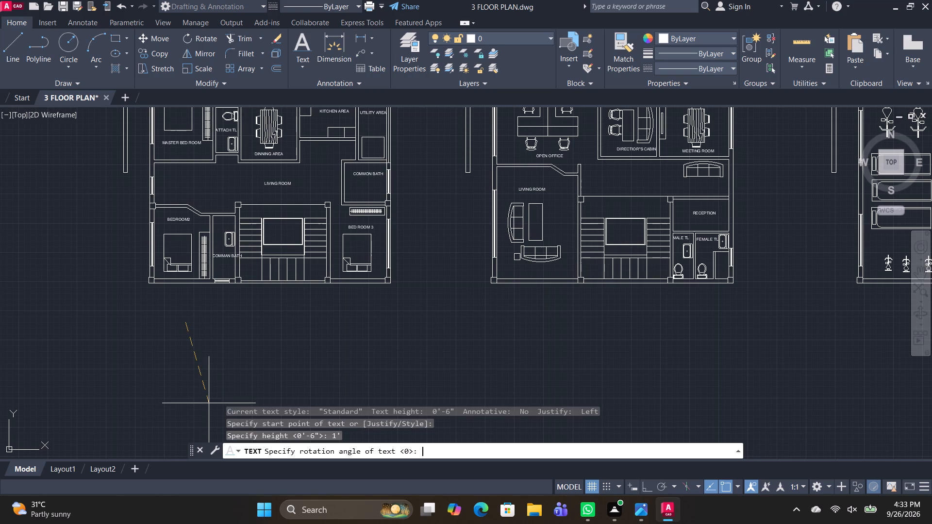
pyautogui.press('Return')
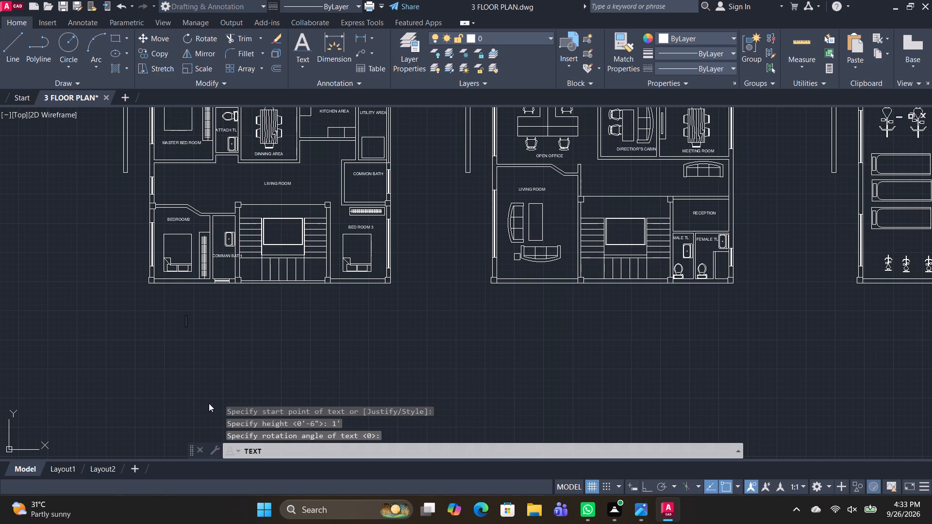
pyautogui.write('GROUND FLOOR')
pyautogui.press('space')
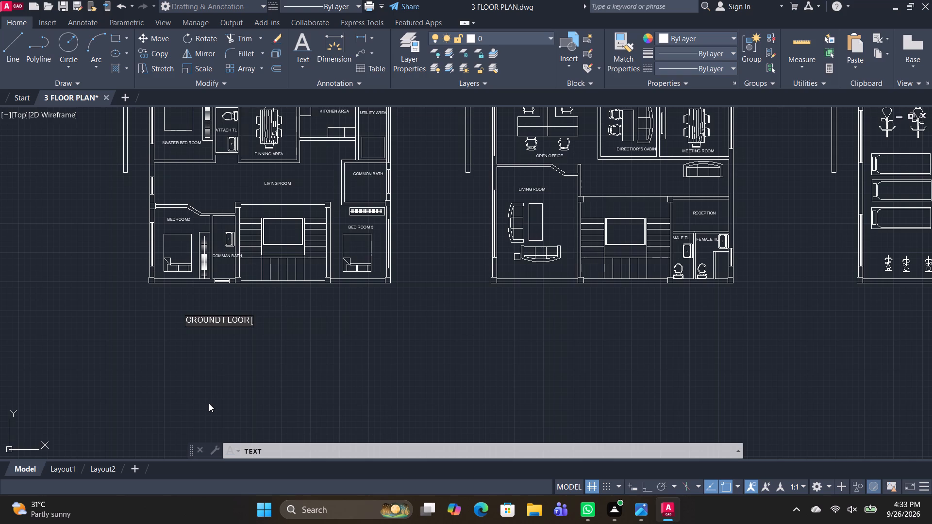
pyautogui.press('Return')
pyautogui.press('Return')
# Copy the GROUND FLOOR title to matching positions below the office plan and the gym plan.
pyautogui.moveTo(263, 347); pyautogui.dragTo(261, 342)
pyautogui.click(187, 313)
pyautogui.write('CO')
pyautogui.press('space')
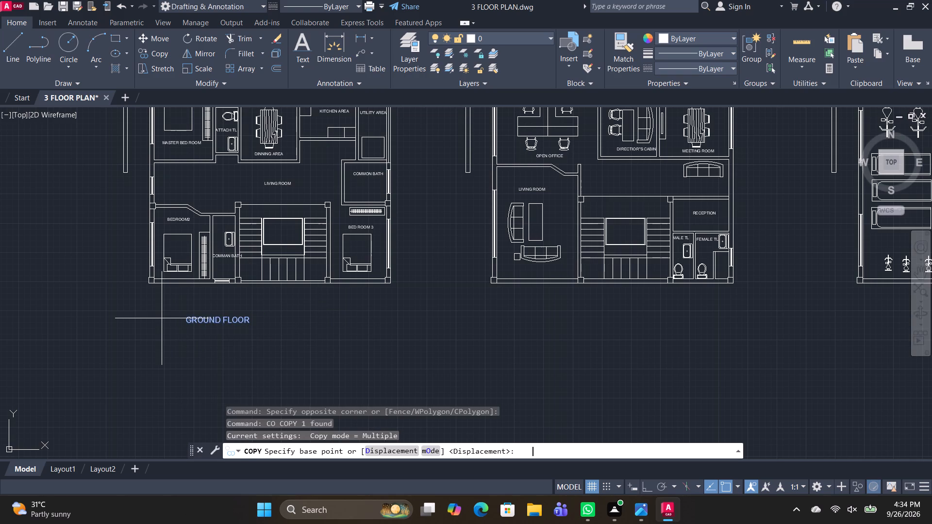
pyautogui.click(212, 329)
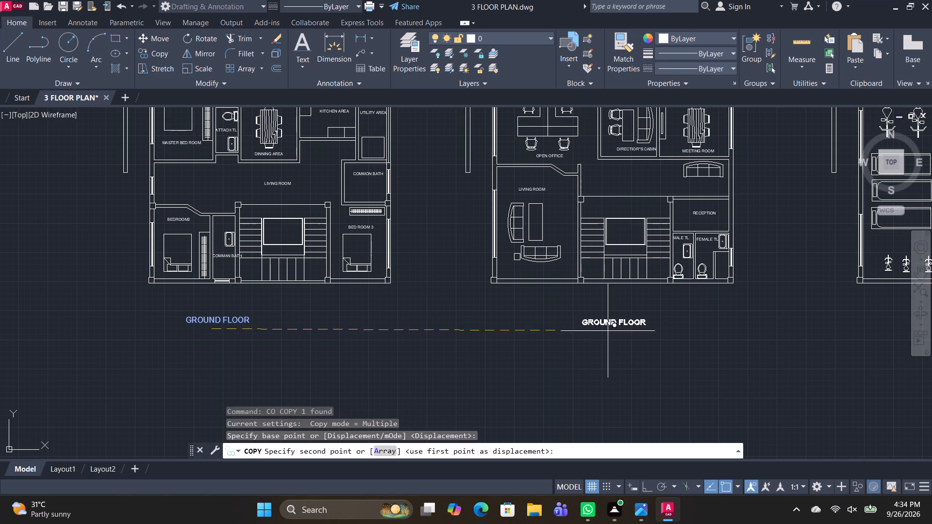
pyautogui.click(612, 330)
pyautogui.moveTo(663, 358); pyautogui.dragTo(344, 415, button='middle')
pyautogui.click(654, 386)
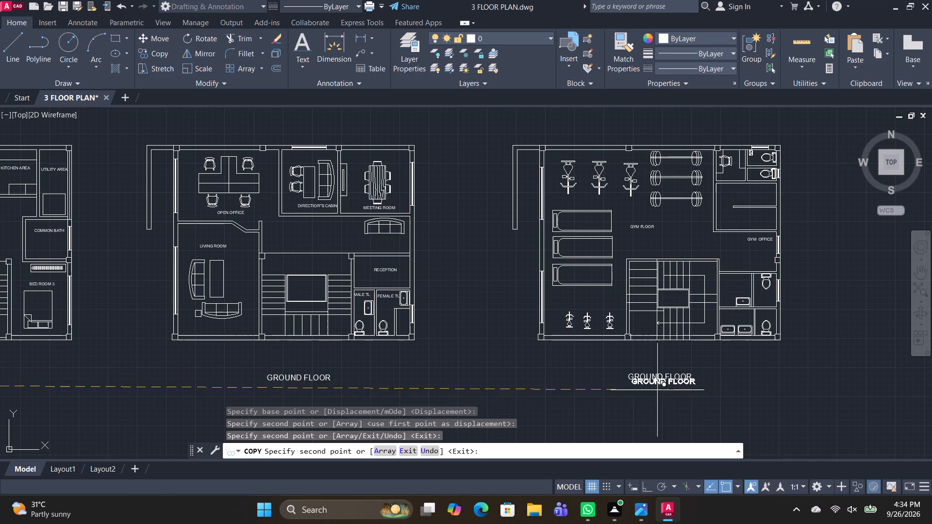
pyautogui.press('Escape')
# Change the title below the office plan to FIRST FLOOR.
pyautogui.moveTo(353, 421); pyautogui.dragTo(504, 363, button='middle')
pyautogui.doubleClick(293, 376)
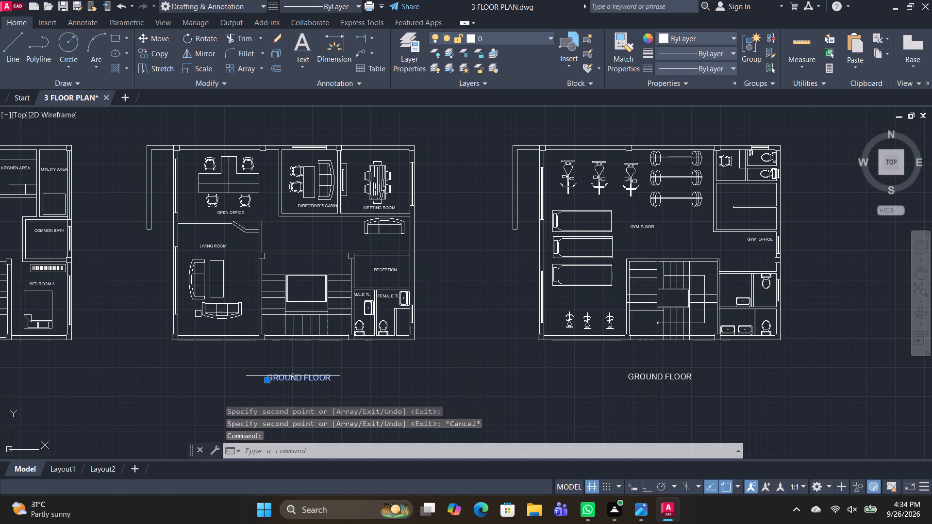
pyautogui.write('FIRST FLOOR')
pyautogui.press('space')
pyautogui.press('Return')
pyautogui.press('Return')
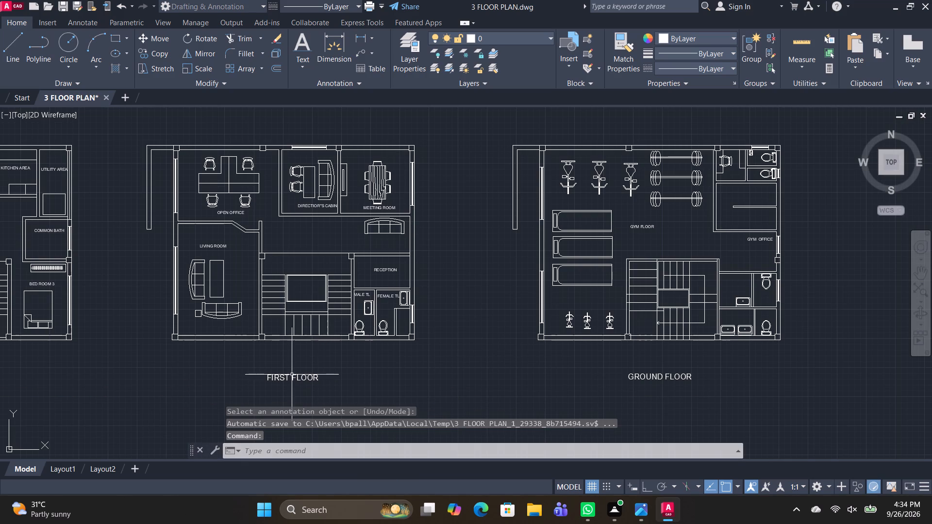
# Change the title below the gym plan to SECOND FLOOR.
pyautogui.doubleClick(655, 377)
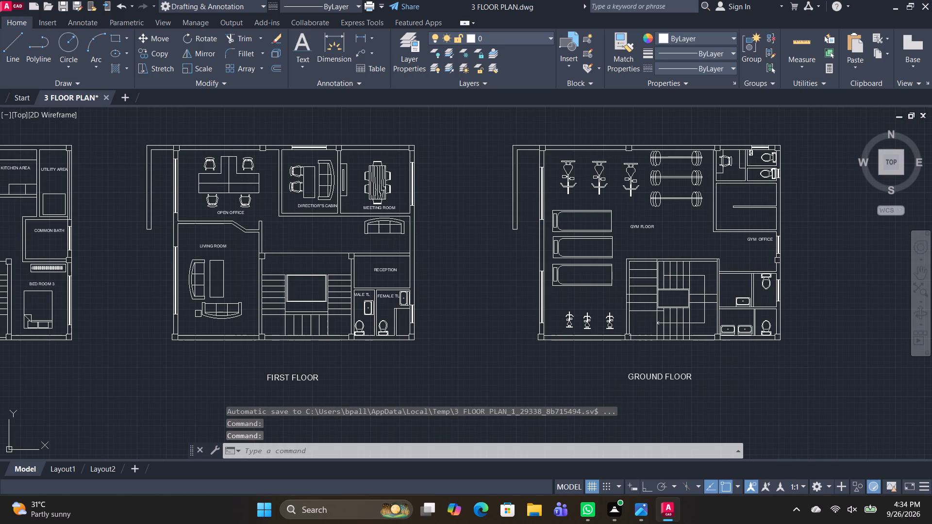
pyautogui.write('SECOND FLOOR')
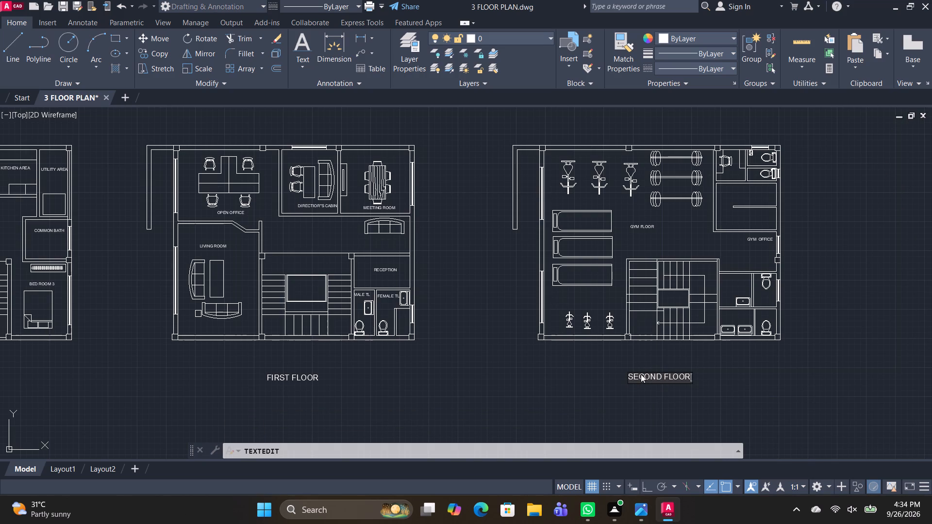
pyautogui.press('Return')
pyautogui.press('Return')
# Enlarge all three floor titles together with Scale, using a base point just below the GROUND FLOOR title.
pyautogui.moveTo(551, 386); pyautogui.dragTo(579, 369, button='middle')
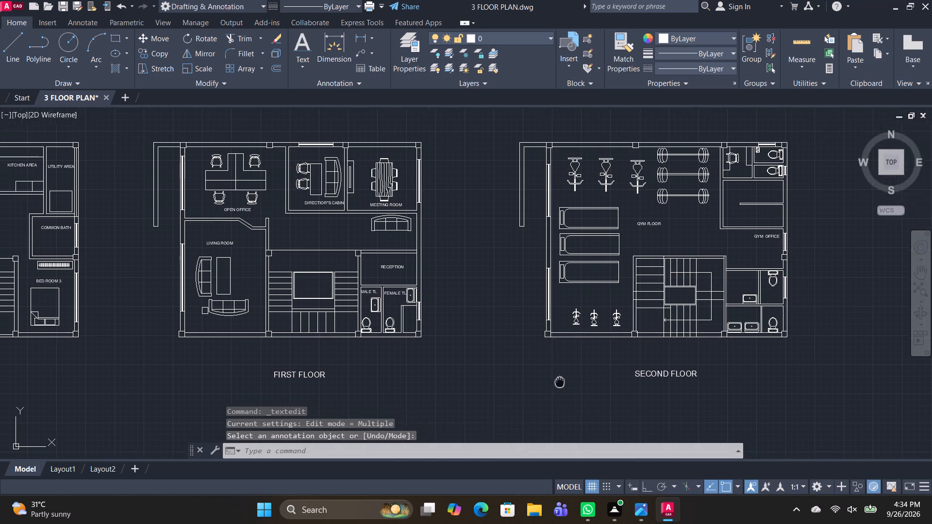
pyautogui.moveTo(579, 369); pyautogui.dragTo(650, 337, button='middle')
pyautogui.click(809, 356)
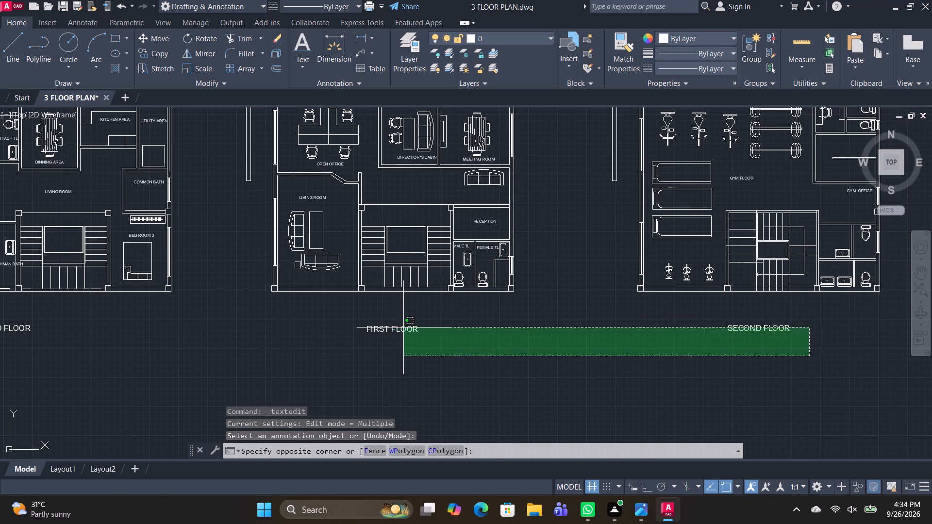
pyautogui.click(285, 321)
pyautogui.moveTo(370, 353); pyautogui.dragTo(509, 325, button='middle')
pyautogui.click(151, 297)
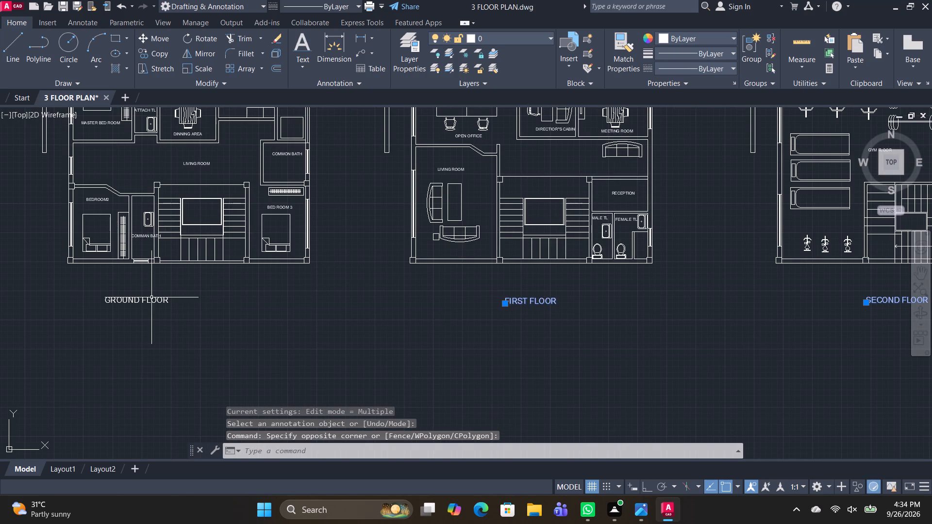
pyautogui.write('SC')
pyautogui.press('space')
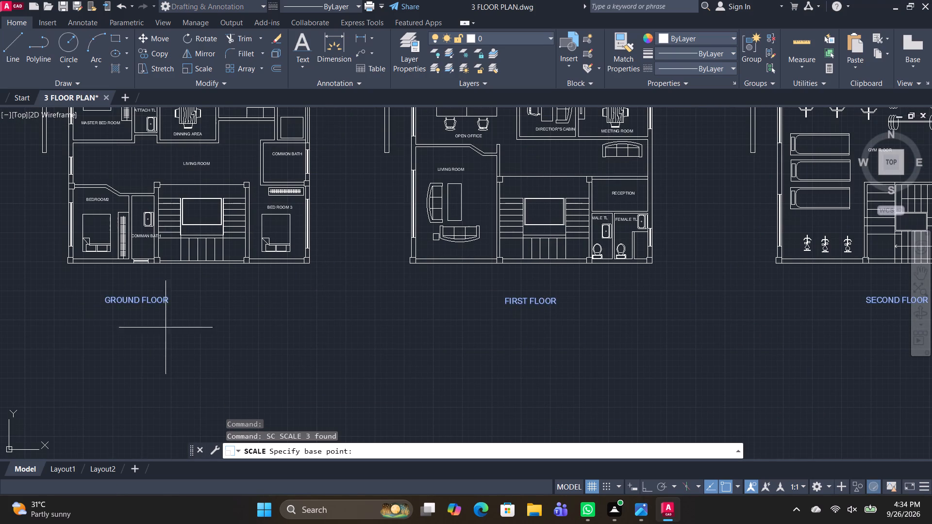
pyautogui.click(107, 328)
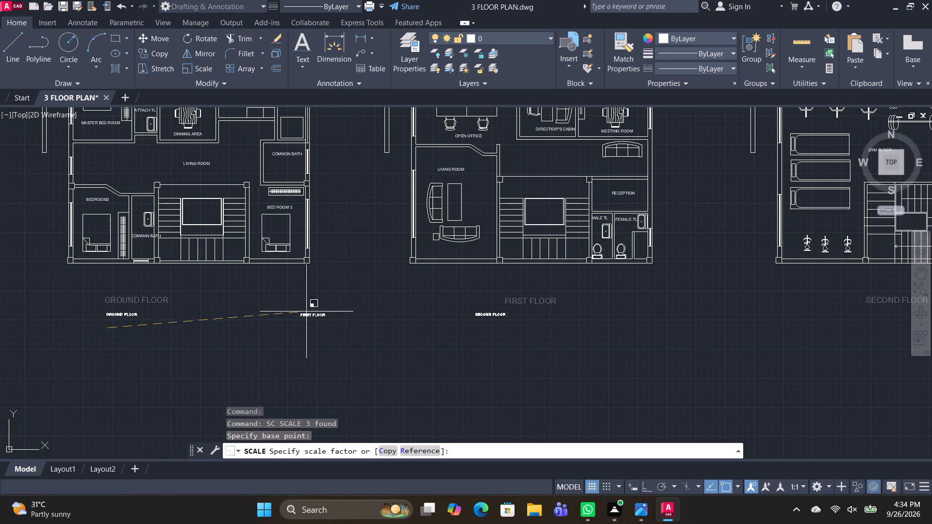
pyautogui.scroll(-2, 494, 216)
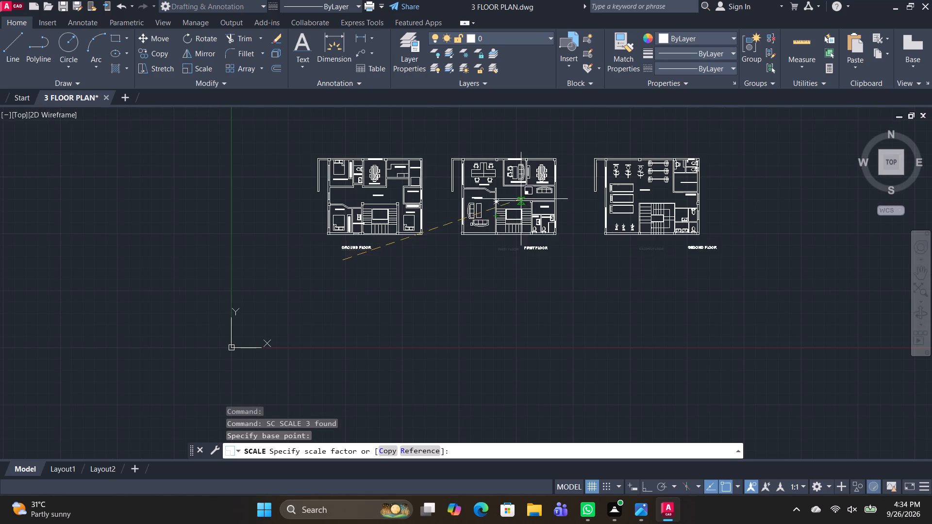
pyautogui.scroll(2, 521, 198)
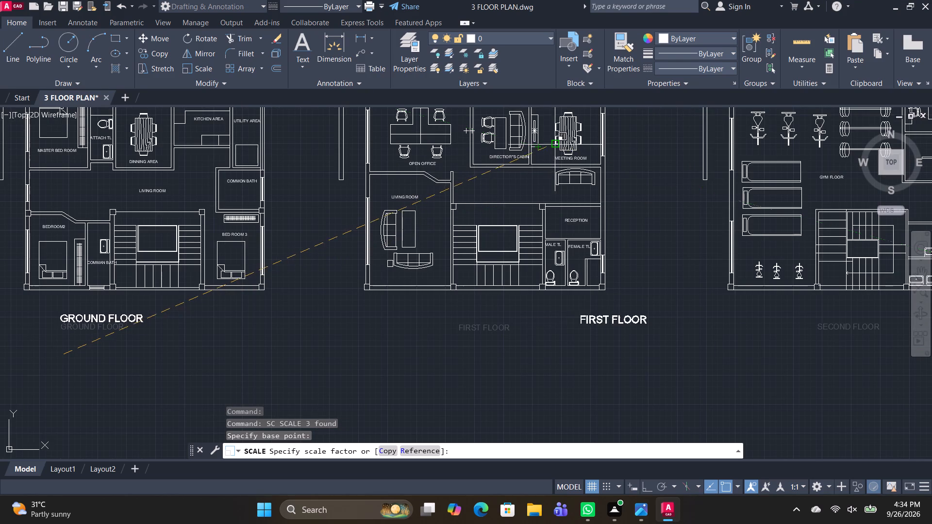
pyautogui.click(602, 130)
pyautogui.moveTo(689, 341); pyautogui.dragTo(649, 353, button='middle')
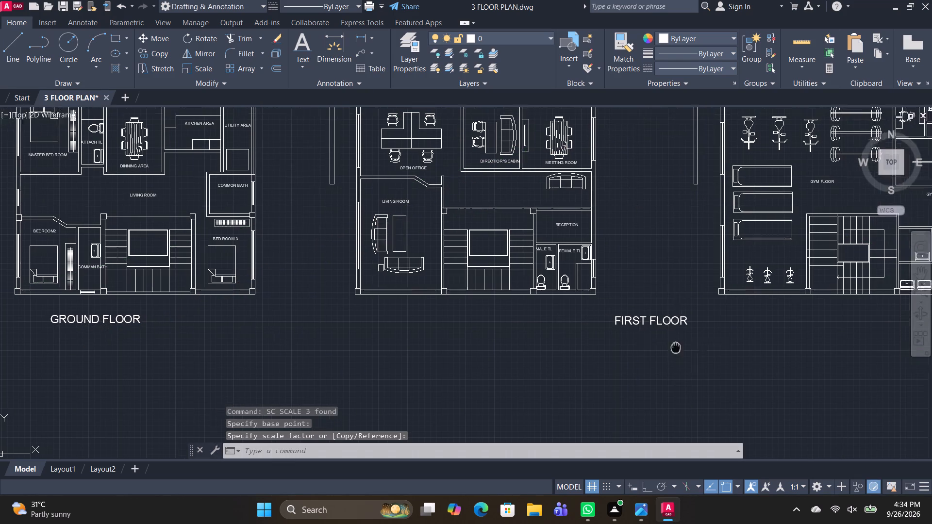
pyautogui.moveTo(649, 353); pyautogui.dragTo(611, 356, button='middle')
pyautogui.press('space')
pyautogui.press('Escape')
# Move the FIRST FLOOR title west so it sits centred below the office plan.
pyautogui.click(629, 366)
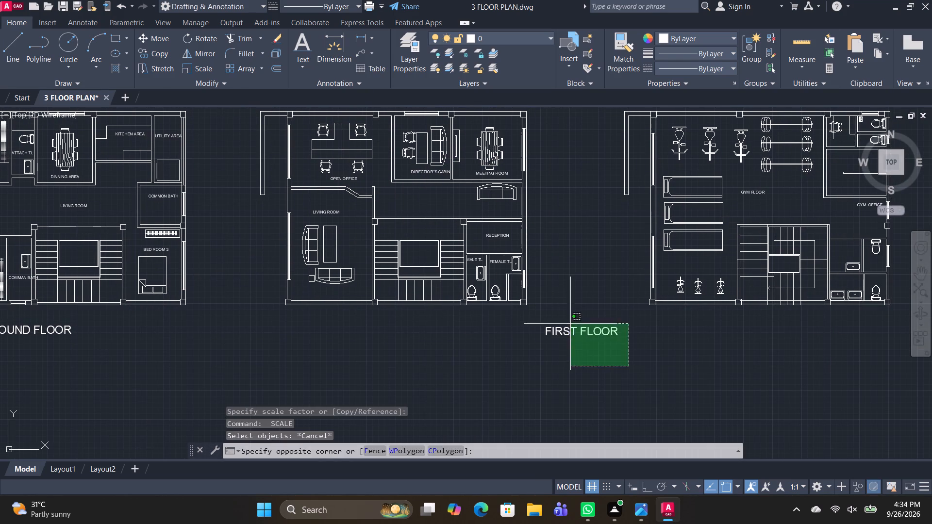
pyautogui.click(570, 324)
pyautogui.press('m')
pyautogui.press('space')
pyautogui.click(589, 394)
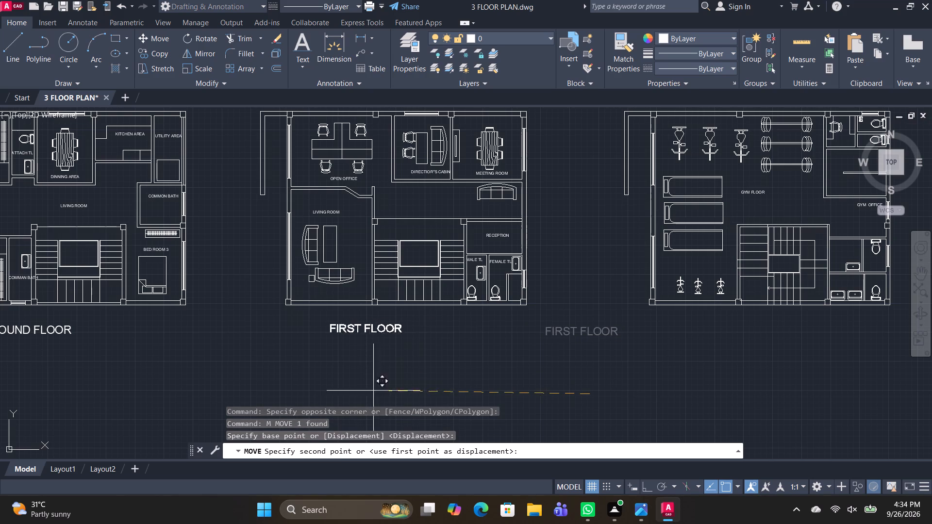
pyautogui.click(417, 396)
# Move the SECOND FLOOR title west so it sits centred below the gym plan.
pyautogui.scroll(-2, 513, 379)
pyautogui.moveTo(635, 375); pyautogui.dragTo(559, 349, button='middle')
pyautogui.moveTo(778, 370); pyautogui.dragTo(744, 367)
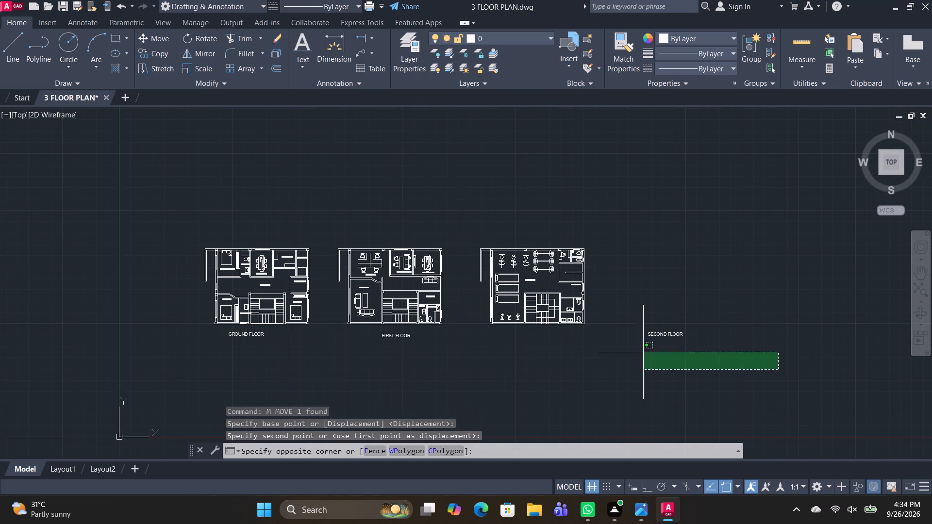
pyautogui.click(640, 315)
pyautogui.write('M')
pyautogui.press('space')
pyautogui.click(671, 341)
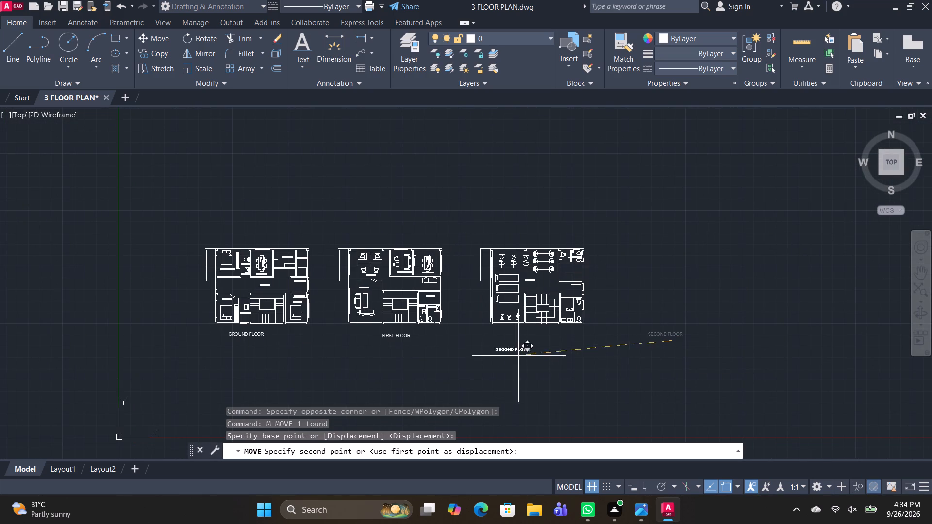
pyautogui.scroll(3, 538, 344)
pyautogui.click(548, 348)
pyautogui.press('Escape')
# Save the drawing.
pyautogui.scroll(-2, 633, 353)
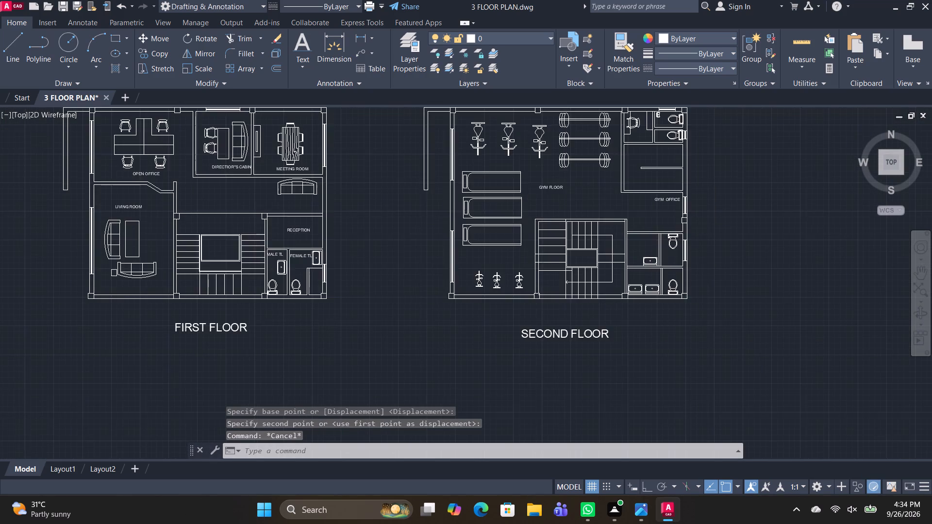
pyautogui.hotkey('ctrl', 's')
# Copy the BEDROOM2 label to the open space just outside the ground floor plan's west wall.
pyautogui.moveTo(441, 354); pyautogui.dragTo(470, 349, button='middle')
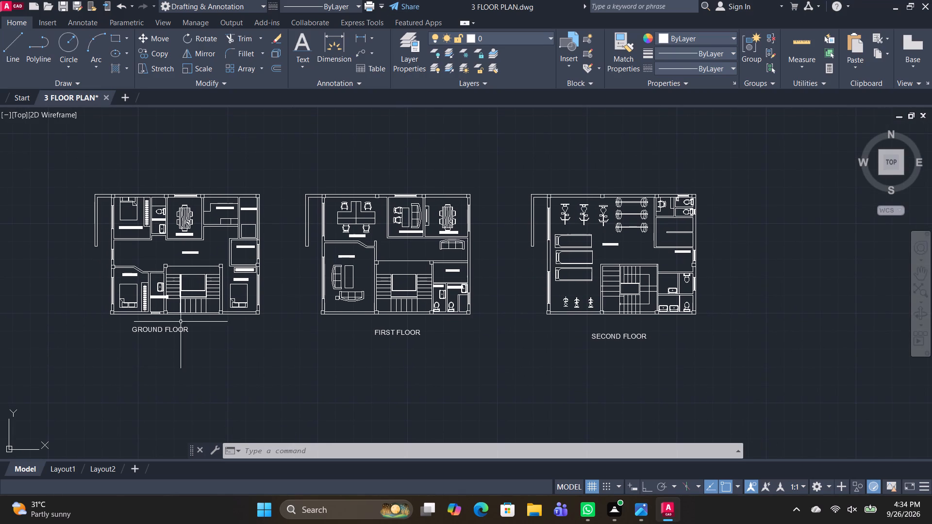
pyautogui.scroll(1, 121, 288)
pyautogui.moveTo(79, 274); pyautogui.dragTo(141, 273, button='middle')
pyautogui.scroll(2, 151, 222)
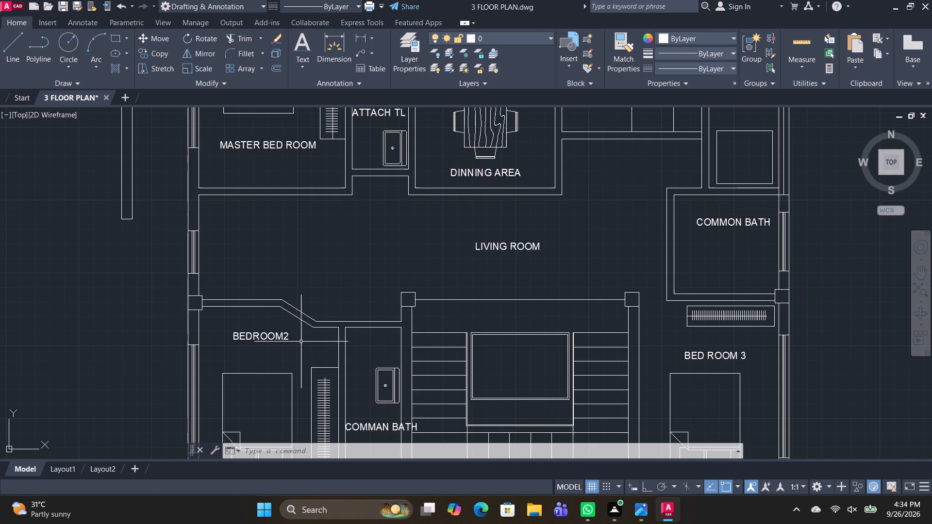
pyautogui.click(264, 335)
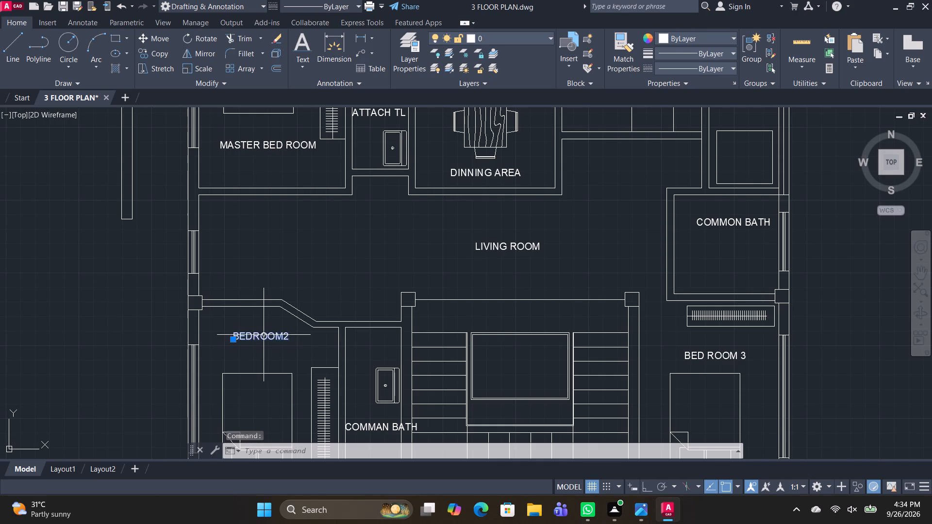
pyautogui.write('CO')
pyautogui.press('space')
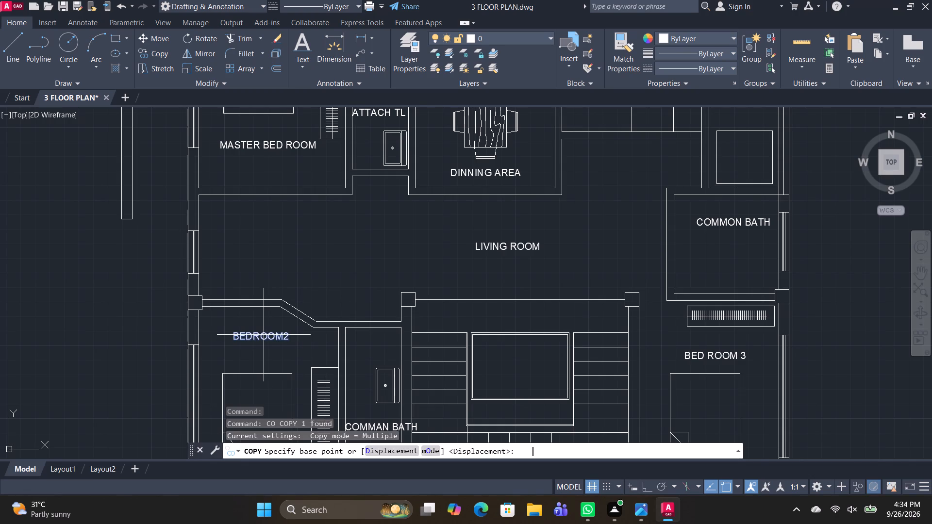
pyautogui.click(265, 336)
pyautogui.click(147, 284)
pyautogui.press('Escape')
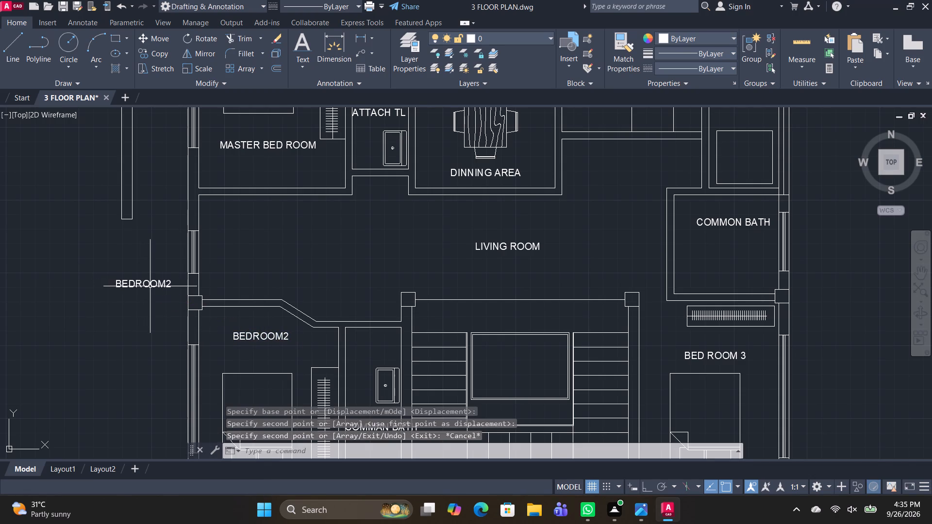
# Rotate the copied BEDROOM2 label 90° about its middle with Ortho on, so it reads vertically beside the west wall.
pyautogui.moveTo(150, 287); pyautogui.dragTo(145, 286)
pyautogui.write('RO')
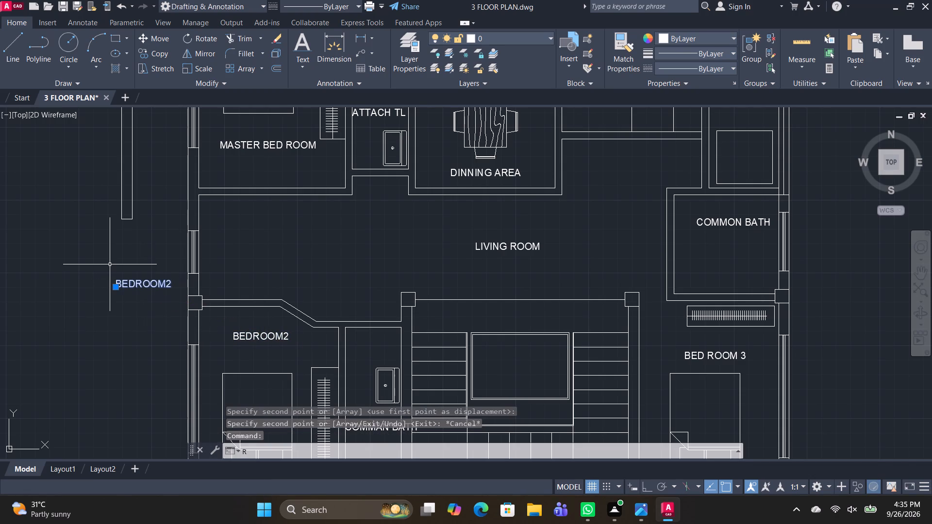
pyautogui.press('space')
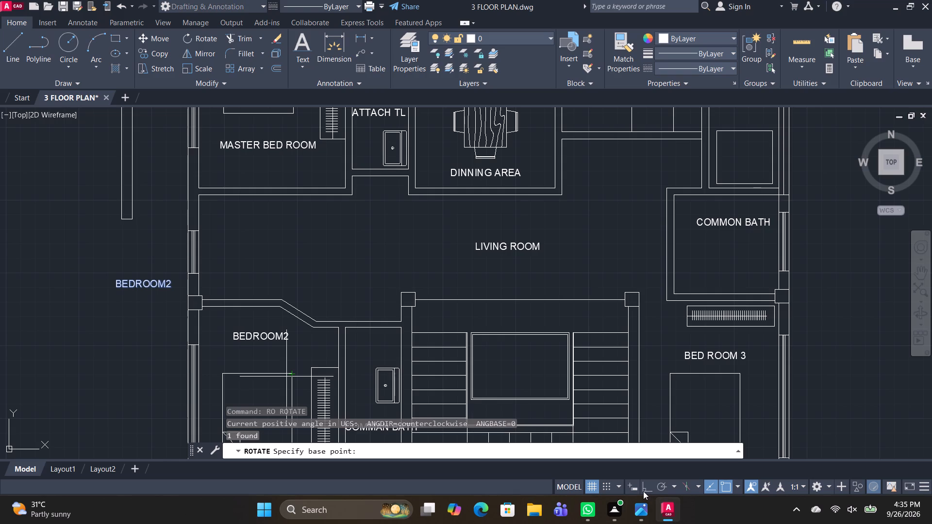
pyautogui.click(643, 491)
pyautogui.click(154, 285)
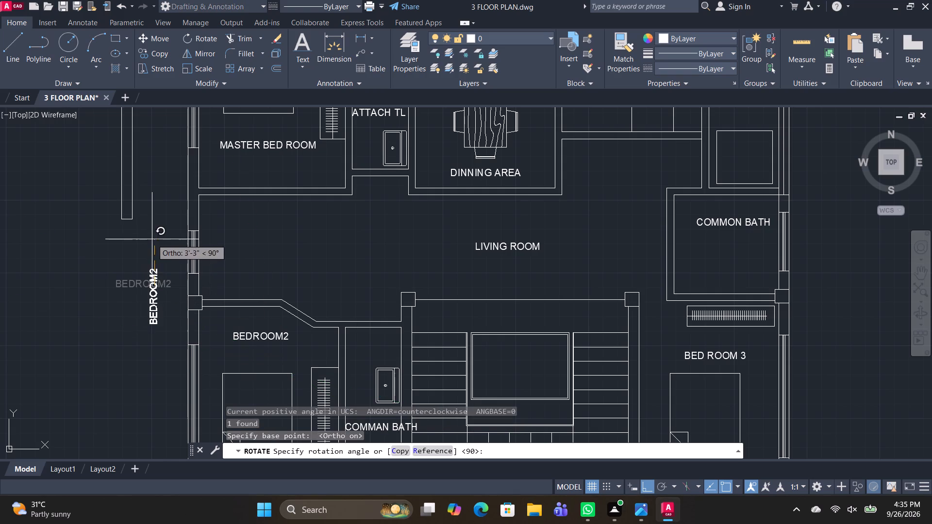
pyautogui.click(152, 238)
pyautogui.press('Escape')
# Copy the vertical BEDROOM2 label straight east to the open space outside the first floor plan's west wall.
pyautogui.click(155, 306)
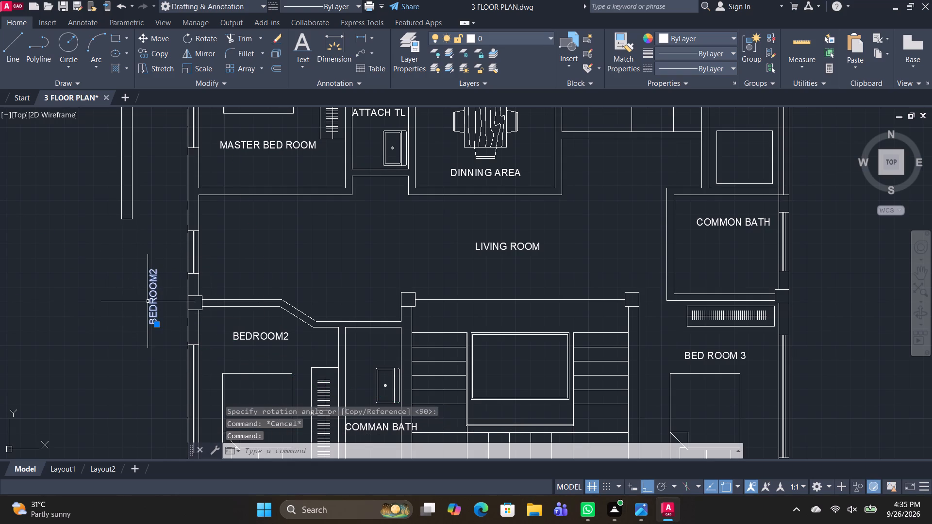
pyautogui.write('CO')
pyautogui.press('space')
pyautogui.click(161, 295)
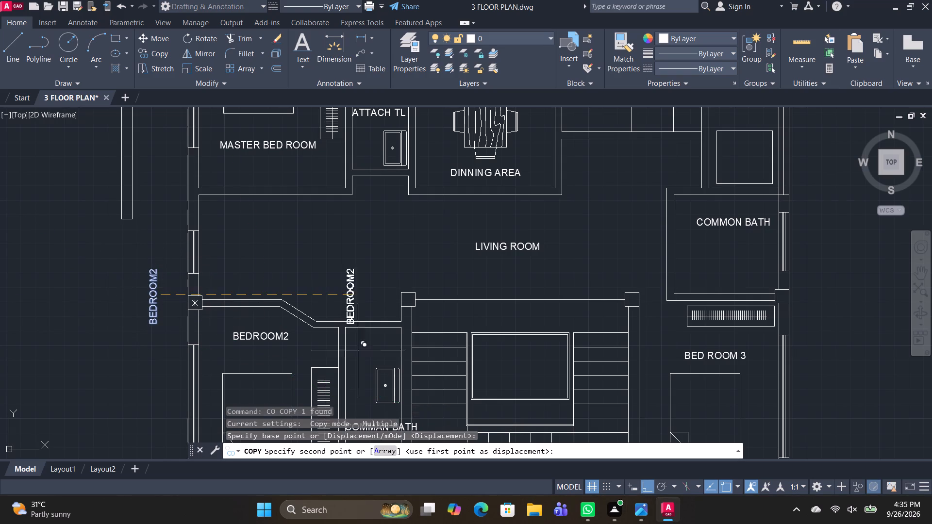
pyautogui.moveTo(716, 354); pyautogui.dragTo(324, 335, button='middle')
pyautogui.scroll(-2, 627, 320)
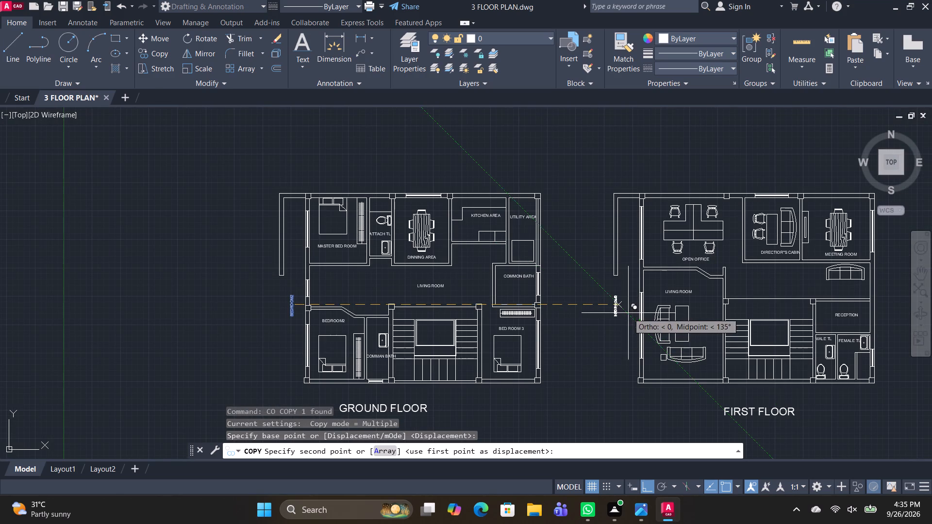
pyautogui.click(631, 308)
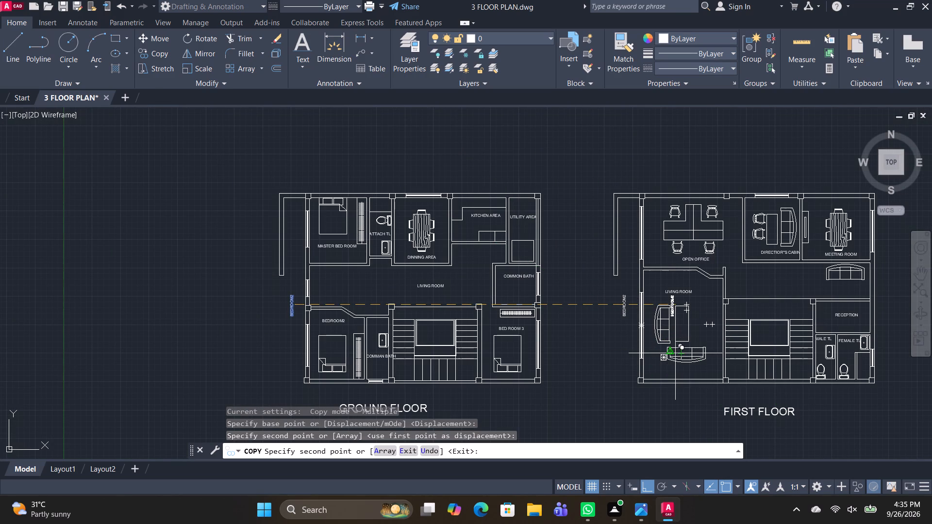
pyautogui.press('space')
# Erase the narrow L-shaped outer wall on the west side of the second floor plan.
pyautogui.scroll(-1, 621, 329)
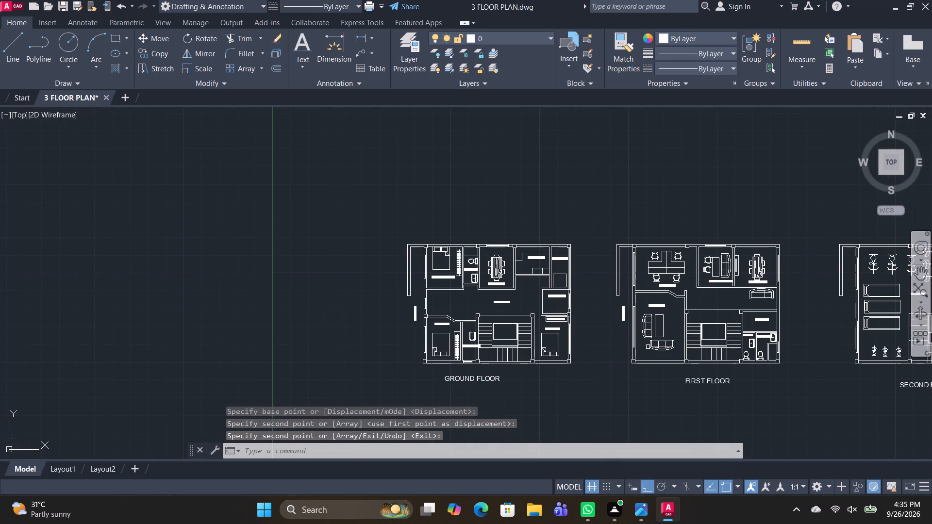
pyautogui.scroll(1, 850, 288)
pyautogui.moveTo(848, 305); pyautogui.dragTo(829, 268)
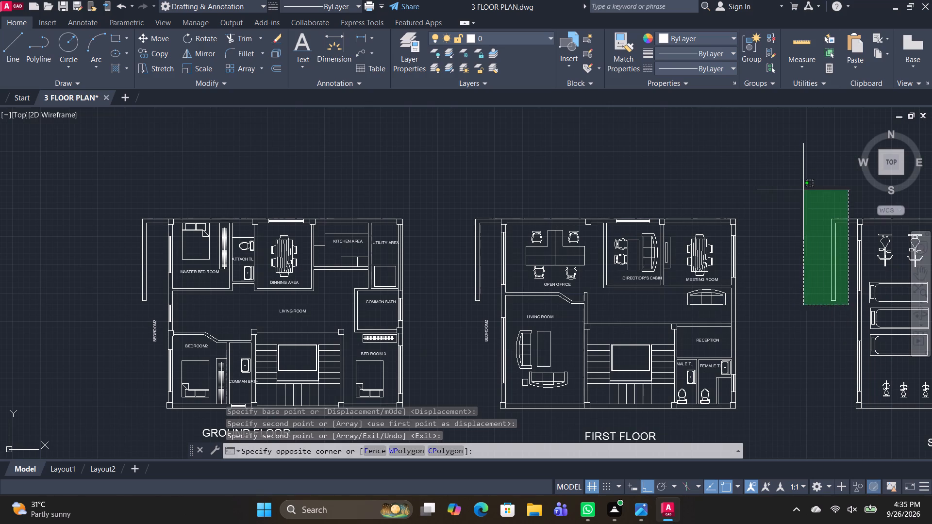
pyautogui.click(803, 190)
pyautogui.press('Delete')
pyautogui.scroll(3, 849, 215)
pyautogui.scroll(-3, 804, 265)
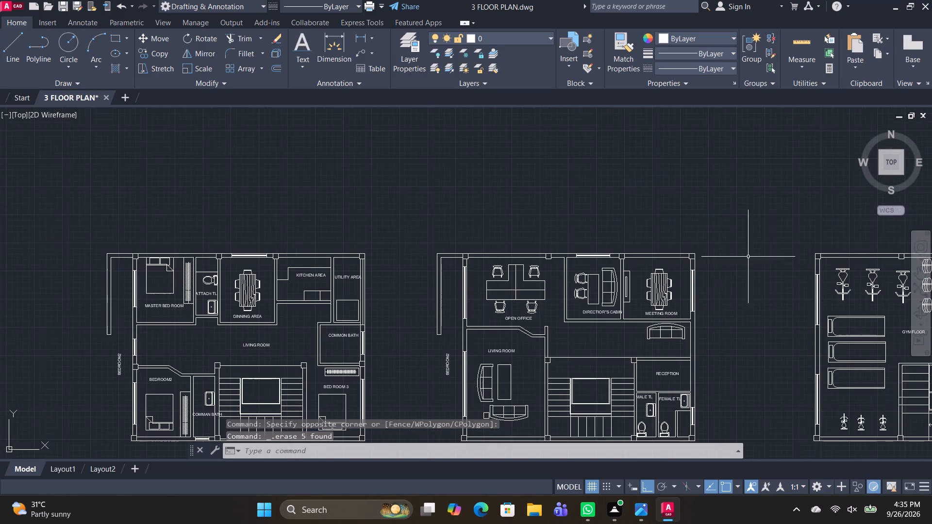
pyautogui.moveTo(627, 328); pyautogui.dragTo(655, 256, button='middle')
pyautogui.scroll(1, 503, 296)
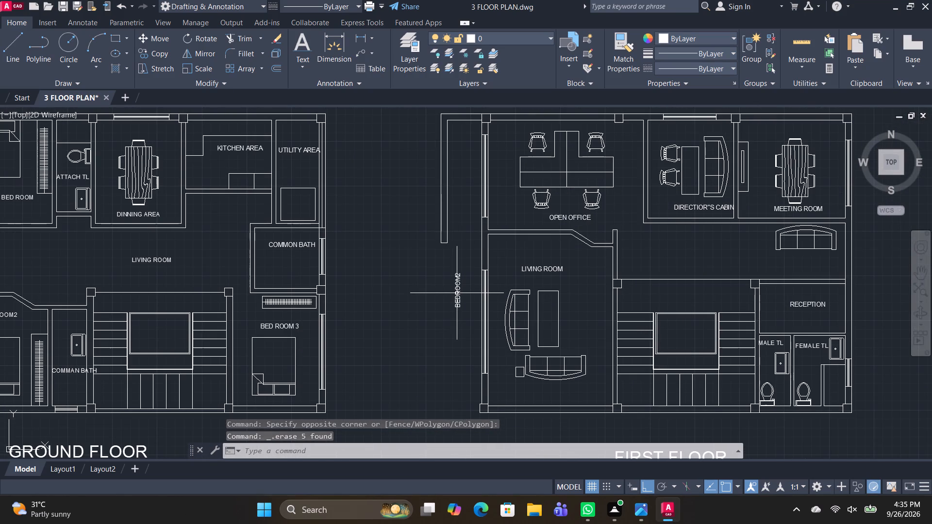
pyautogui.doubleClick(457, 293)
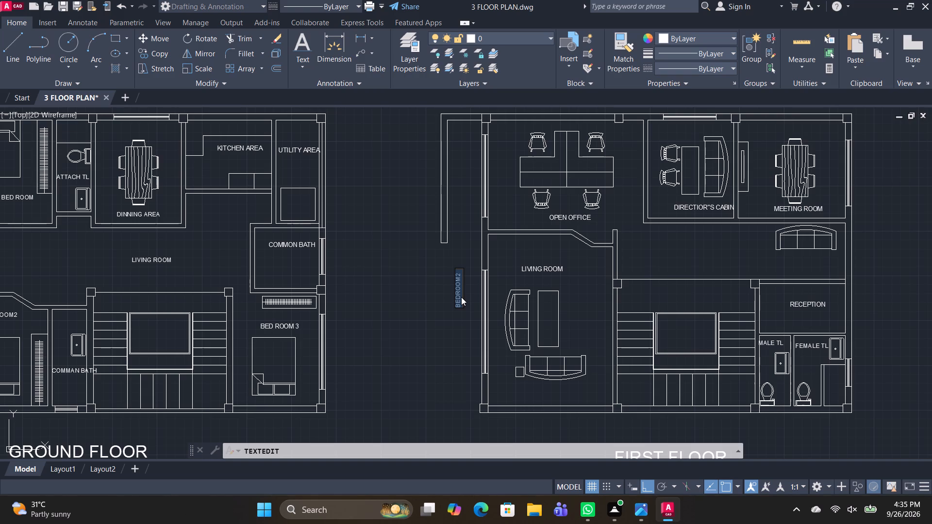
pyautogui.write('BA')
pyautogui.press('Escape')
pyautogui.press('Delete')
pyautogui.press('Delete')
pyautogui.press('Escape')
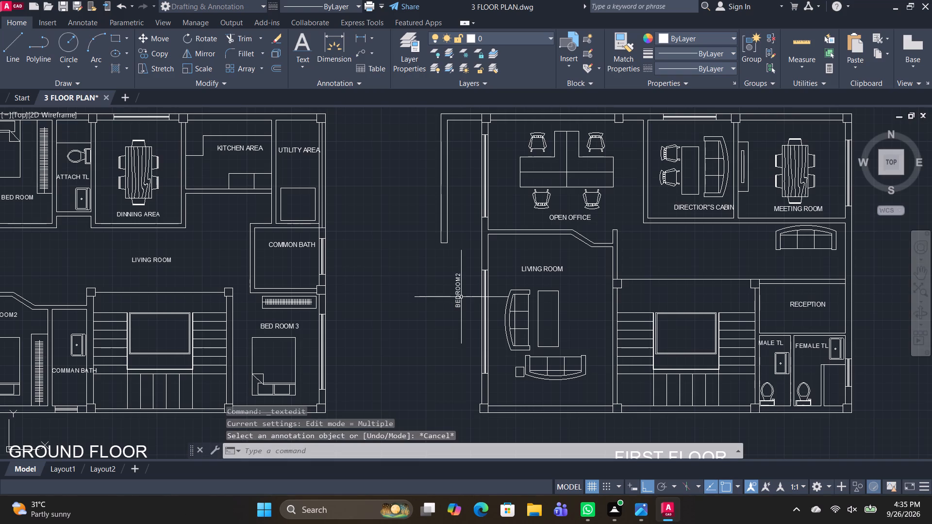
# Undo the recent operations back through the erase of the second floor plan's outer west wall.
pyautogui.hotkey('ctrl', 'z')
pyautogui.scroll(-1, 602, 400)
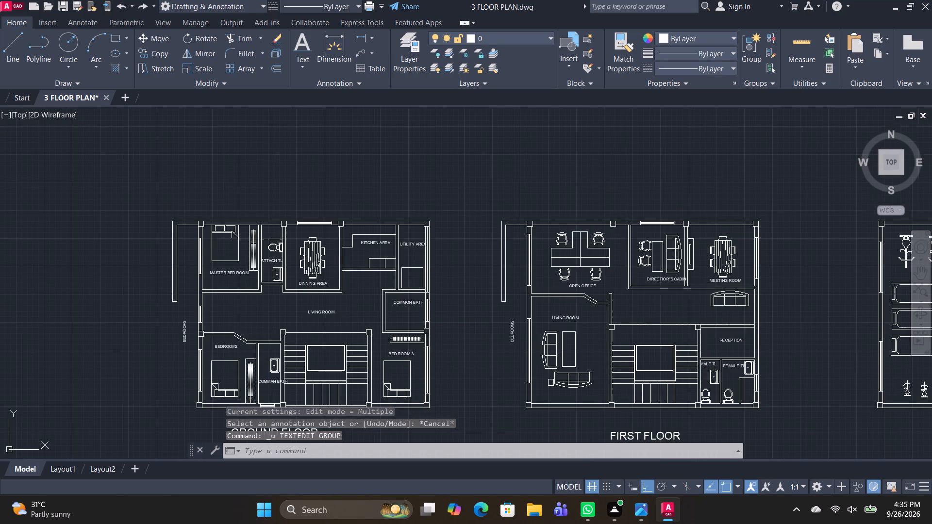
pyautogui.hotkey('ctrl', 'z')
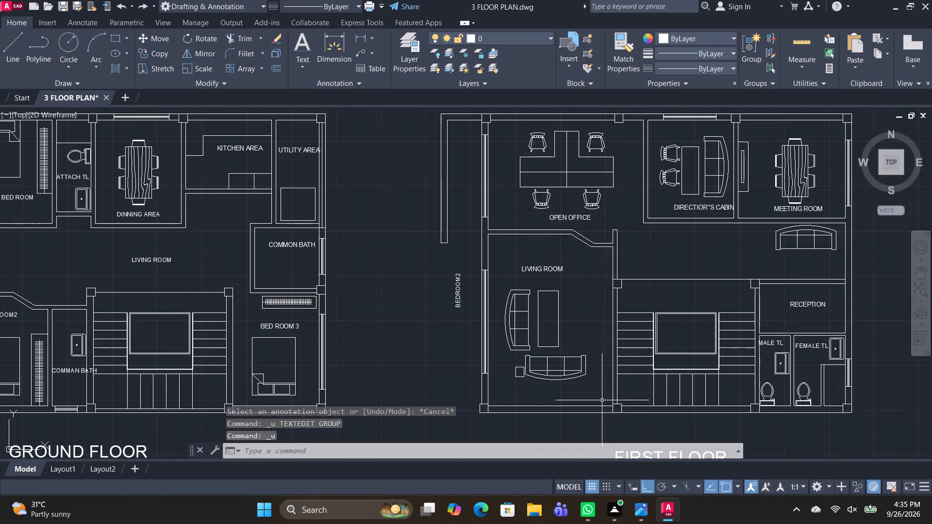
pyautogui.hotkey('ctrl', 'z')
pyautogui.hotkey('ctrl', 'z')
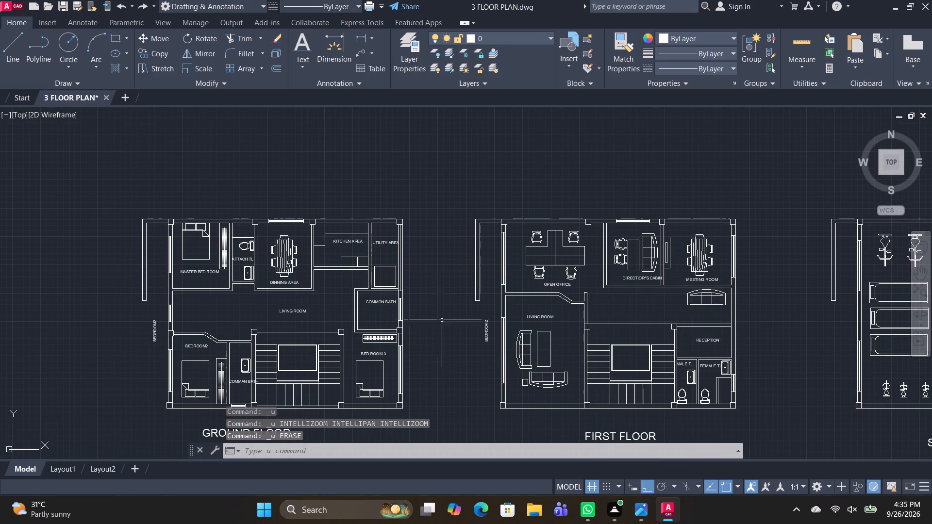
# Change the vertical BEDROOM2 label outside the ground floor plan's west wall to ENTRANCE.
pyautogui.doubleClick(155, 334)
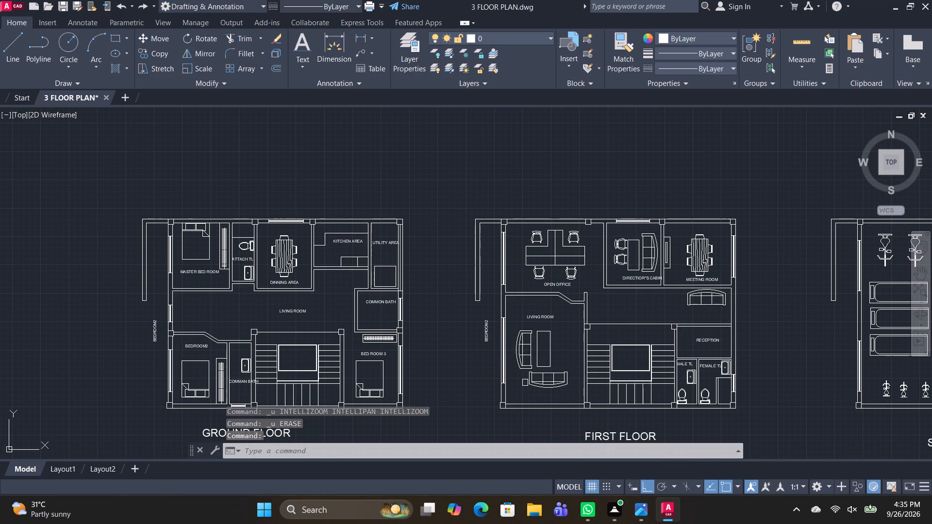
pyautogui.write('ENTRANCE')
pyautogui.press('Return')
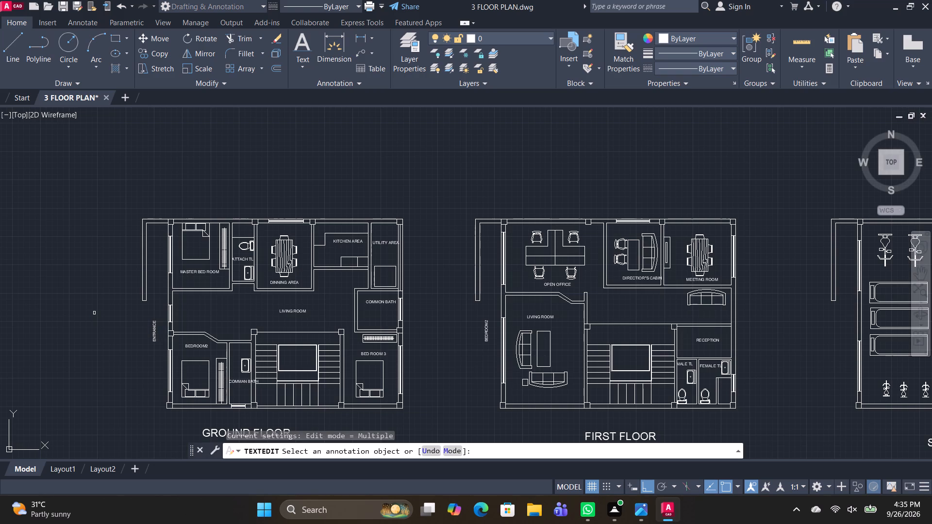
pyautogui.press('Return')
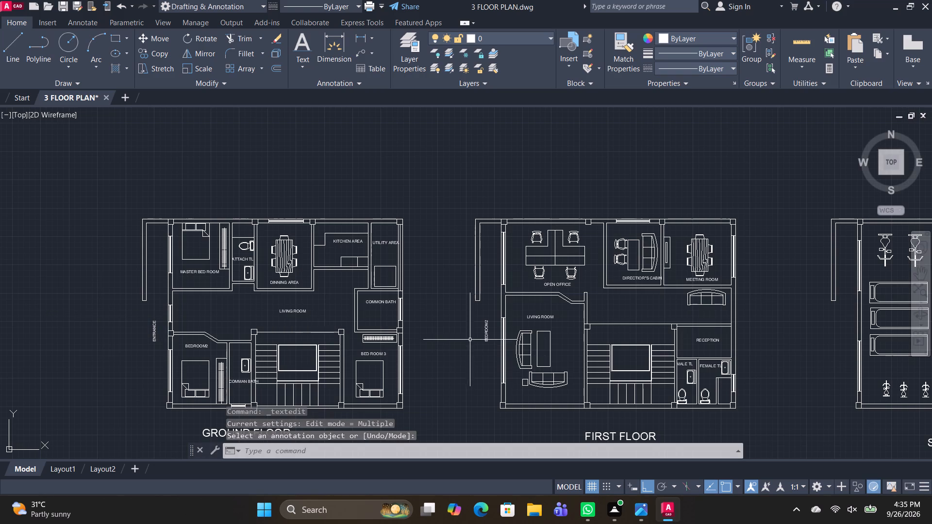
# Change the vertical BEDROOM2 label outside the first floor plan's west wall to BALCONY.
pyautogui.doubleClick(487, 330)
pyautogui.write('BALCONY')
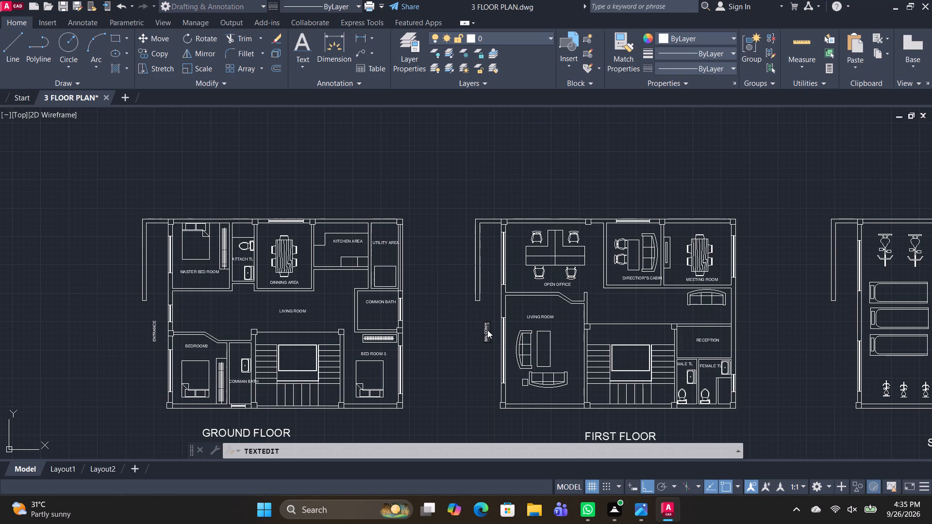
pyautogui.press('space')
pyautogui.press('Return')
pyautogui.press('Return')
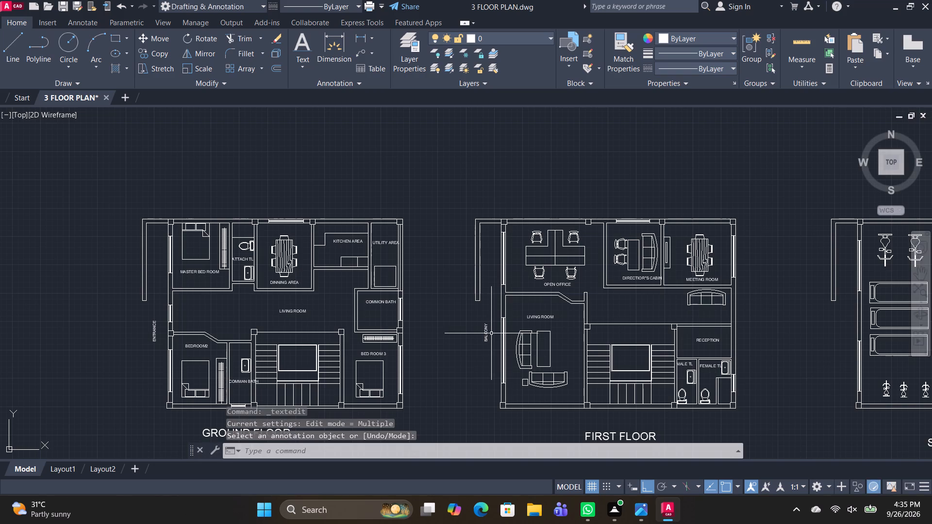
# Copy the vertical BALCONY label straight east to the space outside the second floor plan's west wall.
pyautogui.click(486, 333)
pyautogui.write('CO')
pyautogui.press('space')
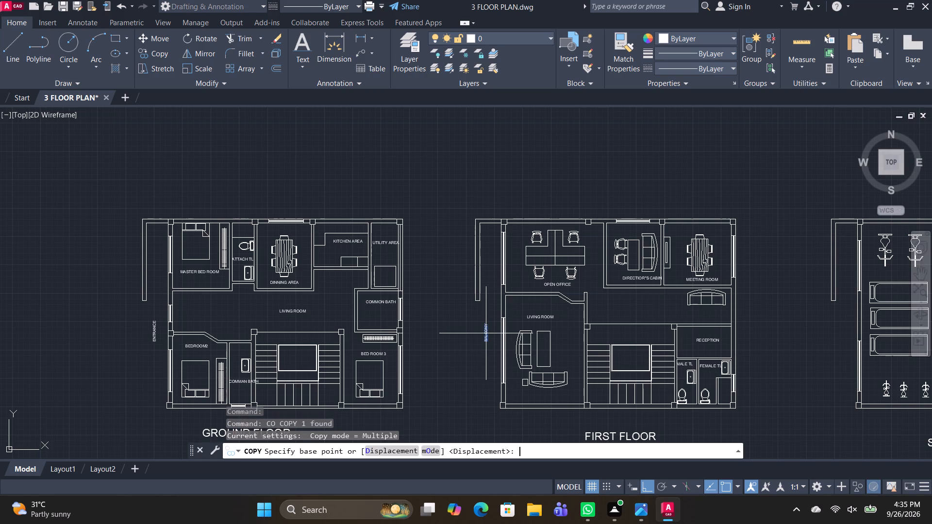
pyautogui.click(483, 331)
pyautogui.click(845, 317)
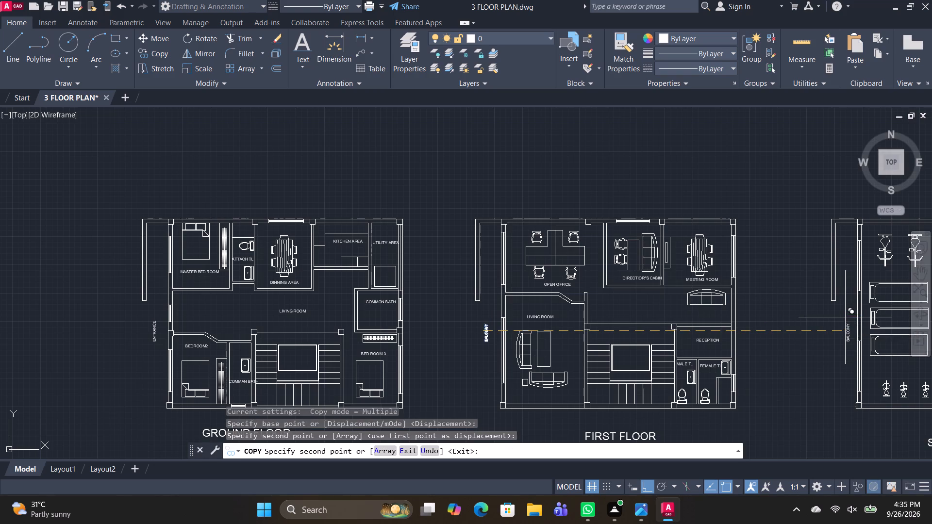
pyautogui.moveTo(847, 353); pyautogui.dragTo(718, 354, button='middle')
pyautogui.press('Escape')
# Change the copied label beside the second floor plan's west wall to NOTH BALCONY.
pyautogui.scroll(3, 727, 338)
pyautogui.doubleClick(686, 342)
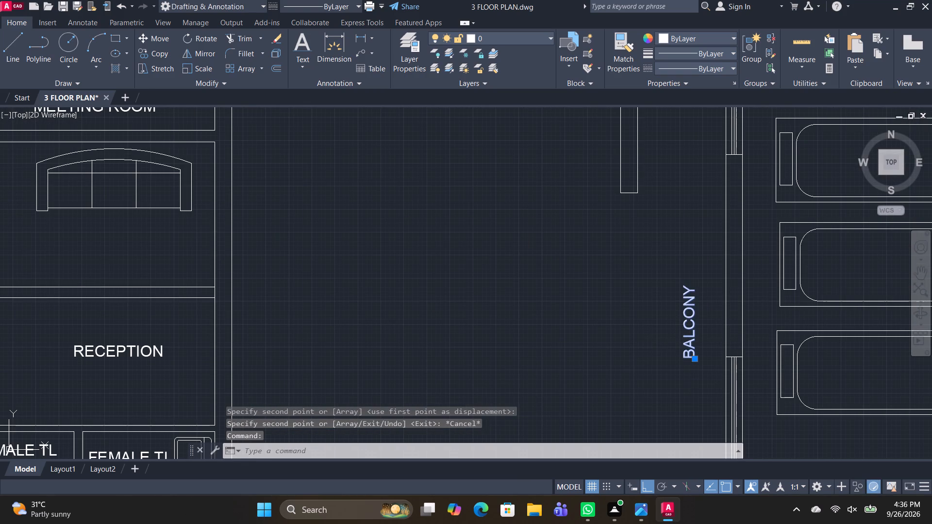
pyautogui.click(691, 362)
pyautogui.click(695, 356)
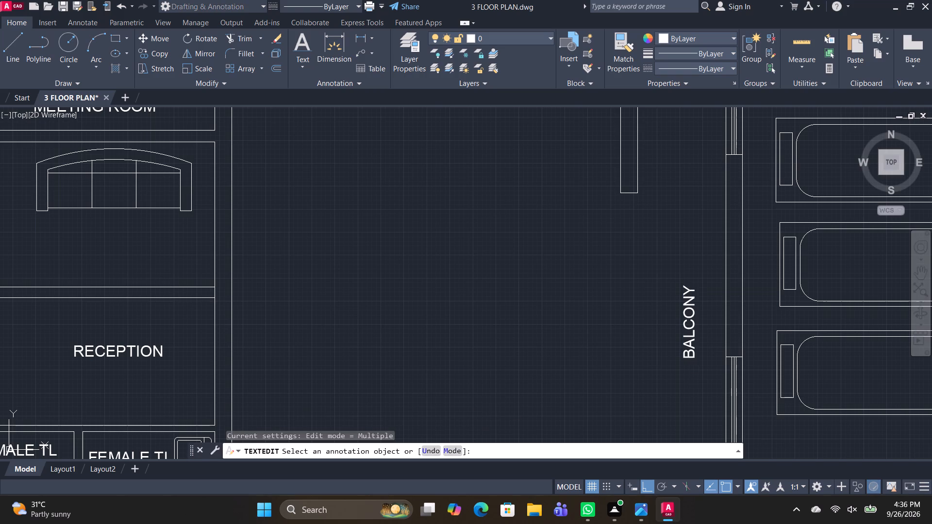
pyautogui.doubleClick(690, 348)
pyautogui.click(691, 353)
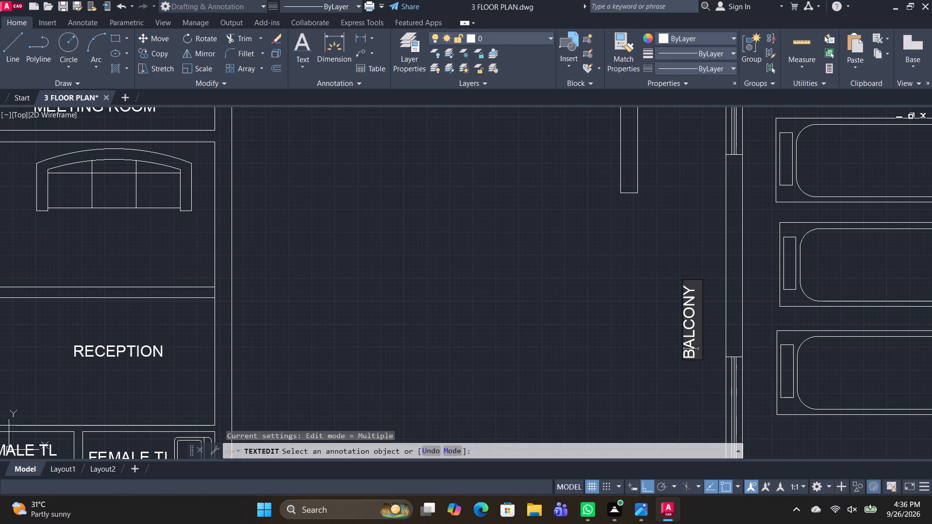
pyautogui.press('BackSpace')
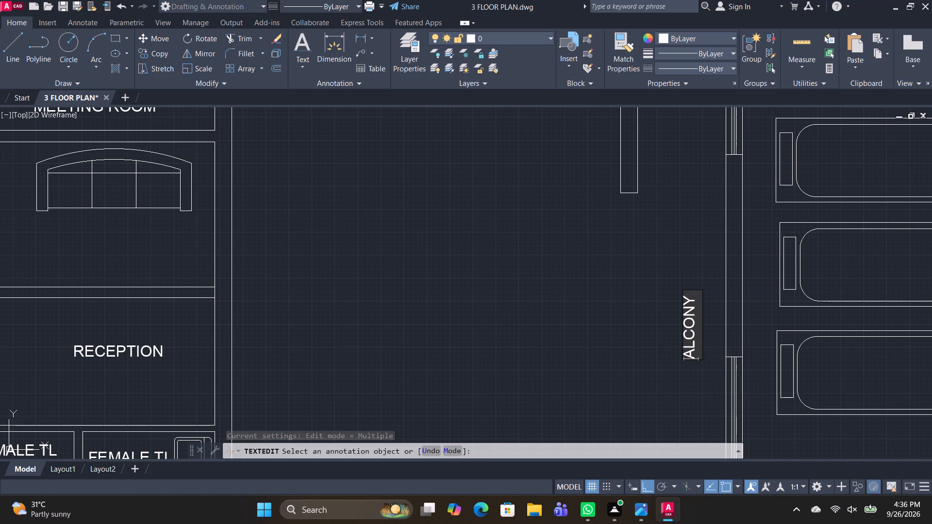
pyautogui.write('NOTH B')
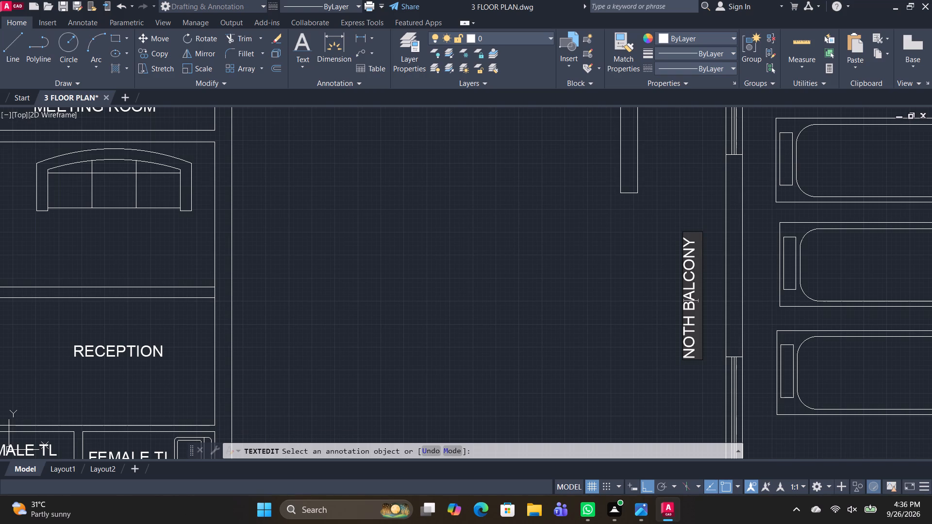
pyautogui.press('Return')
pyautogui.press('Return')
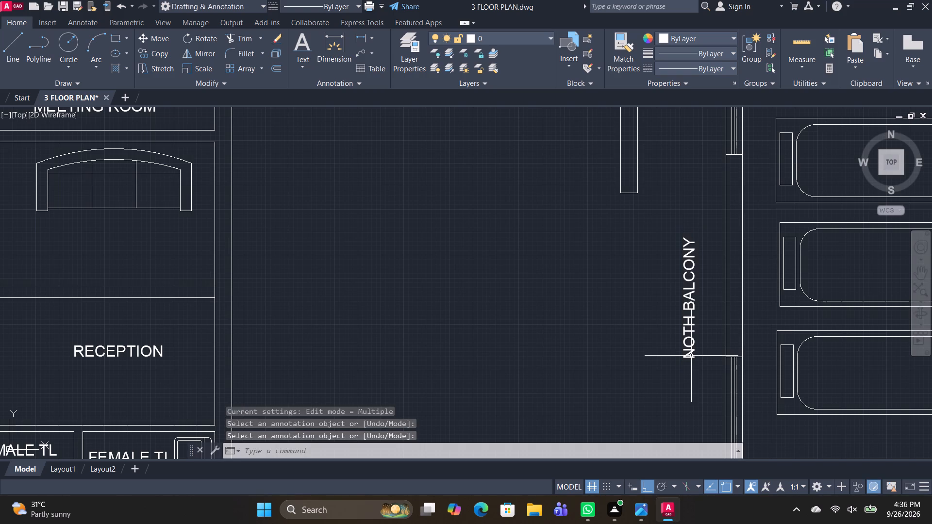
# Save the drawing.
pyautogui.scroll(-3, 554, 341)
pyautogui.moveTo(571, 339); pyautogui.dragTo(575, 300, button='middle')
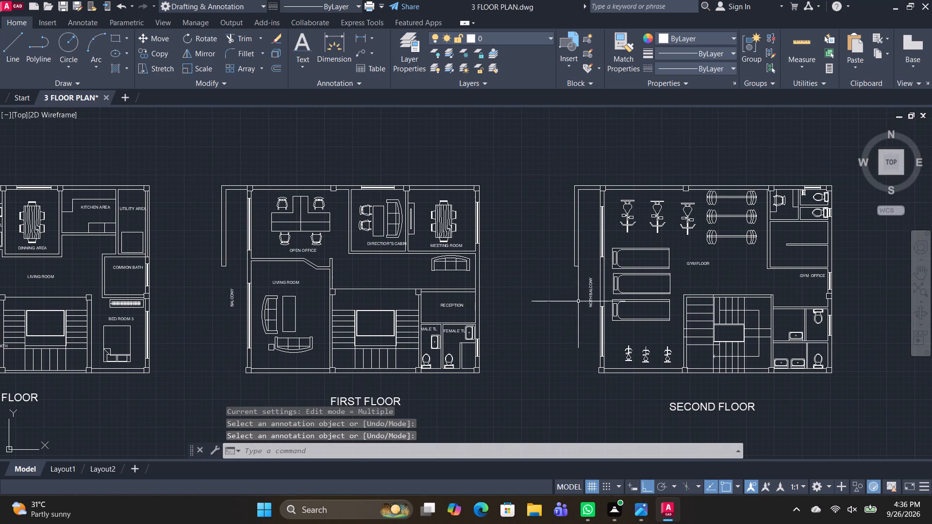
pyautogui.hotkey('ctrl', 's')
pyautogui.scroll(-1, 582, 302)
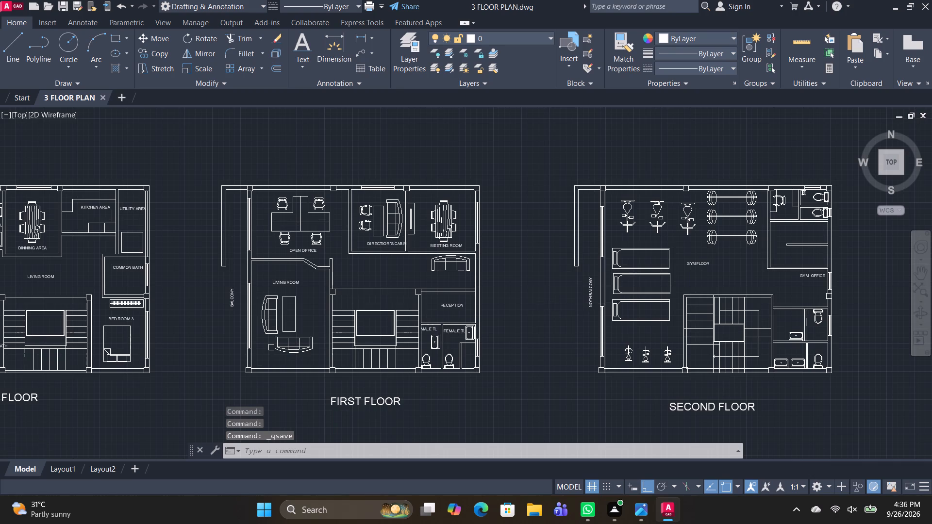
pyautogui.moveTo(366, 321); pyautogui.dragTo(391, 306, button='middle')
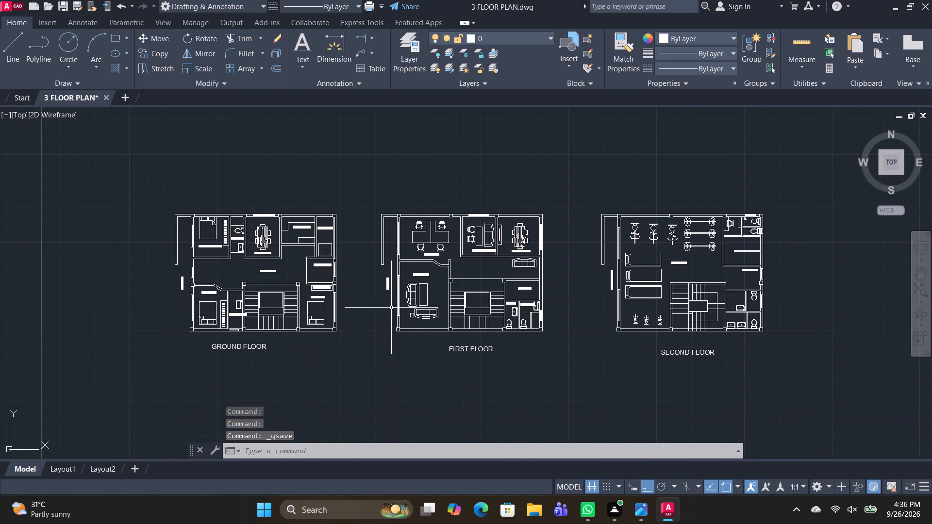
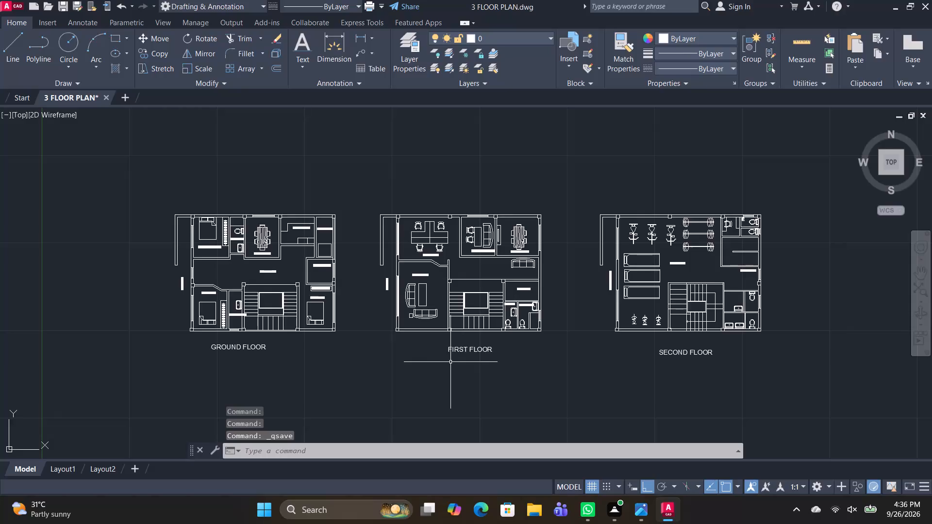
# Set up a new hatch as a solid fill in black, colour 0,0,0.
pyautogui.scroll(2, 453, 325)
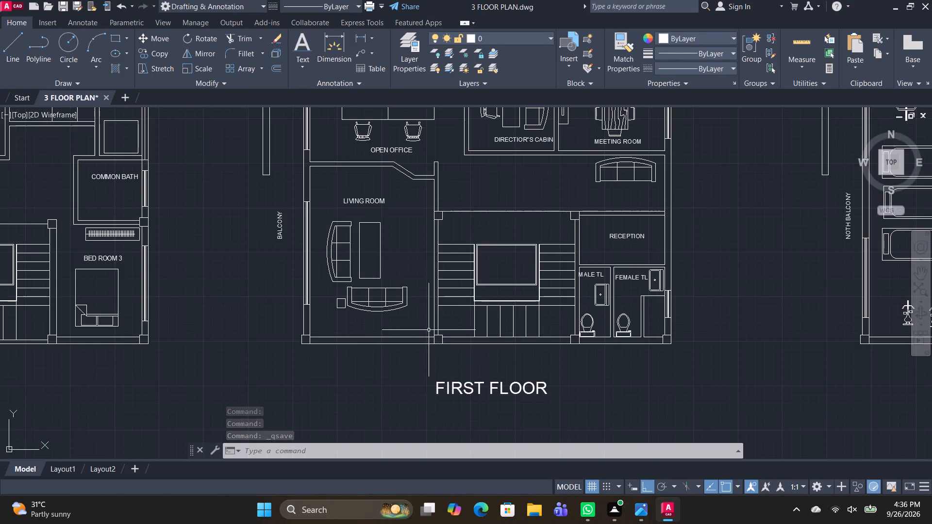
pyautogui.scroll(1, 427, 329)
pyautogui.scroll(-2, 263, 315)
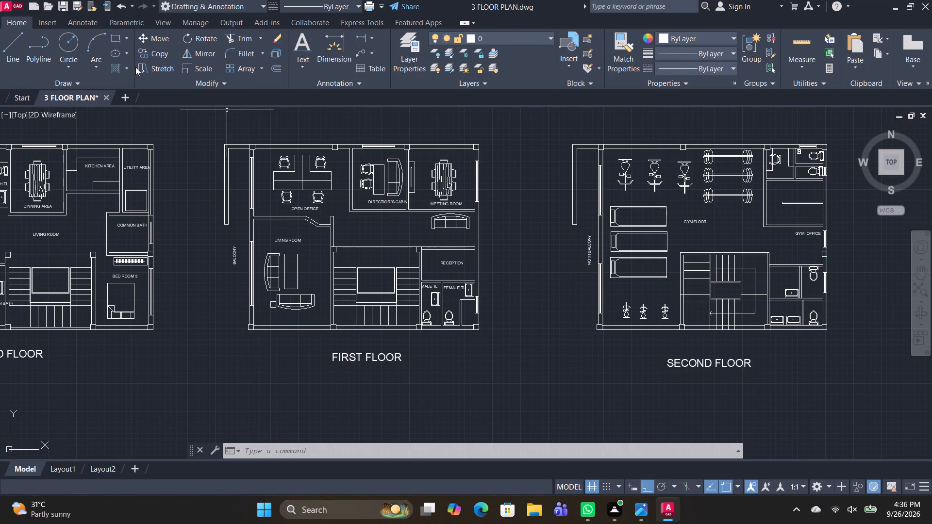
pyautogui.click(119, 66)
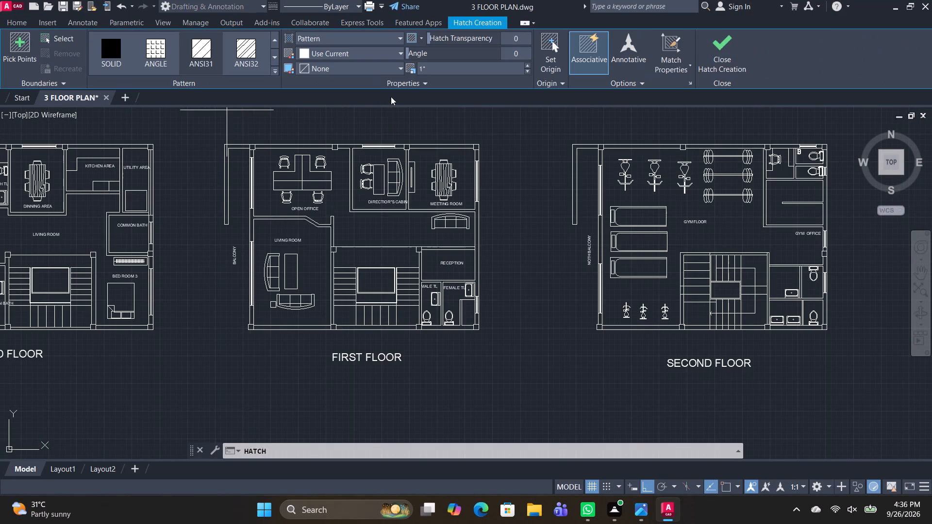
pyautogui.click(302, 33)
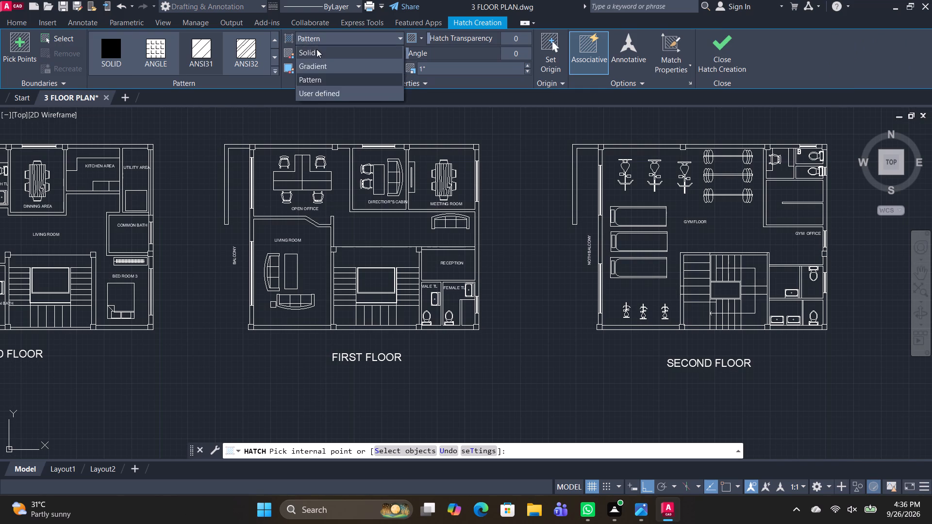
pyautogui.click(316, 49)
pyautogui.click(302, 50)
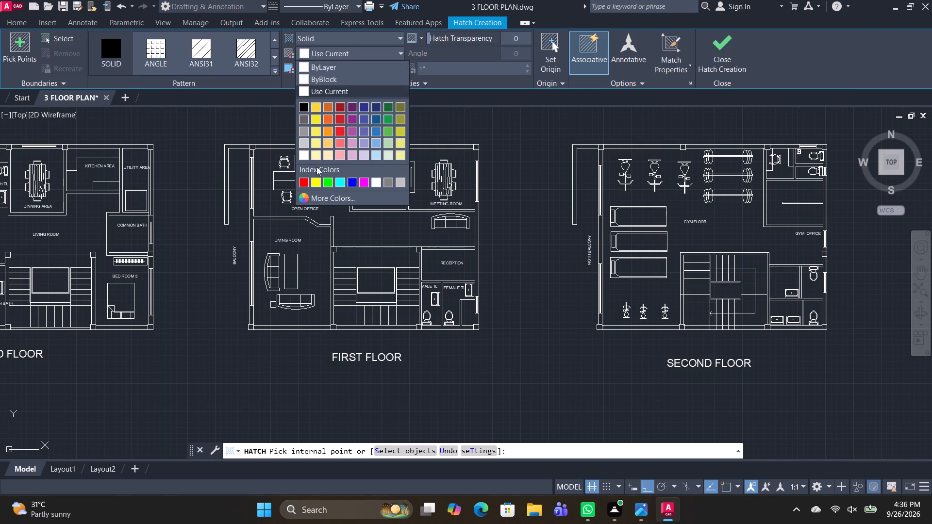
pyautogui.click(302, 109)
# Fill the four columns along the ground floor plan's south wall with the solid black hatch.
pyautogui.scroll(2, 270, 270)
pyautogui.moveTo(245, 377); pyautogui.dragTo(291, 306, button='middle')
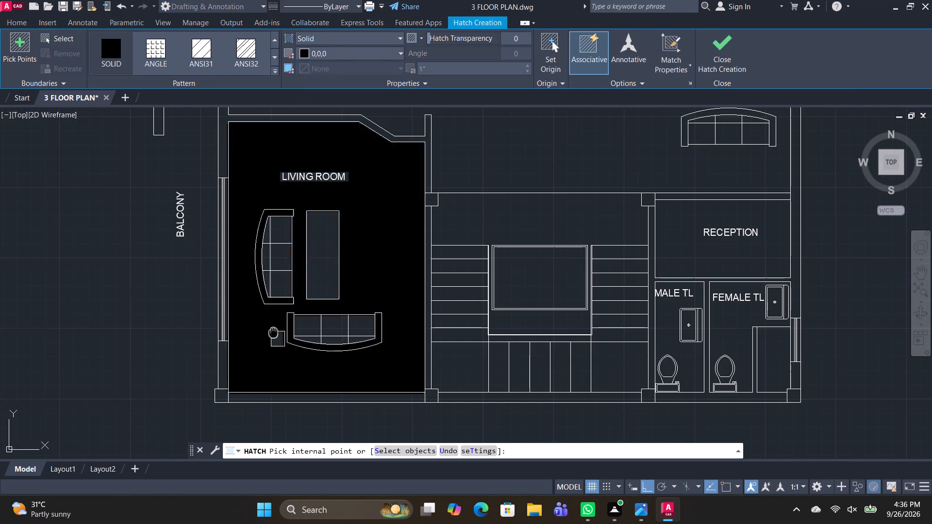
pyautogui.moveTo(291, 306); pyautogui.dragTo(379, 185, button='middle')
pyautogui.scroll(1, 82, 188)
pyautogui.scroll(-3, 82, 188)
pyautogui.moveTo(98, 202); pyautogui.dragTo(530, 192, button='middle')
pyautogui.scroll(2, 265, 203)
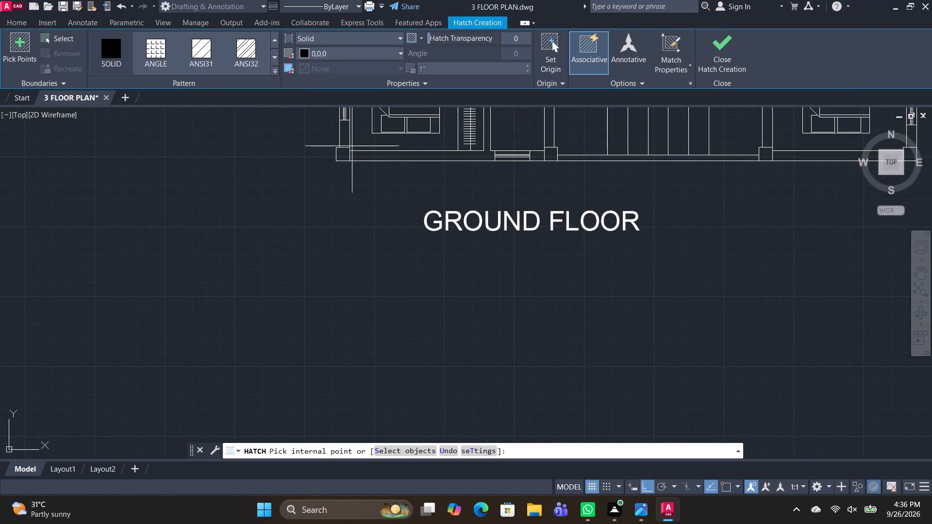
pyautogui.click(340, 152)
pyautogui.scroll(1, 504, 166)
pyautogui.moveTo(484, 188); pyautogui.dragTo(349, 302, button='middle')
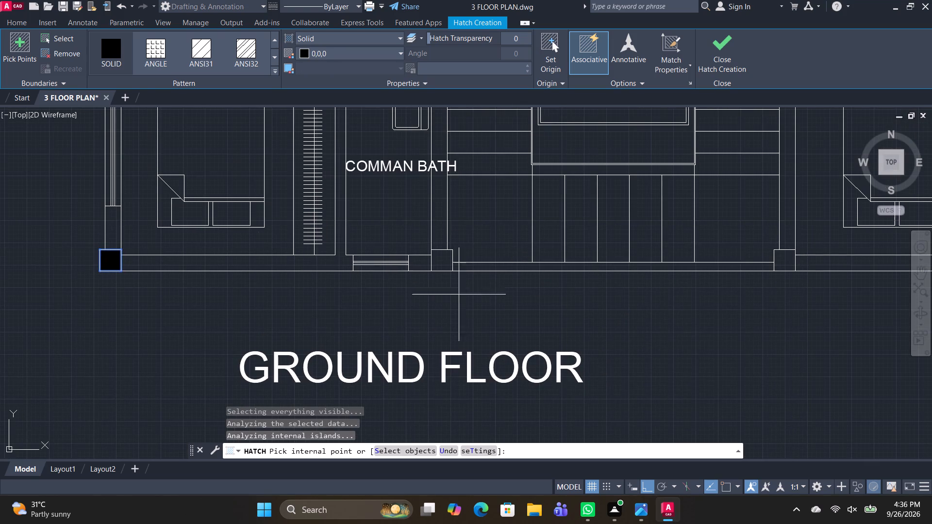
pyautogui.click(445, 259)
pyautogui.moveTo(650, 287); pyautogui.dragTo(374, 330, button='middle')
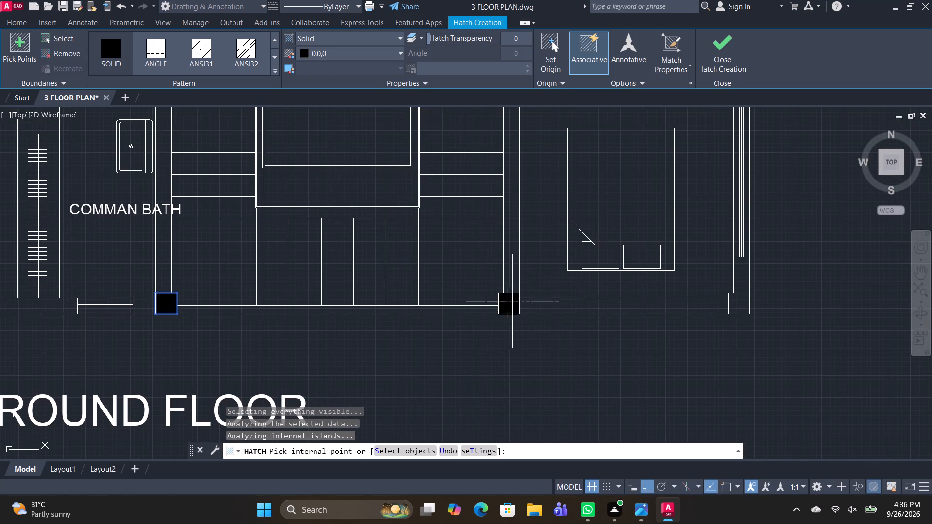
pyautogui.click(512, 301)
pyautogui.click(746, 304)
# Hatch the ground floor's east wall column between COMMON BATH and BED ROOM 3, and both columns at the staircase's north corners.
pyautogui.moveTo(681, 233); pyautogui.dragTo(631, 493, button='middle')
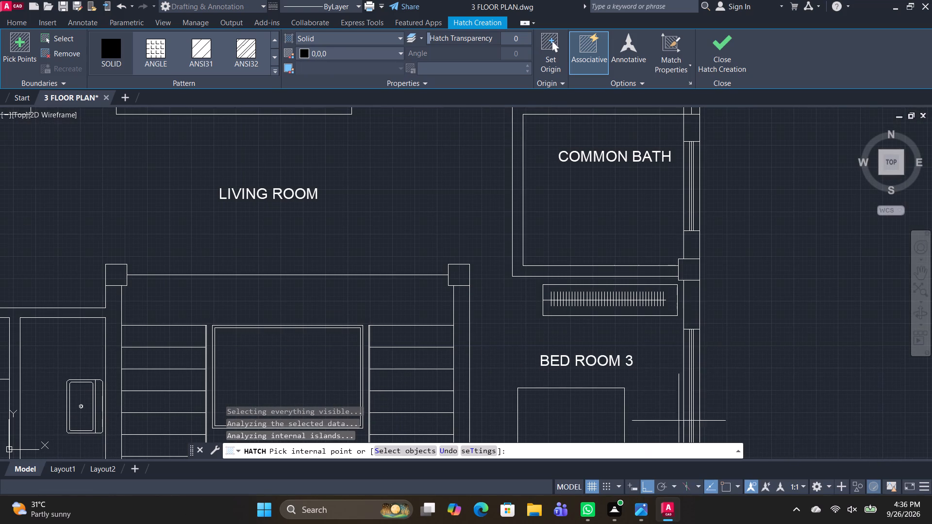
pyautogui.click(685, 266)
pyautogui.click(458, 276)
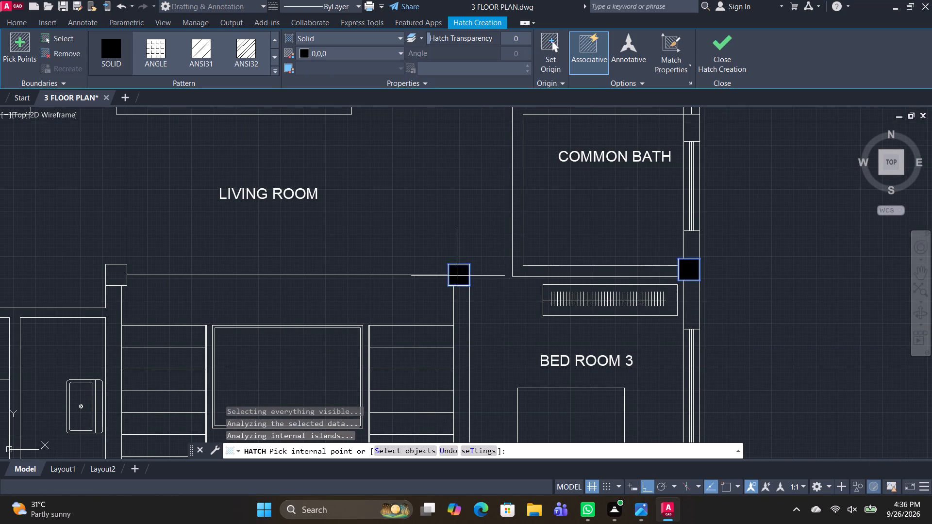
pyautogui.click(111, 271)
# Hatch the ground floor's four north wall columns and the west wall column beside the ENTRANCE label in solid black.
pyautogui.moveTo(435, 193); pyautogui.dragTo(446, 471, button='middle')
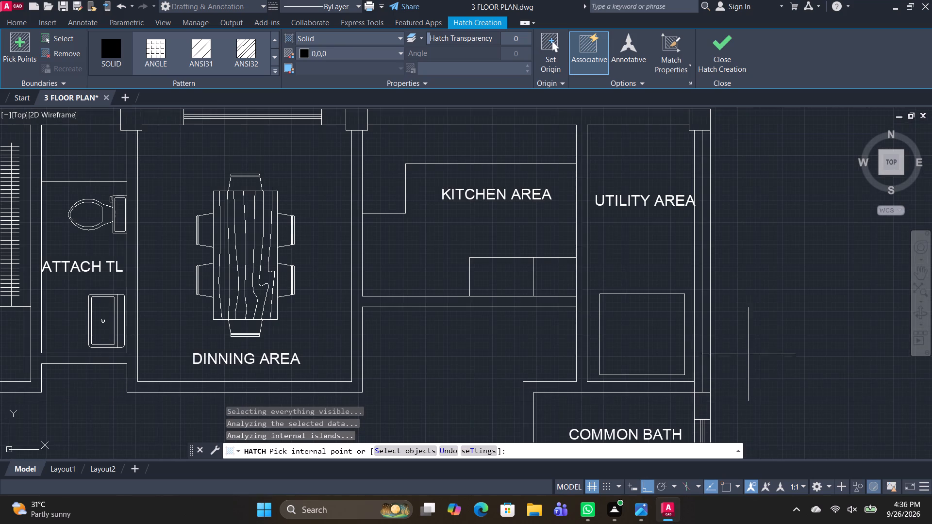
pyautogui.click(694, 117)
pyautogui.moveTo(210, 268); pyautogui.dragTo(331, 350, button='middle')
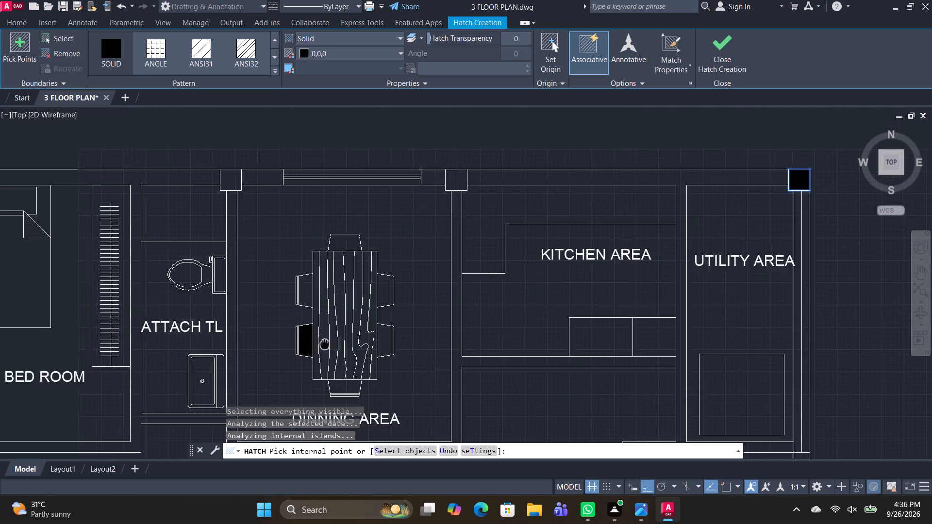
pyautogui.moveTo(331, 350); pyautogui.dragTo(332, 351, button='middle')
pyautogui.click(476, 205)
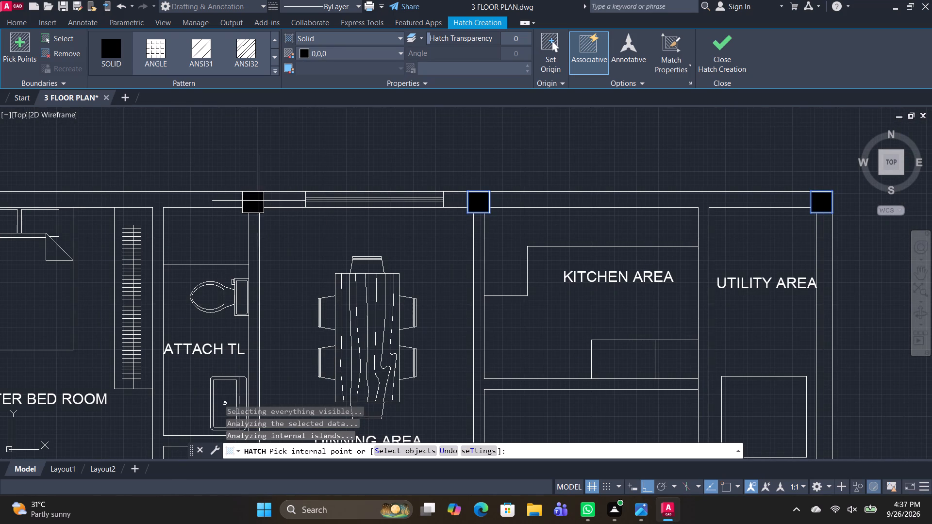
pyautogui.click(258, 201)
pyautogui.scroll(-3, 312, 288)
pyautogui.scroll(2, 231, 279)
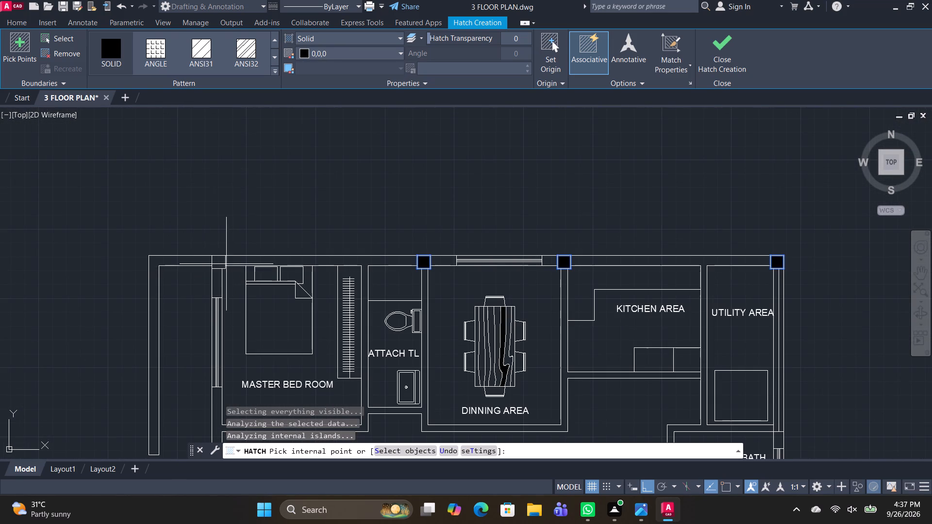
pyautogui.click(220, 262)
pyautogui.scroll(-2, 301, 330)
pyautogui.moveTo(331, 356); pyautogui.dragTo(265, 234, button='middle')
pyautogui.scroll(2, 185, 304)
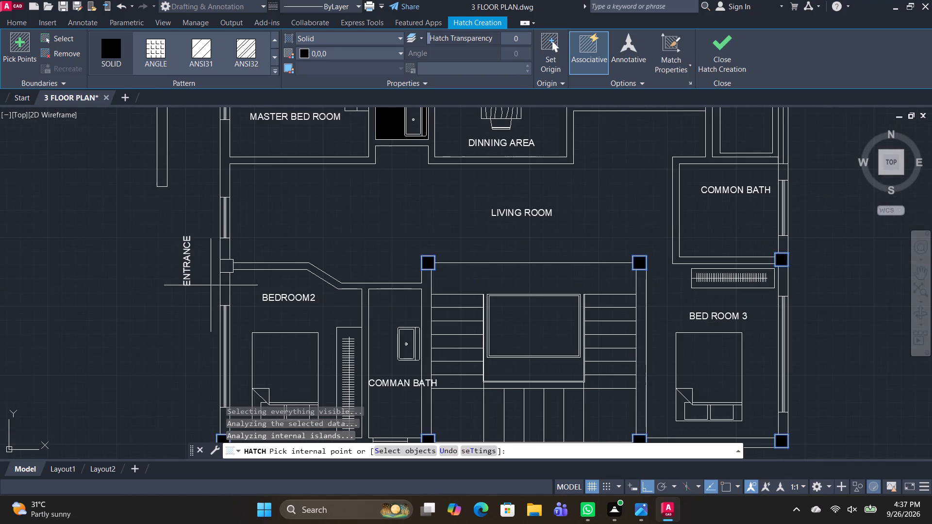
pyautogui.click(226, 266)
# Fill the four columns along the first floor plan's south wall with the solid black hatch.
pyautogui.scroll(1, 326, 325)
pyautogui.scroll(-3, 327, 325)
pyautogui.moveTo(535, 363); pyautogui.dragTo(327, 349, button='middle')
pyautogui.scroll(1, 396, 339)
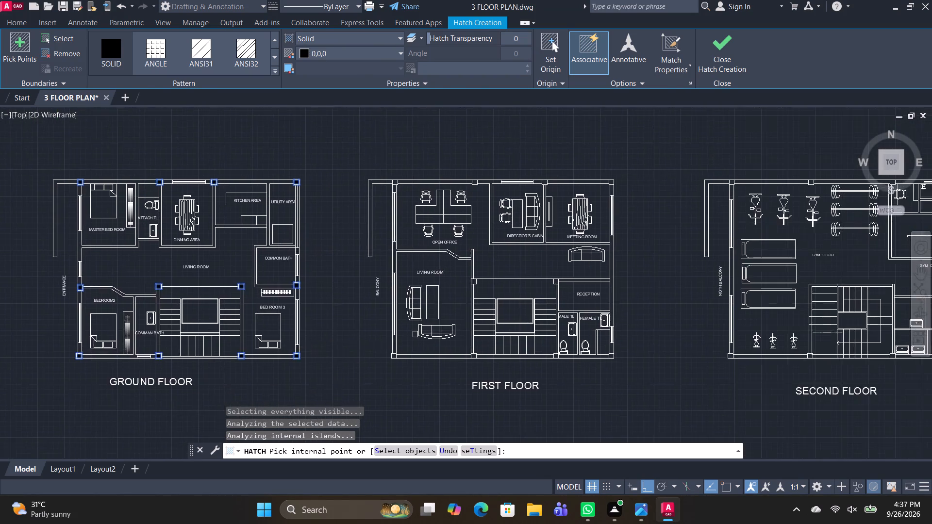
pyautogui.scroll(1, 396, 339)
pyautogui.click(378, 381)
pyautogui.scroll(1, 409, 395)
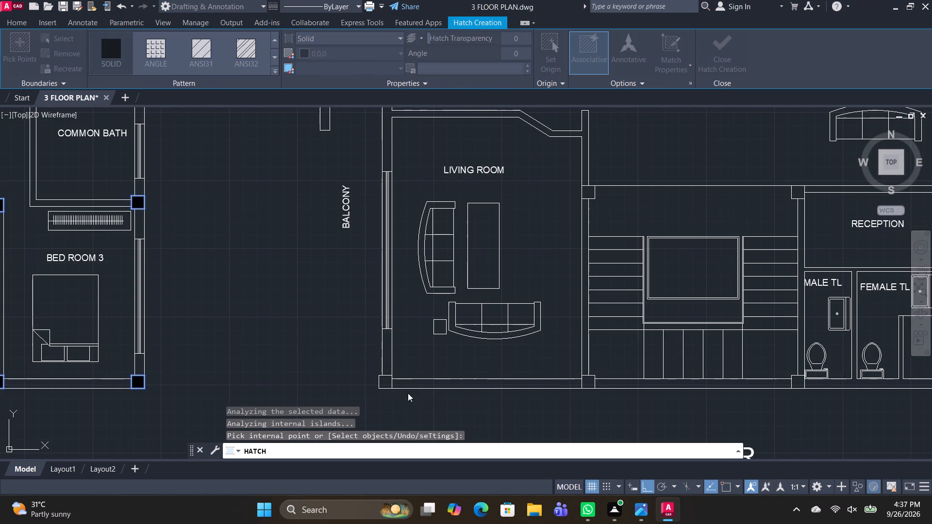
pyautogui.scroll(1, 408, 393)
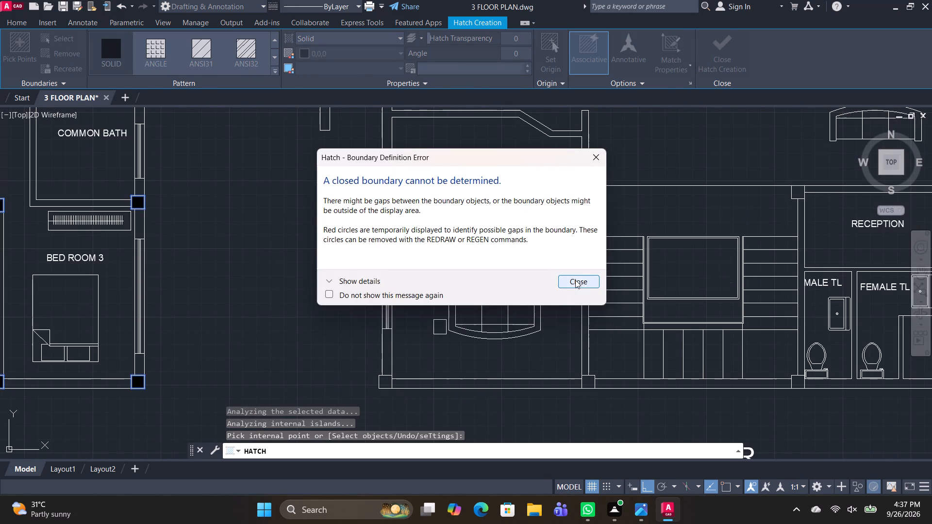
pyautogui.click(575, 280)
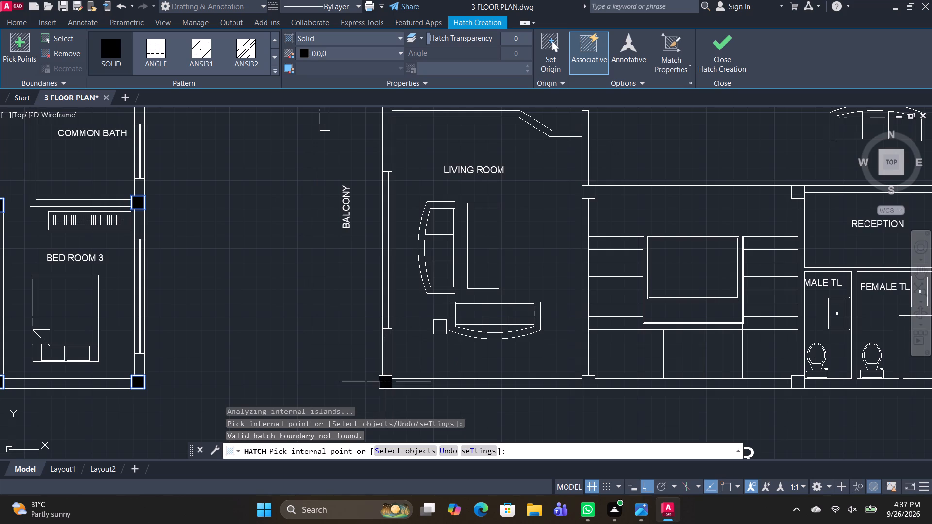
pyautogui.click(384, 382)
pyautogui.click(591, 385)
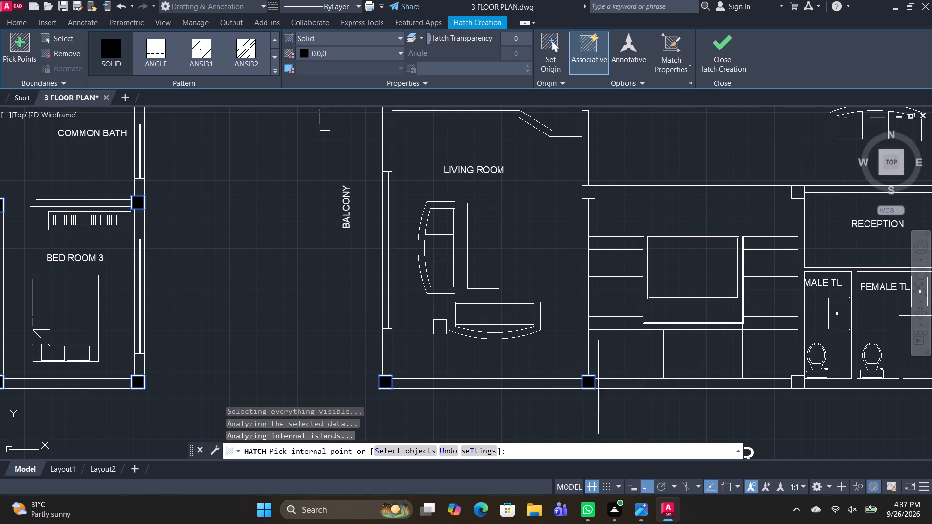
pyautogui.moveTo(689, 389); pyautogui.dragTo(494, 385, button='middle')
pyautogui.scroll(2, 624, 374)
pyautogui.click(561, 382)
pyautogui.moveTo(699, 389); pyautogui.dragTo(562, 391, button='middle')
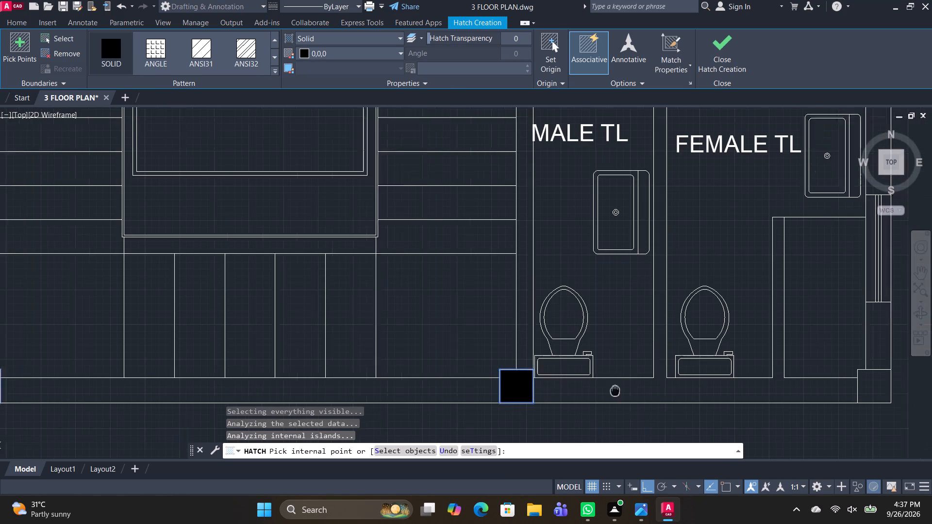
pyautogui.moveTo(562, 391); pyautogui.dragTo(322, 391, button='middle')
pyautogui.click(542, 383)
# Fill the four columns along the first floor plan's north wall with the solid black hatch.
pyautogui.scroll(-2, 575, 319)
pyautogui.moveTo(595, 301); pyautogui.dragTo(616, 431, button='middle')
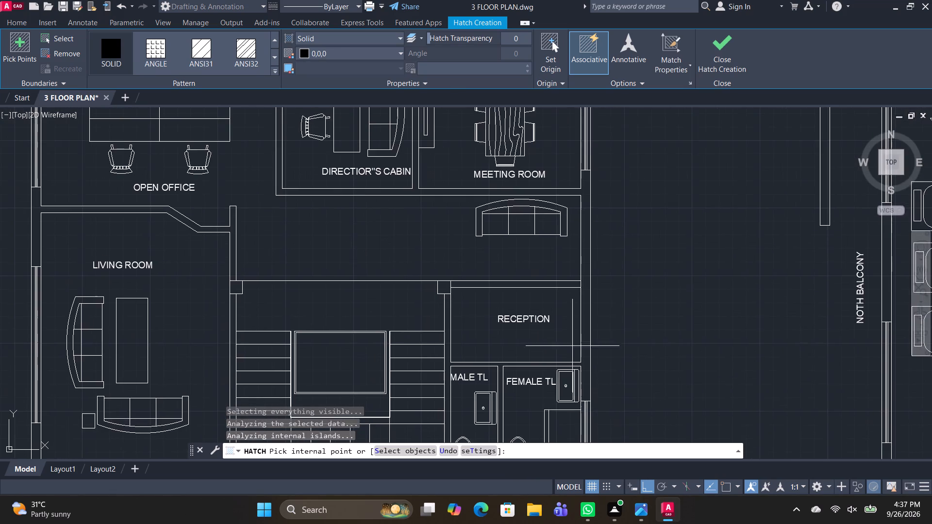
pyautogui.moveTo(556, 218); pyautogui.dragTo(614, 436, button='middle')
pyautogui.click(639, 254)
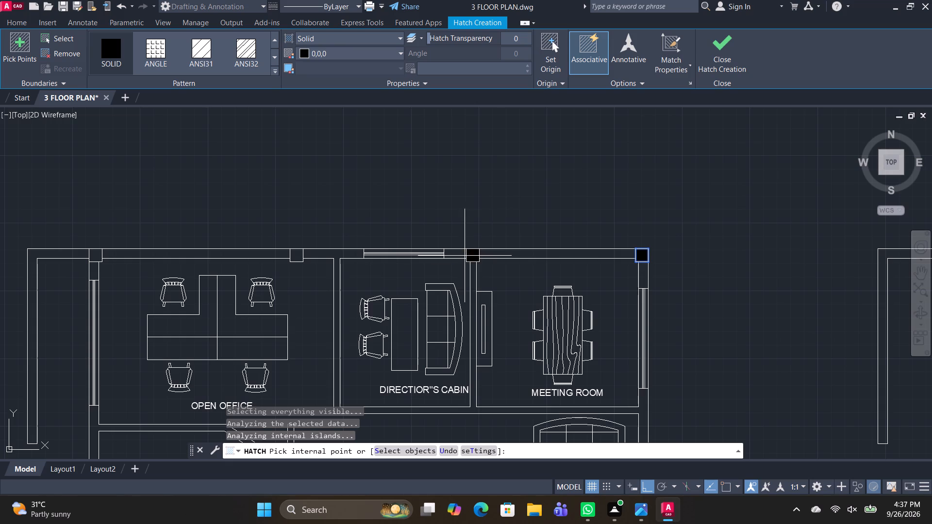
pyautogui.click(474, 254)
pyautogui.click(296, 256)
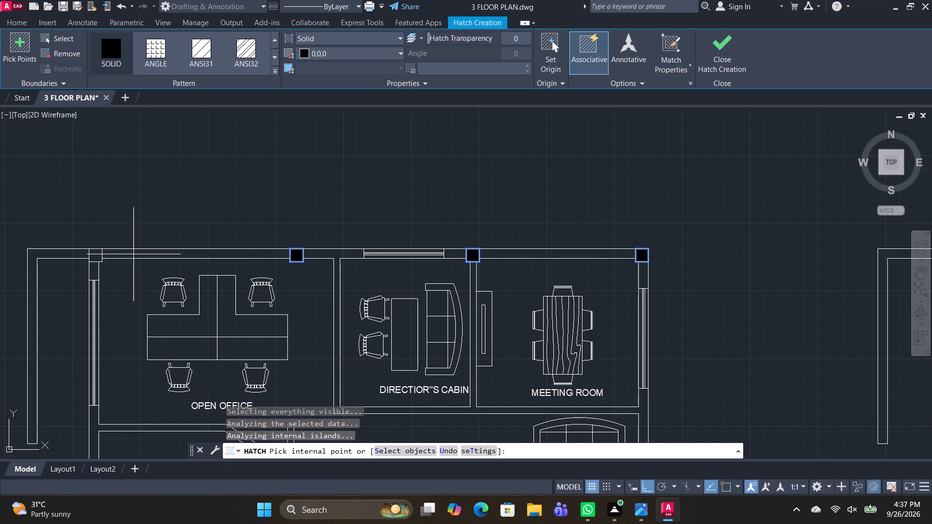
pyautogui.click(95, 255)
# Fill the two columns at the north corners of the first floor's staircase with the solid black hatch.
pyautogui.moveTo(268, 324); pyautogui.dragTo(438, 127, button='middle')
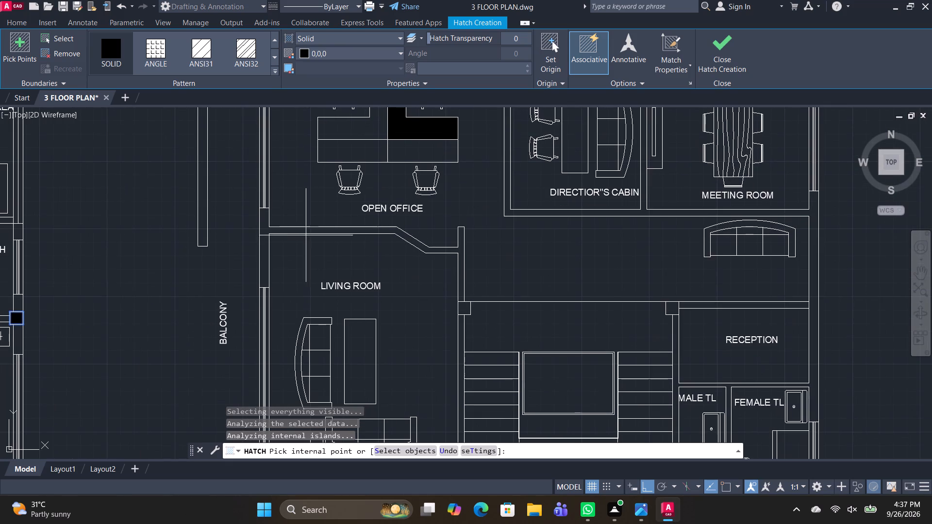
pyautogui.scroll(-1, 466, 313)
pyautogui.scroll(2, 468, 310)
pyautogui.click(459, 311)
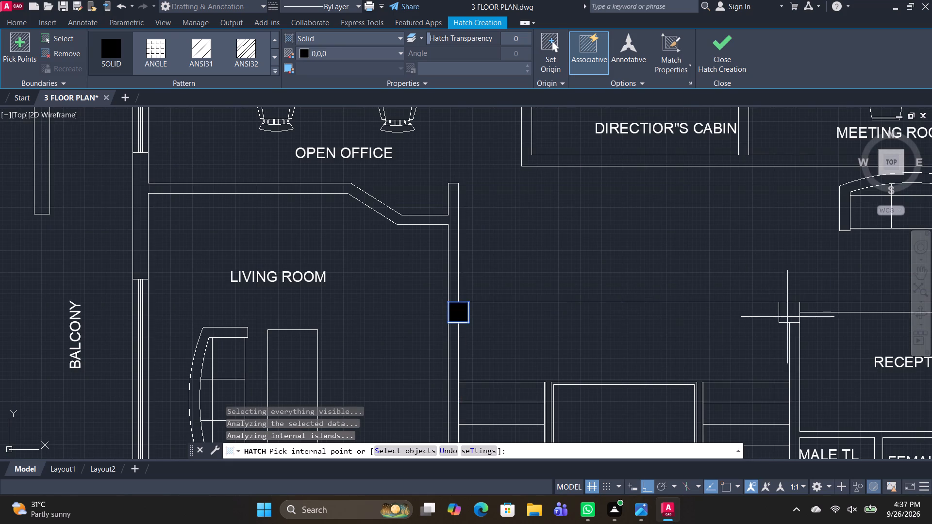
pyautogui.click(796, 311)
# Fill the four columns along the second floor plan's south wall with the solid black hatch.
pyautogui.scroll(-3, 654, 352)
pyautogui.moveTo(739, 350); pyautogui.dragTo(331, 345, button='middle')
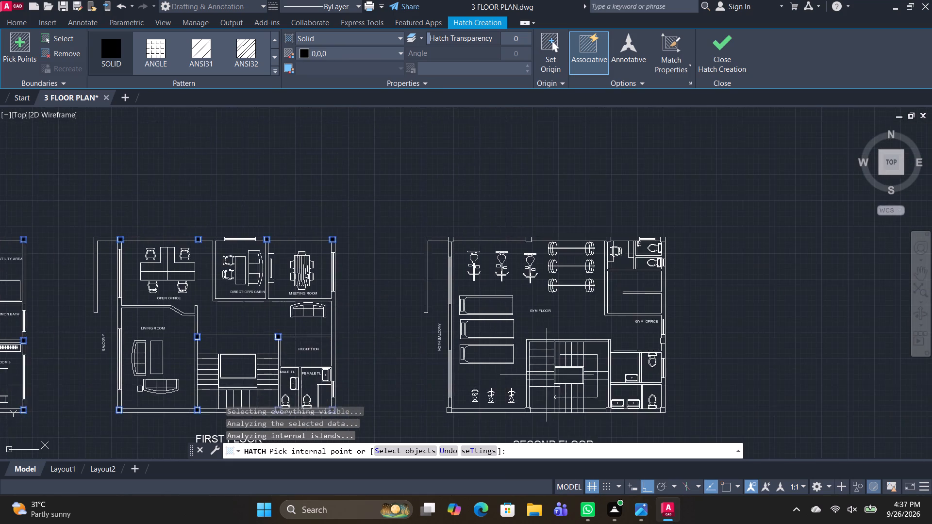
pyautogui.scroll(2, 550, 375)
pyautogui.moveTo(506, 415); pyautogui.dragTo(498, 293, button='middle')
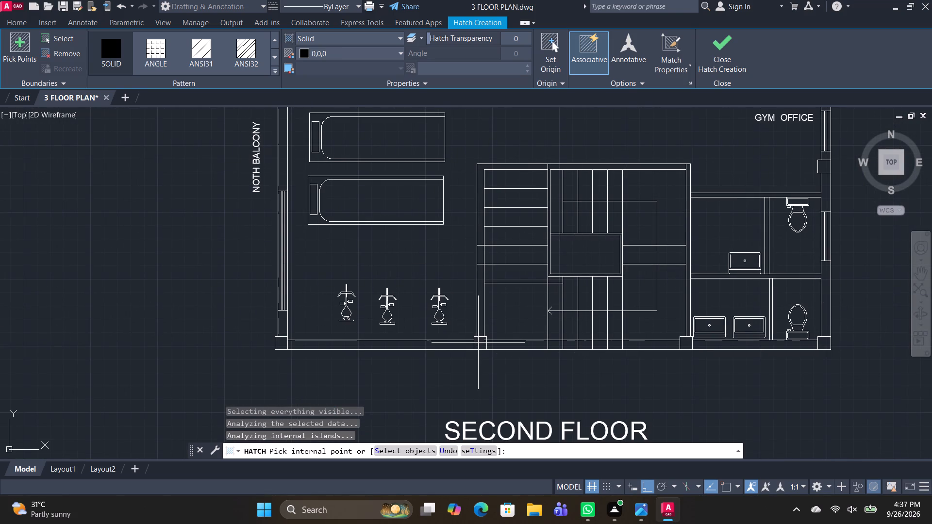
pyautogui.click(478, 343)
pyautogui.scroll(2, 262, 354)
pyautogui.click(309, 328)
pyautogui.moveTo(584, 386); pyautogui.dragTo(239, 375, button='middle')
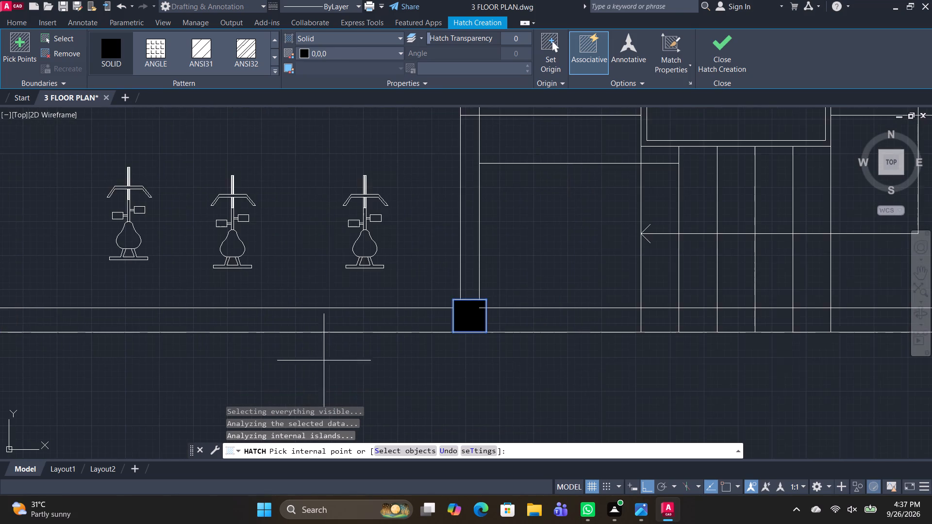
pyautogui.scroll(1, 826, 336)
pyautogui.scroll(-3, 839, 337)
pyautogui.moveTo(846, 354); pyautogui.dragTo(440, 370, button='middle')
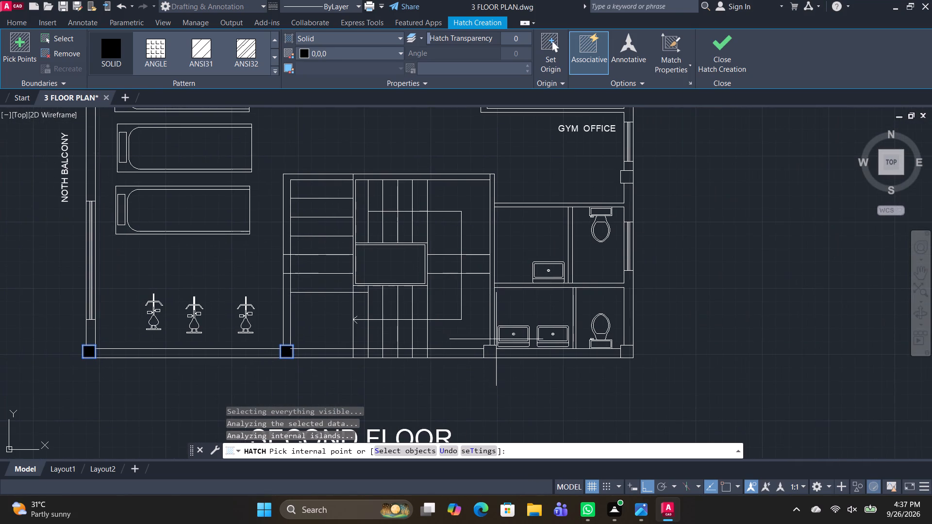
pyautogui.click(492, 350)
pyautogui.click(633, 352)
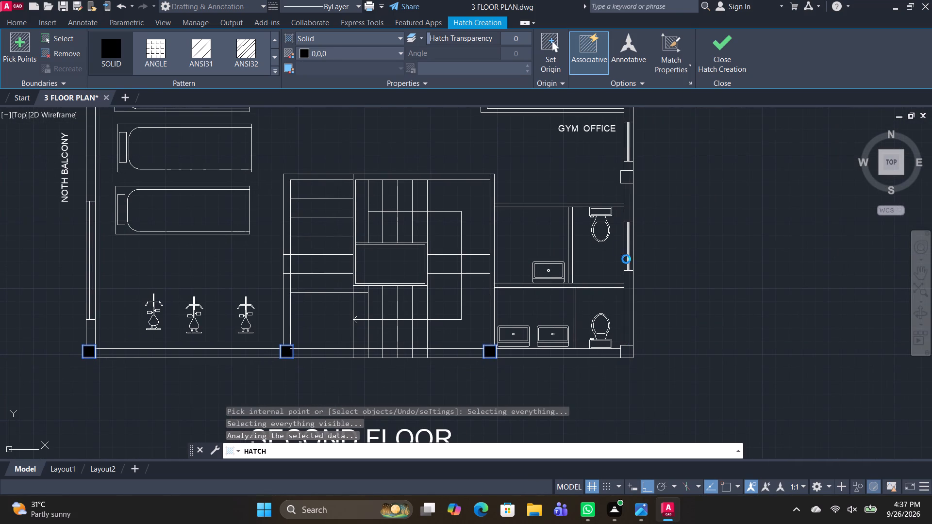
pyautogui.click(588, 264)
pyautogui.scroll(3, 630, 341)
pyautogui.click(629, 356)
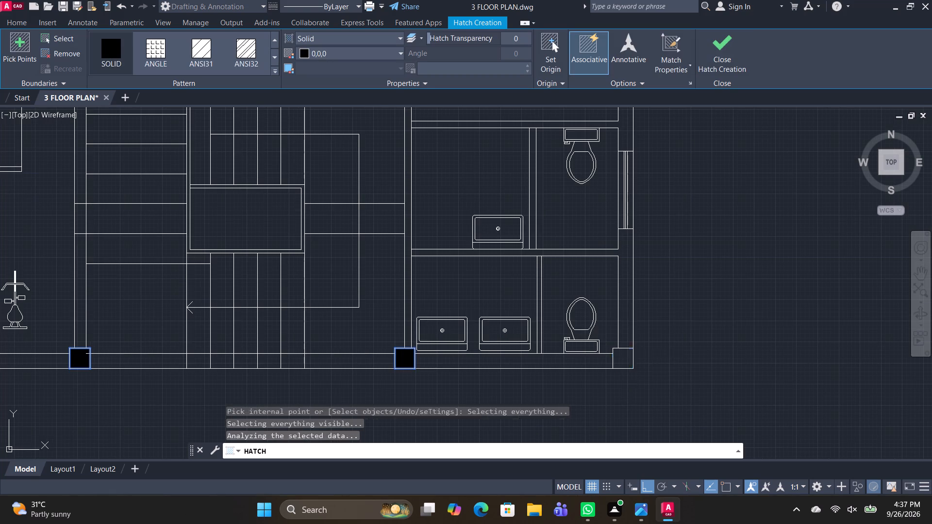
# Fill the second floor plan's east wall column just south of the GYM OFFICE label with the solid black hatch.
pyautogui.scroll(-3, 633, 201)
pyautogui.moveTo(640, 229); pyautogui.dragTo(646, 340, button='middle')
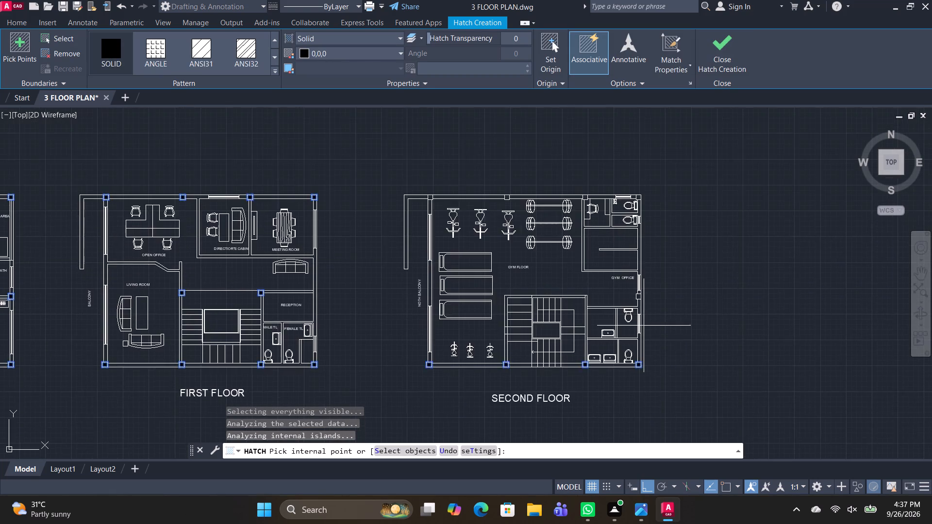
pyautogui.scroll(3, 634, 299)
pyautogui.click(637, 293)
pyautogui.scroll(-3, 490, 308)
pyautogui.moveTo(479, 302); pyautogui.dragTo(529, 363, button='middle')
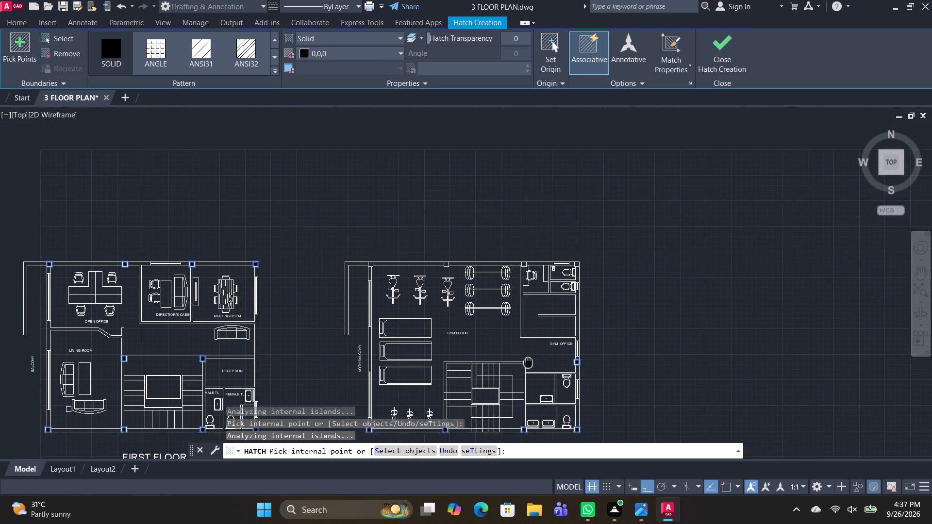
# Fill the four columns along the second floor plan's north wall with the solid black hatch and finish the Hatch command.
pyautogui.scroll(2, 545, 269)
pyautogui.scroll(2, 621, 271)
pyautogui.click(620, 269)
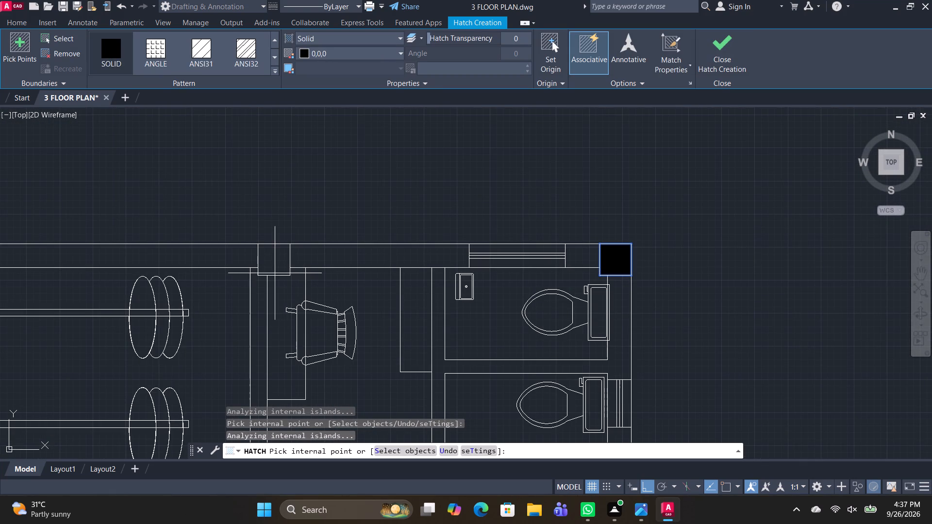
pyautogui.click(276, 261)
pyautogui.scroll(-3, 301, 314)
pyautogui.moveTo(276, 328); pyautogui.dragTo(532, 331, button='middle')
pyautogui.scroll(2, 456, 298)
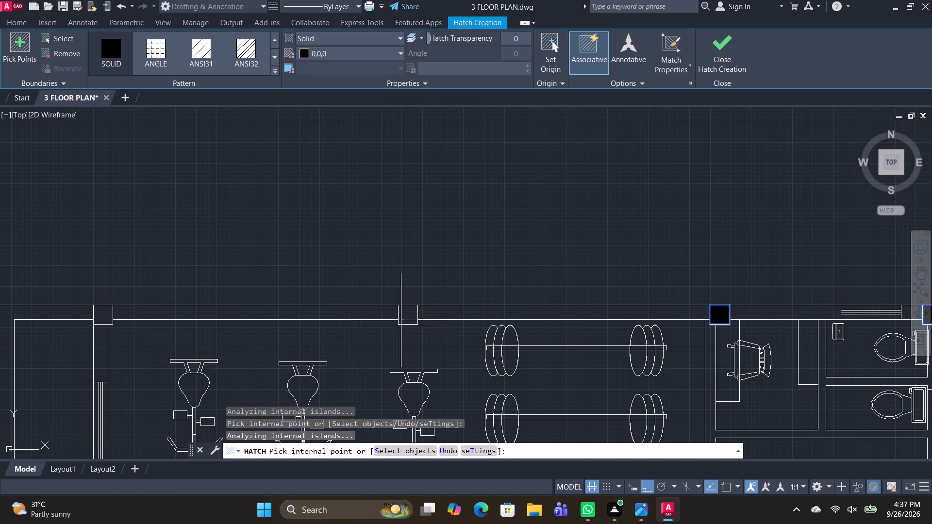
pyautogui.click(402, 312)
pyautogui.click(98, 317)
pyautogui.scroll(-3, 274, 297)
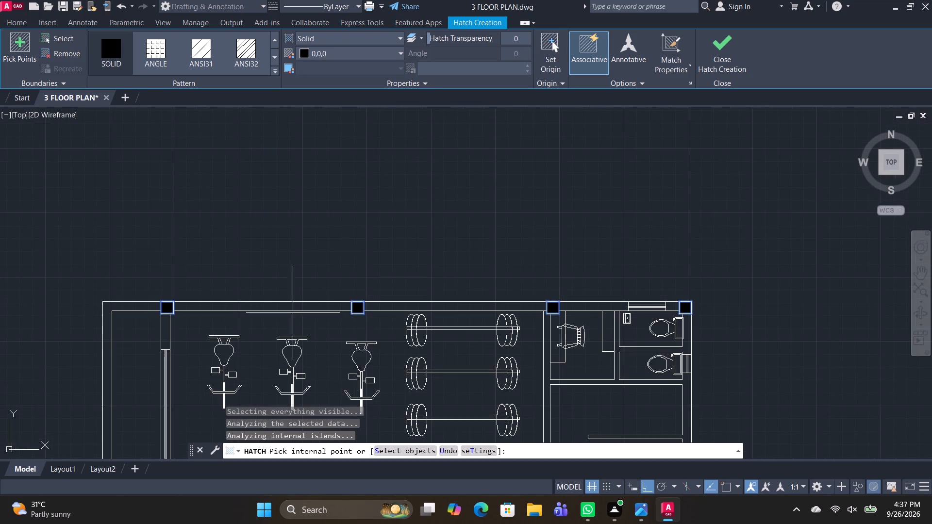
pyautogui.moveTo(325, 347); pyautogui.dragTo(326, 238, button='middle')
pyautogui.scroll(-2, 372, 291)
pyautogui.moveTo(391, 320); pyautogui.dragTo(405, 285, button='middle')
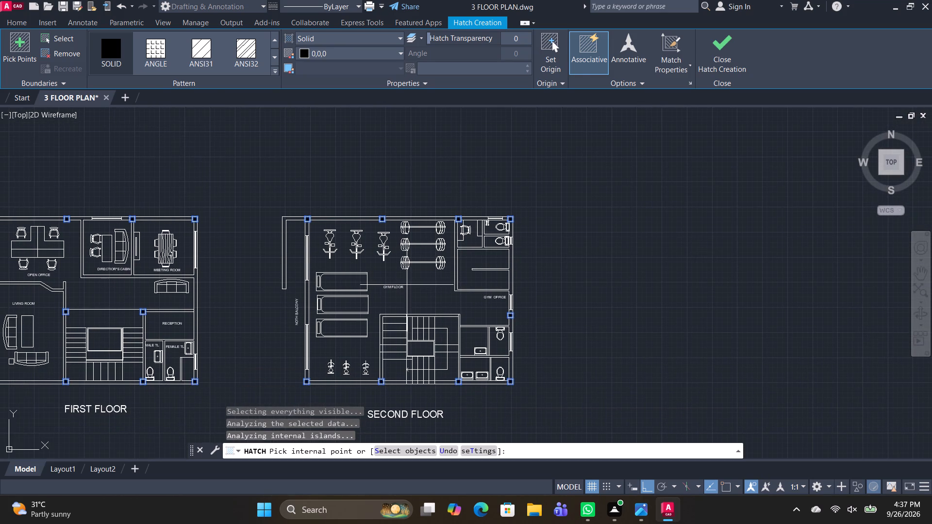
pyautogui.press('space')
# Trim the wall line running inside the second floor's column at the staircase's southwest corner.
pyautogui.scroll(2, 405, 409)
pyautogui.scroll(1, 352, 364)
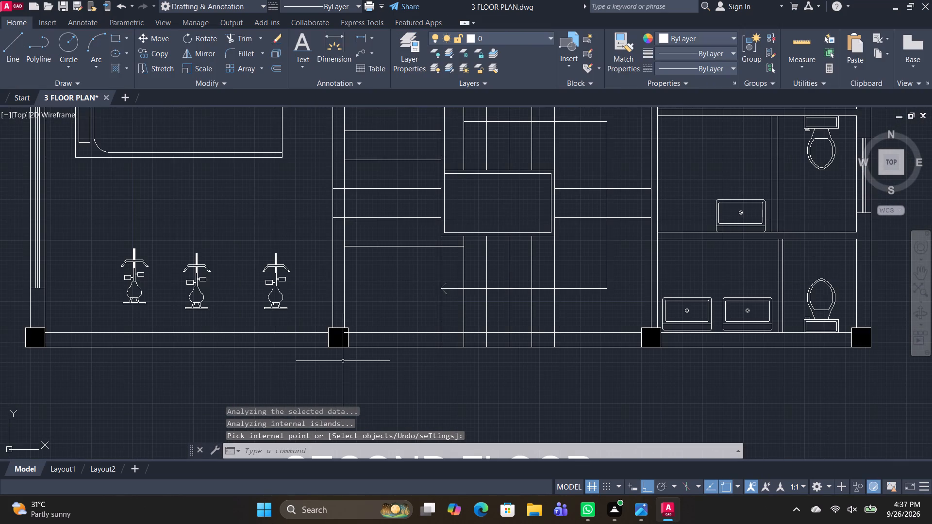
pyautogui.write('TR')
pyautogui.press('space')
pyautogui.scroll(2, 343, 344)
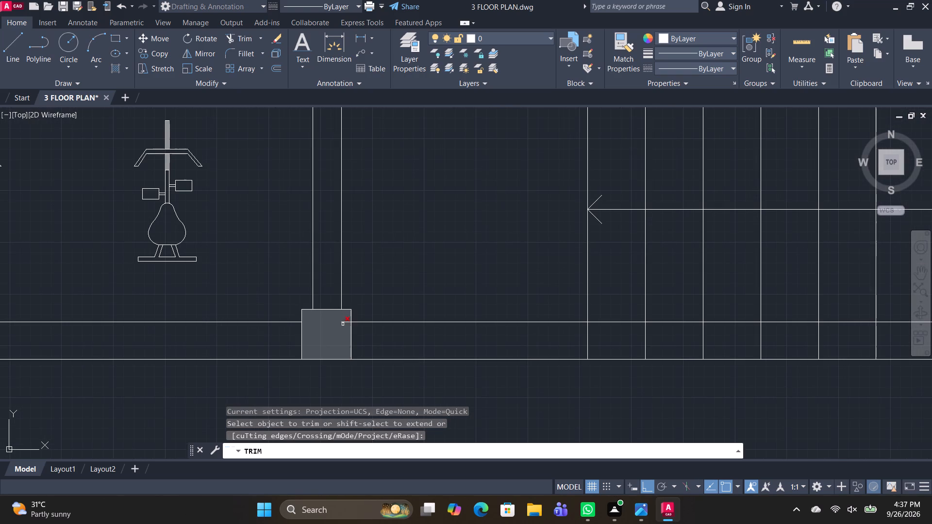
pyautogui.click(348, 322)
pyautogui.scroll(-3, 404, 348)
pyautogui.press('space')
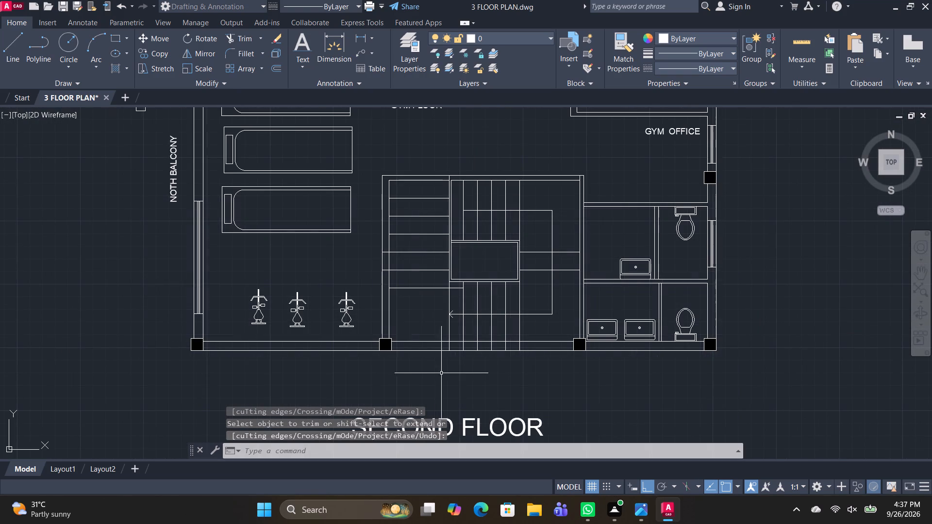
# Save the floor plan drawing.
pyautogui.scroll(-1, 604, 351)
pyautogui.hotkey('ctrl', 's')
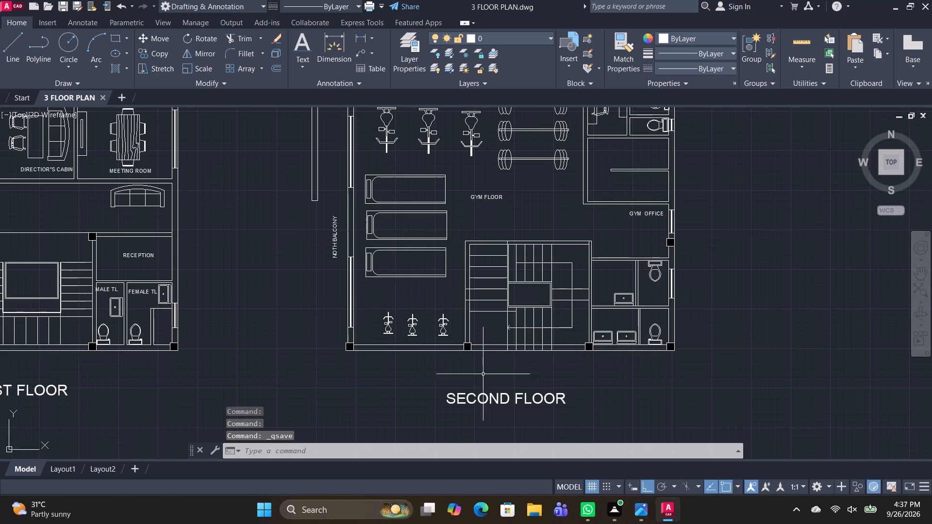
# Switch to Photos and check the reference image PLANS.jpeg against the three drawn floors, then return to the drawing.
pyautogui.scroll(-2, 323, 375)
pyautogui.moveTo(312, 380); pyautogui.dragTo(461, 370, button='middle')
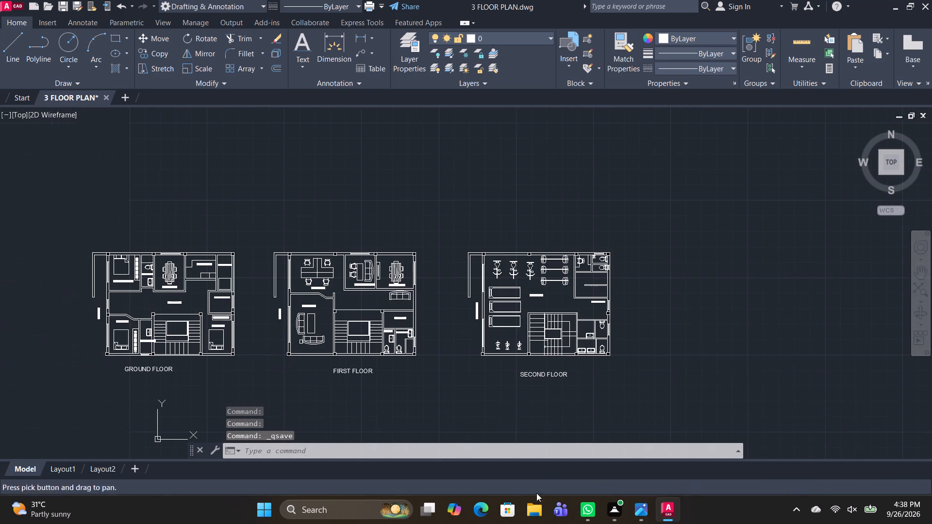
pyautogui.click(661, 458)
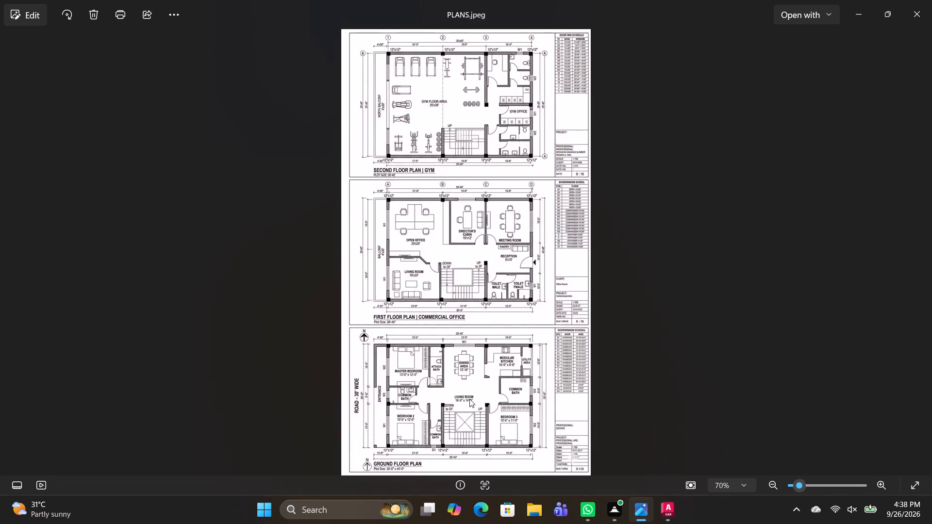
pyautogui.scroll(3, 486, 425)
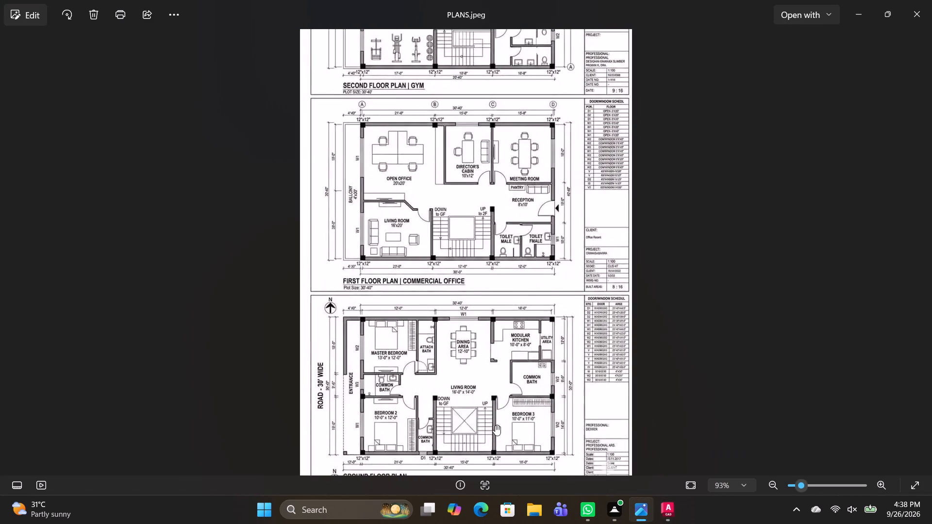
pyautogui.scroll(11, 502, 425)
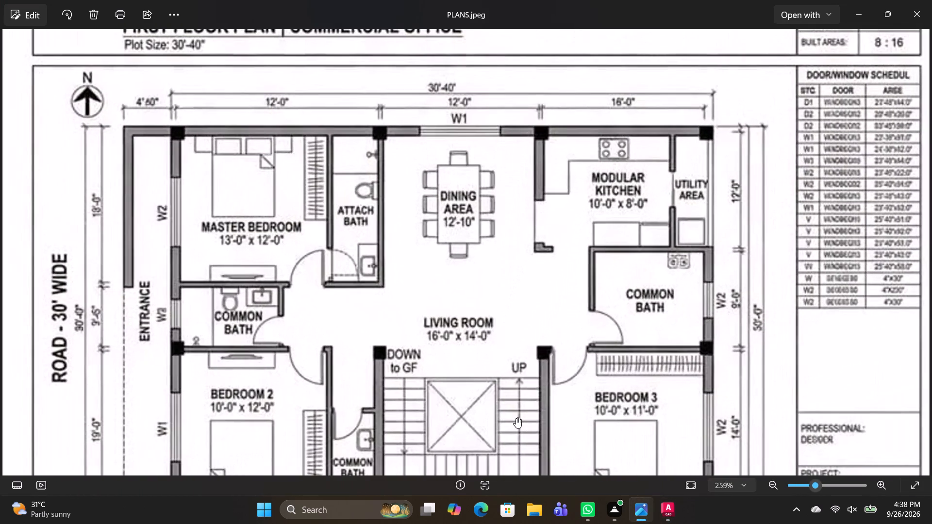
pyautogui.scroll(-7, 516, 418)
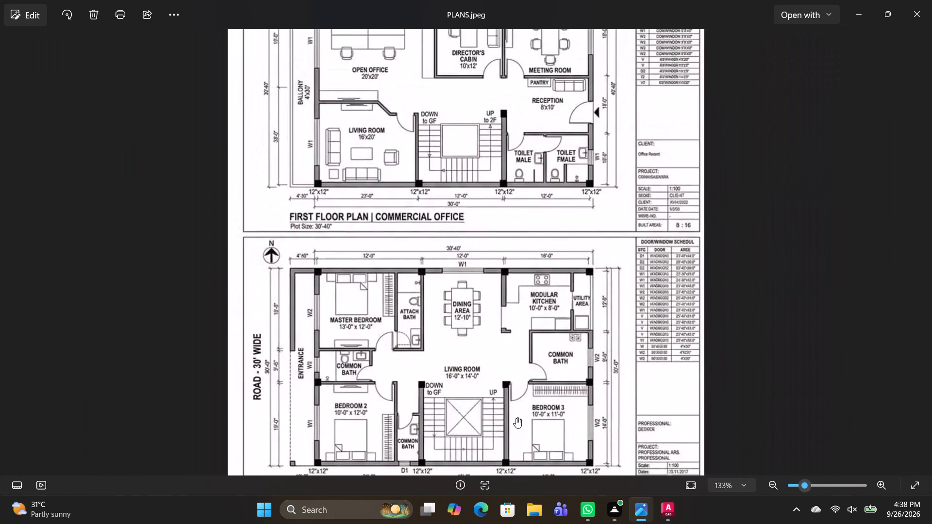
pyautogui.scroll(-10, 516, 418)
pyautogui.scroll(-4, 515, 317)
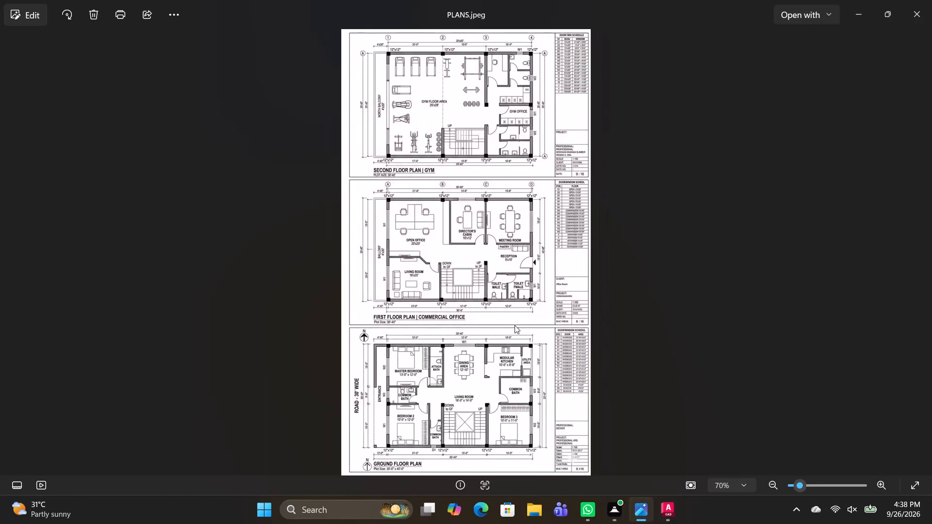
pyautogui.click(902, 14)
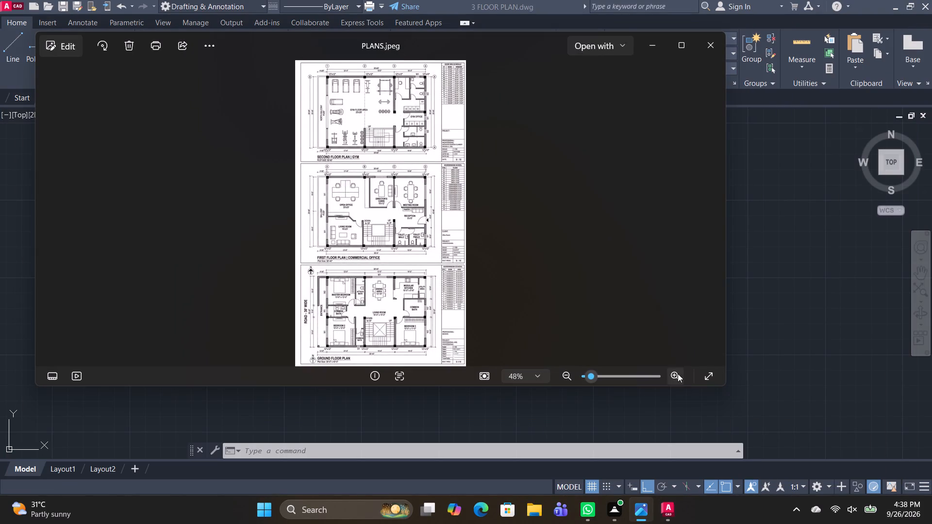
pyautogui.click(646, 48)
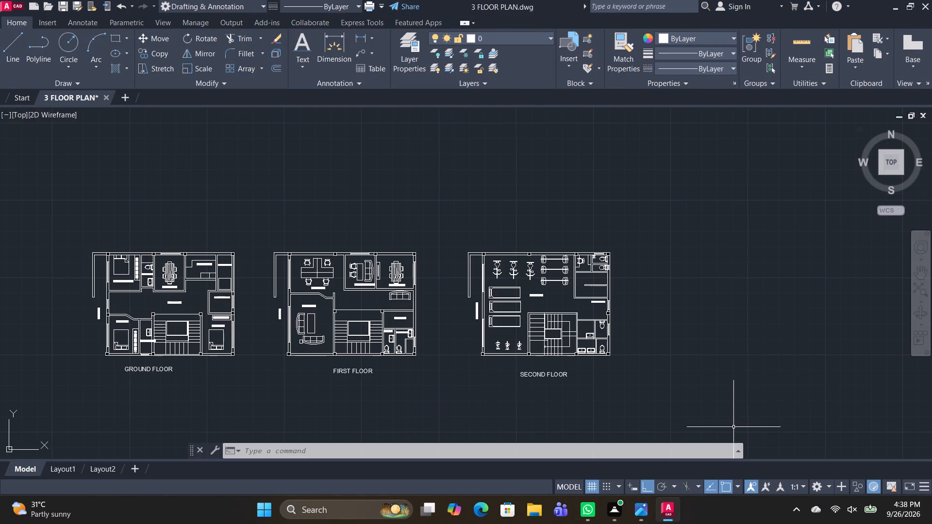
# Save the 3 FLOOR PLAN drawing and close AutoCAD.
pyautogui.hotkey('ctrl', 's')
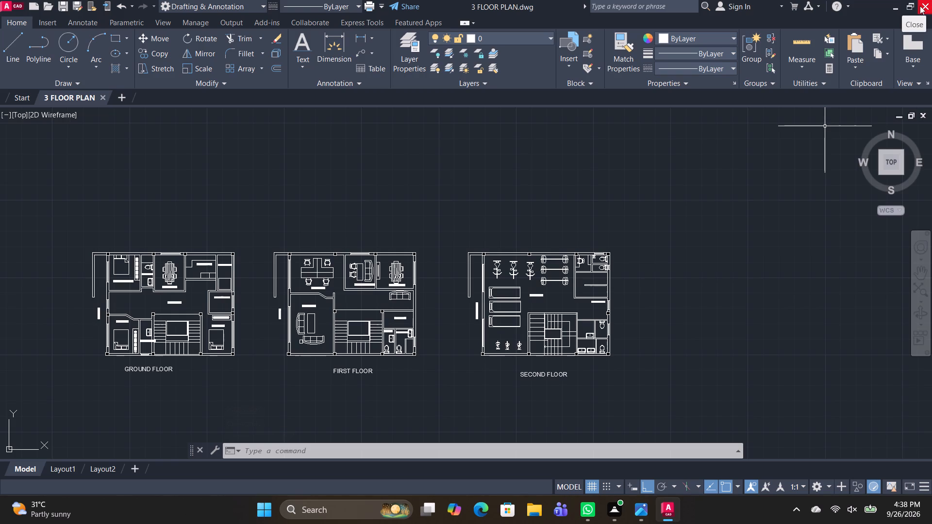
pyautogui.hotkey('ctrl', 's')
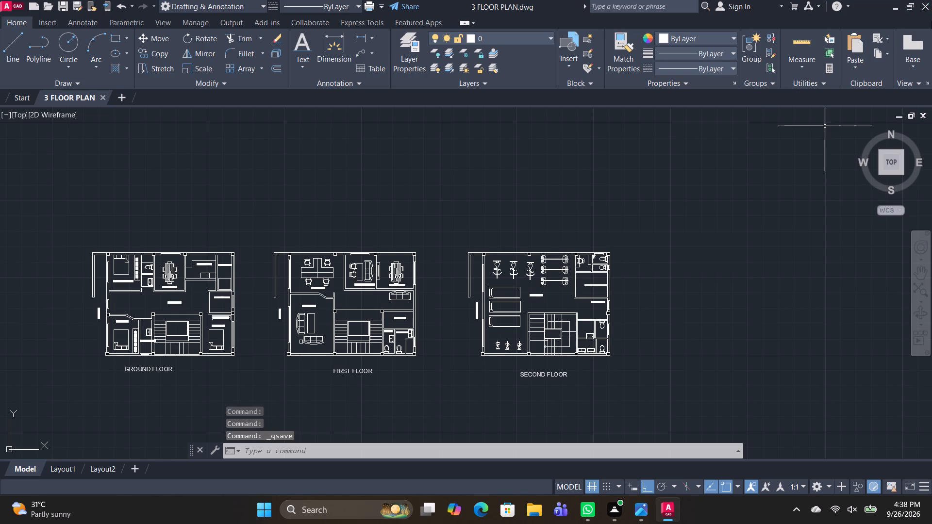
pyautogui.click(918, 3)
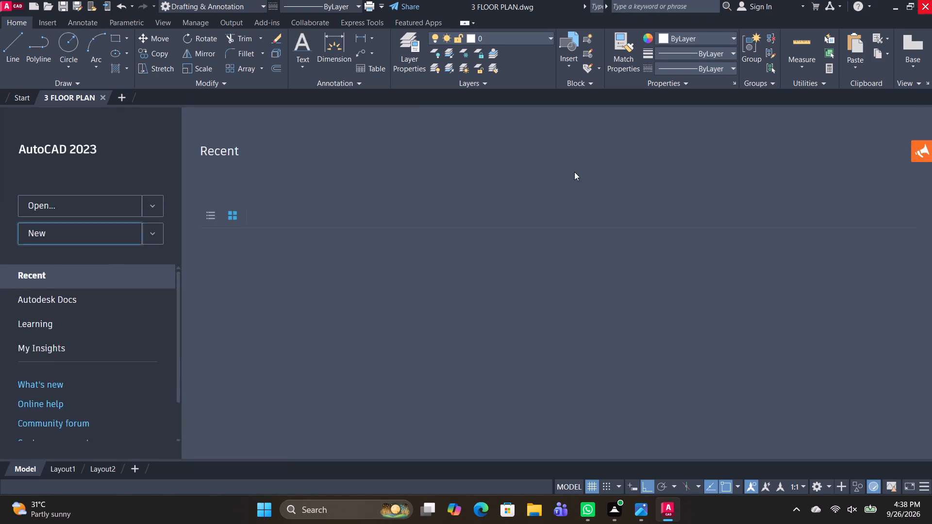